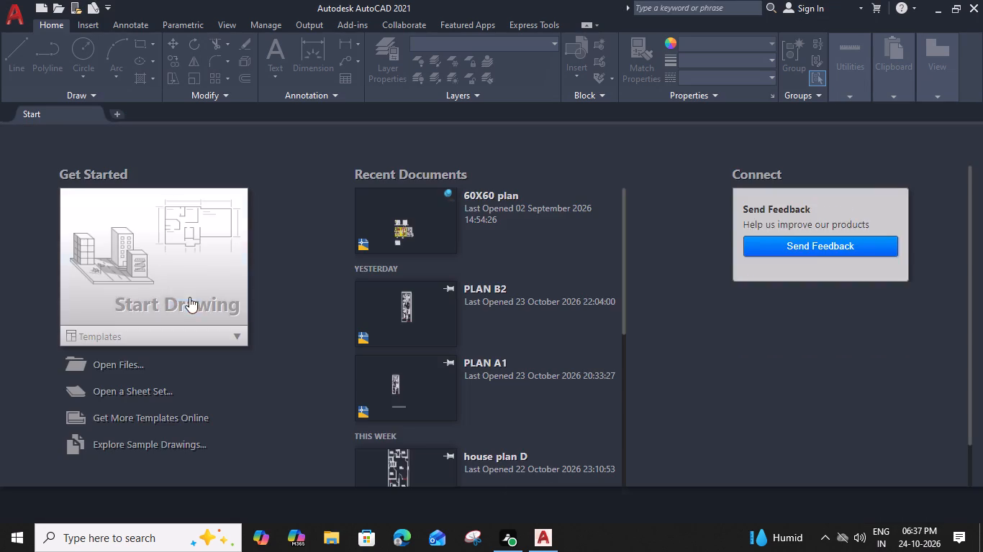
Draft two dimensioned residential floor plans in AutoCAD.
Start a new blank drawing.
left_click(204, 276)
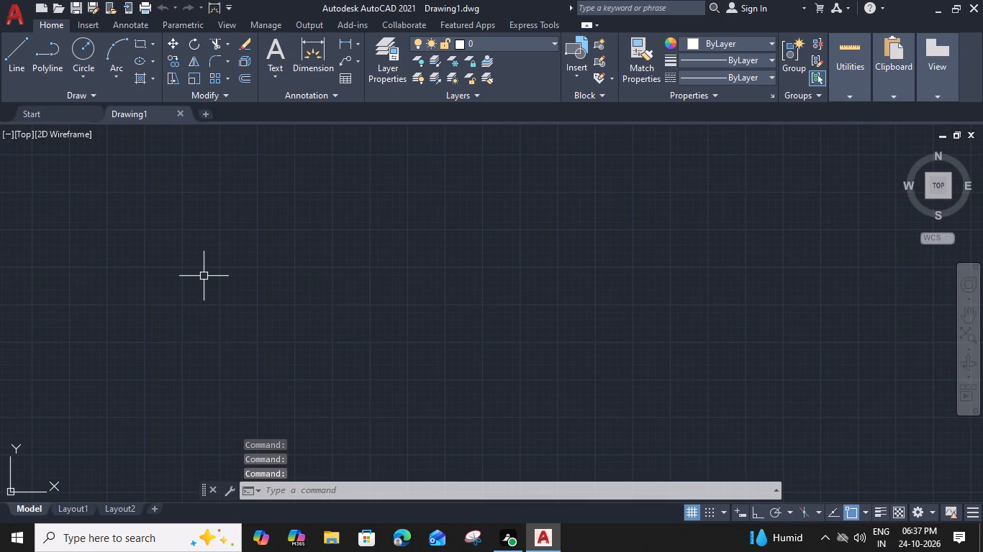
Configure the drawing units to Engineering length type with an insertion scale of inches.
scroll(243, 276, "down", 1)
middle_click_drag(273, 274, 555, 208)
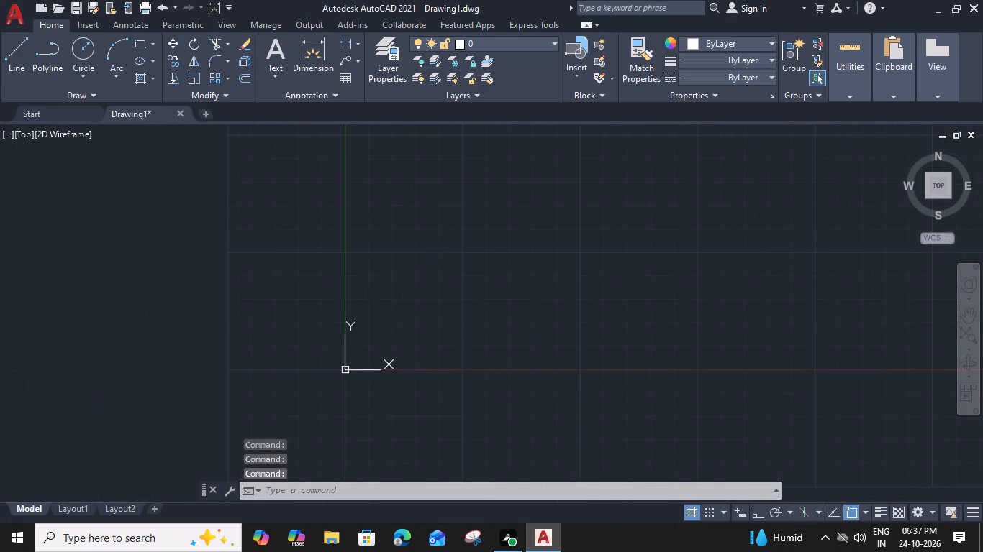
type("un")
key("space")
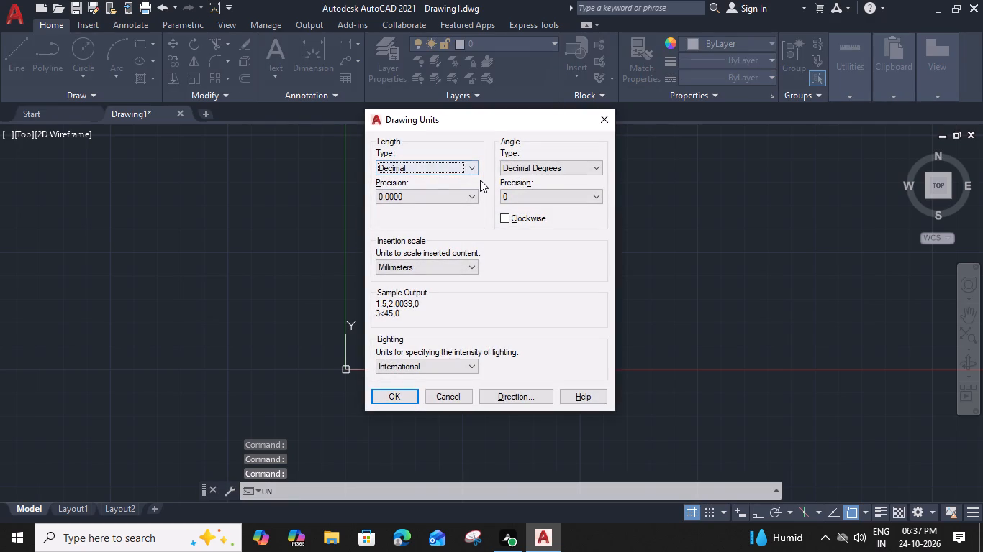
left_click(468, 170)
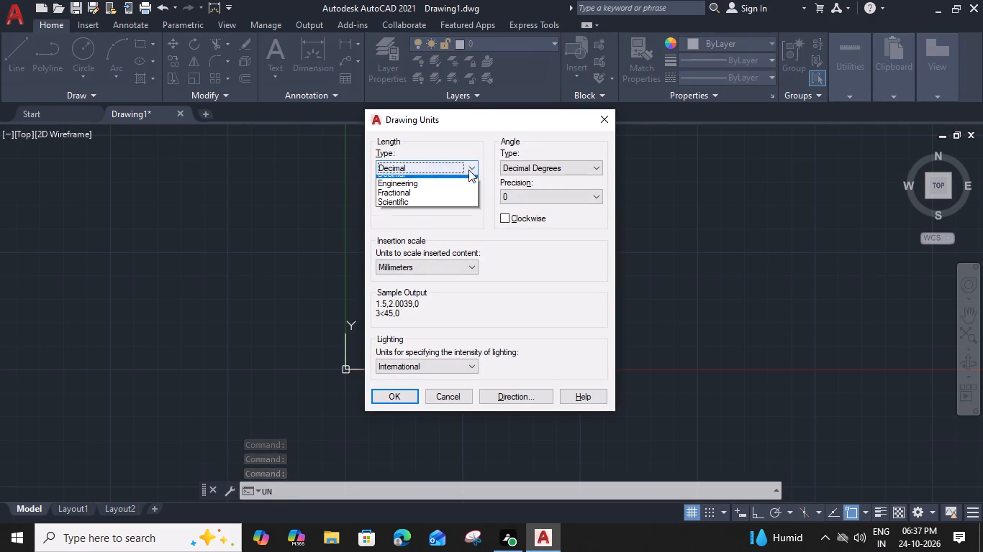
left_click(464, 196)
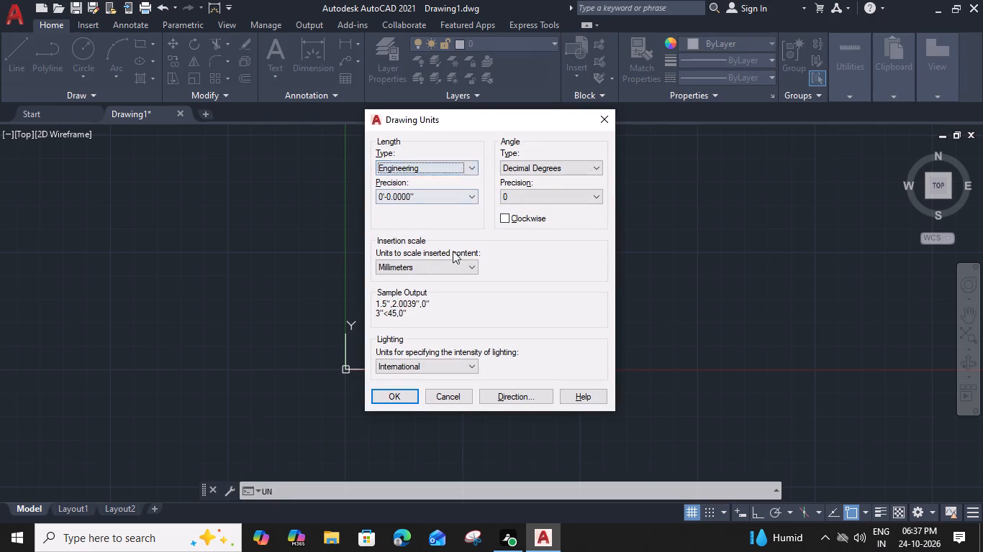
left_click(471, 268)
left_click(439, 291)
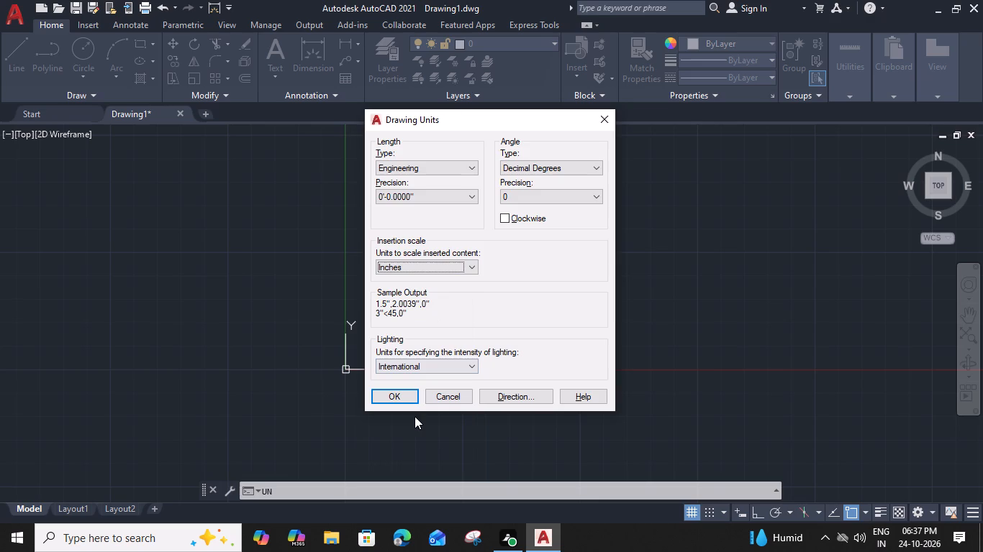
left_click(409, 395)
Modify the ISO-25 dimension style to Engineering primary units and 9" text height, and set it as current.
key("d")
key("space")
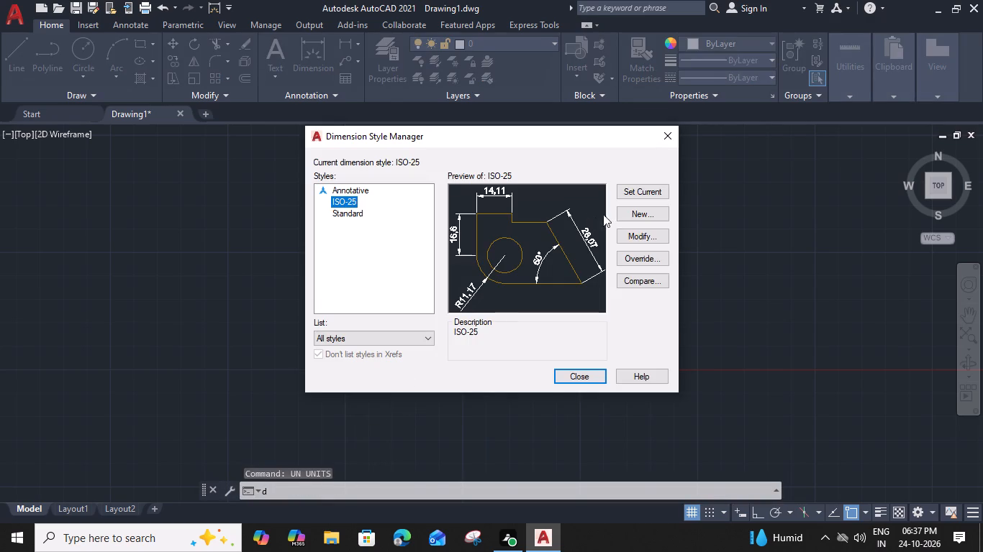
left_click(630, 234)
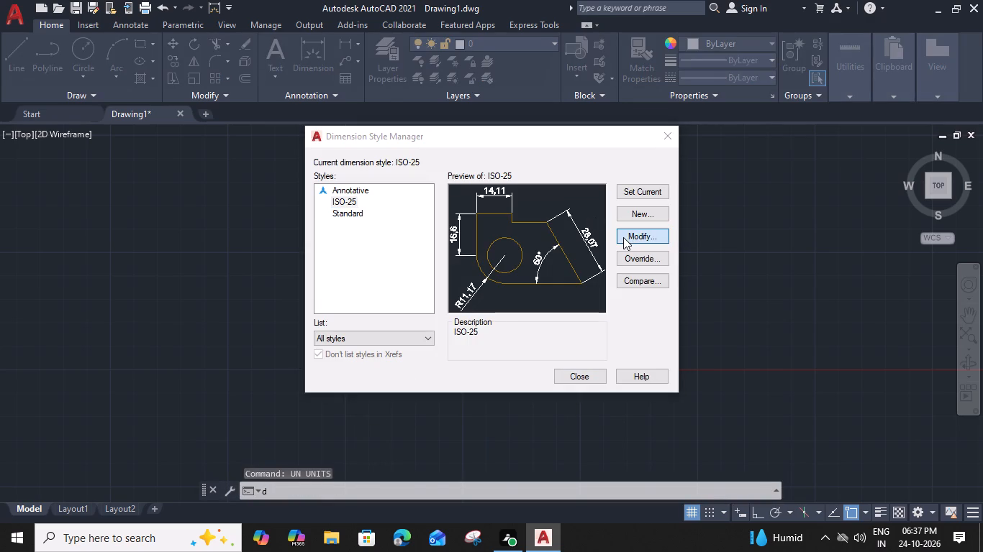
left_click(481, 138)
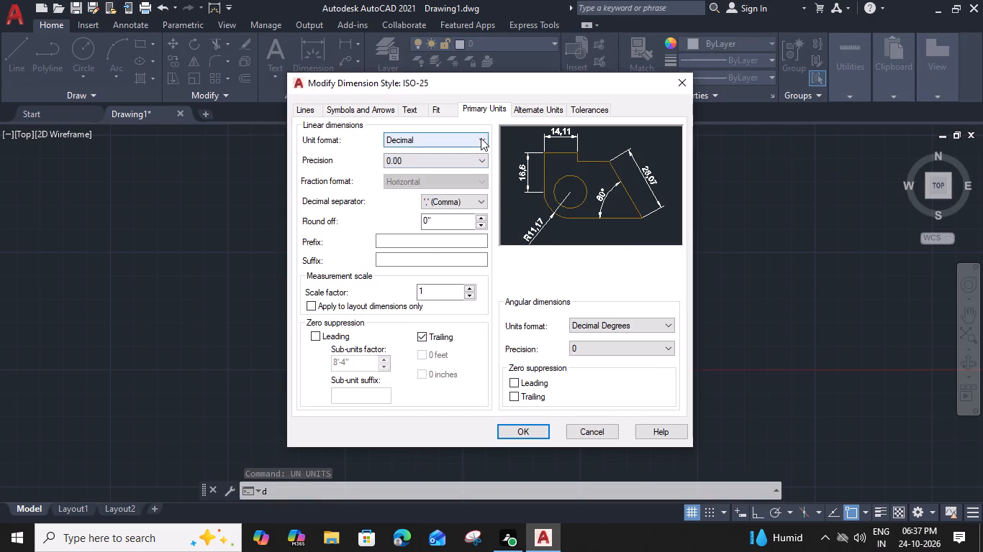
left_click(471, 171)
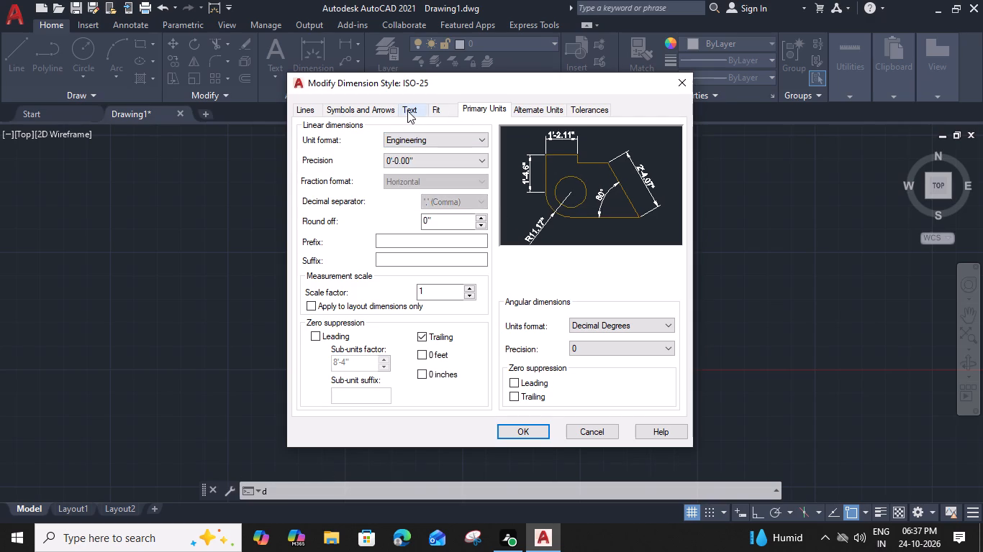
left_click(407, 111)
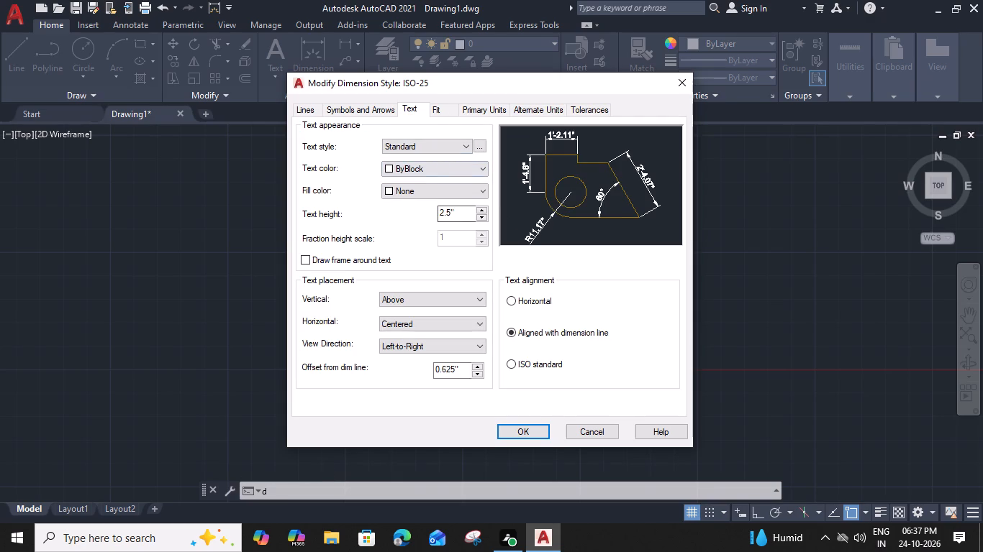
left_click_drag(466, 216, 373, 218)
key("9")
key("shift+quotedbl")
key("Return")
left_click(518, 427)
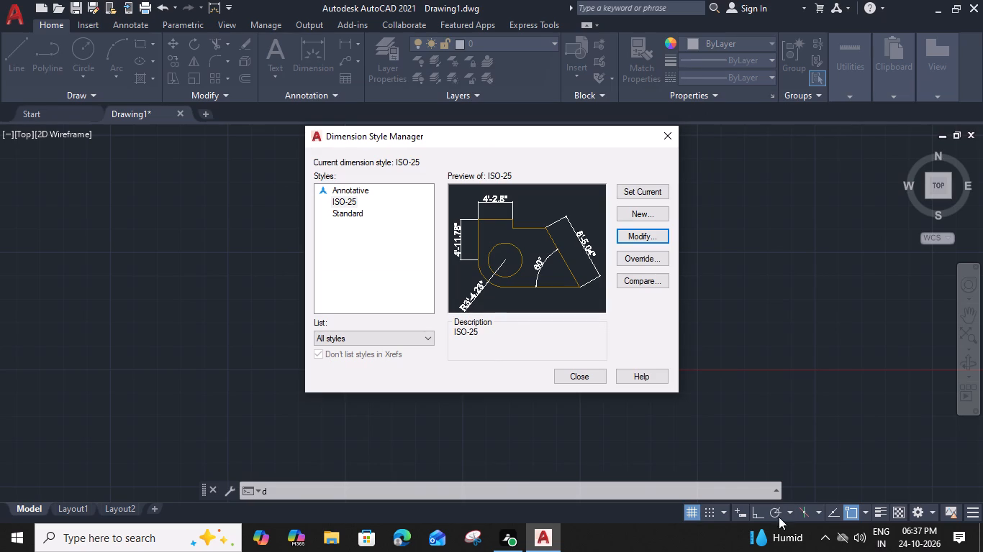
left_click(636, 188)
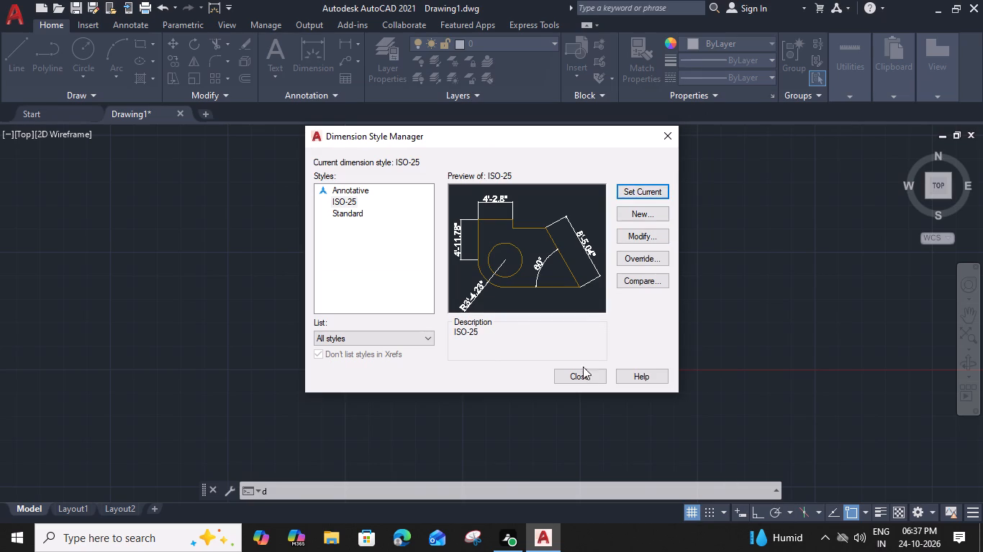
left_click(583, 374)
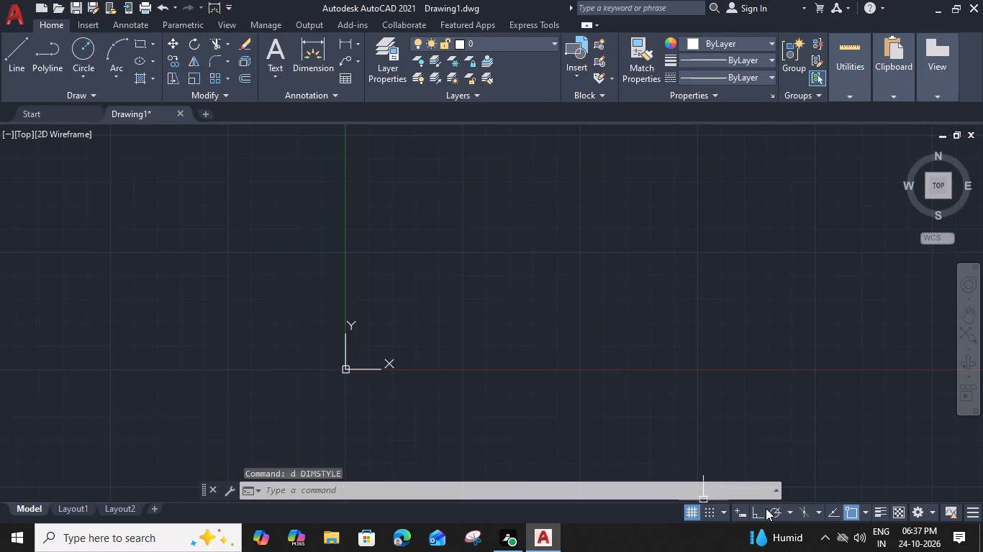
Turn Ortho on and draw a vertical line near the origin plus a horizontal line running right from its upper end.
left_click(753, 516)
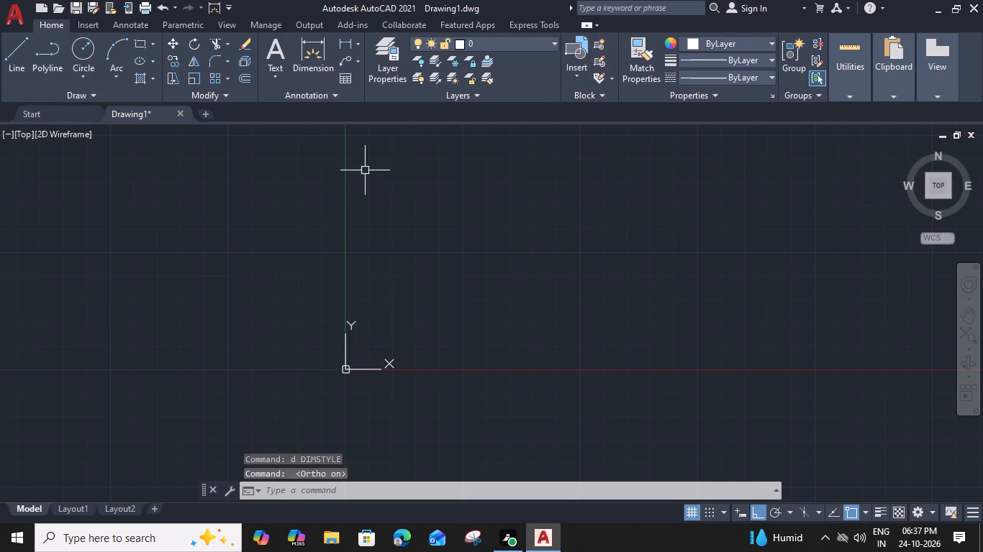
type("l")
key("space")
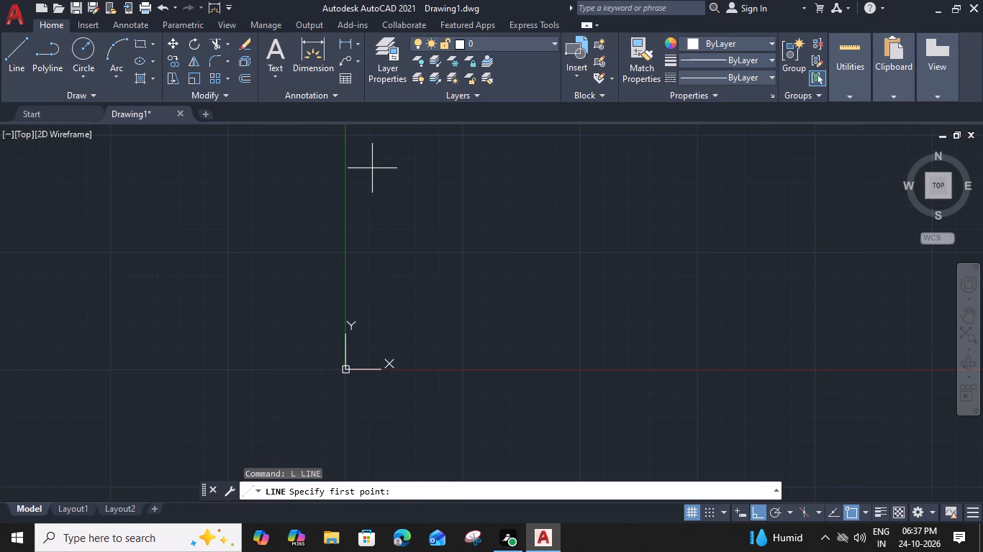
left_click_drag(373, 140, 373, 152)
left_click(374, 328)
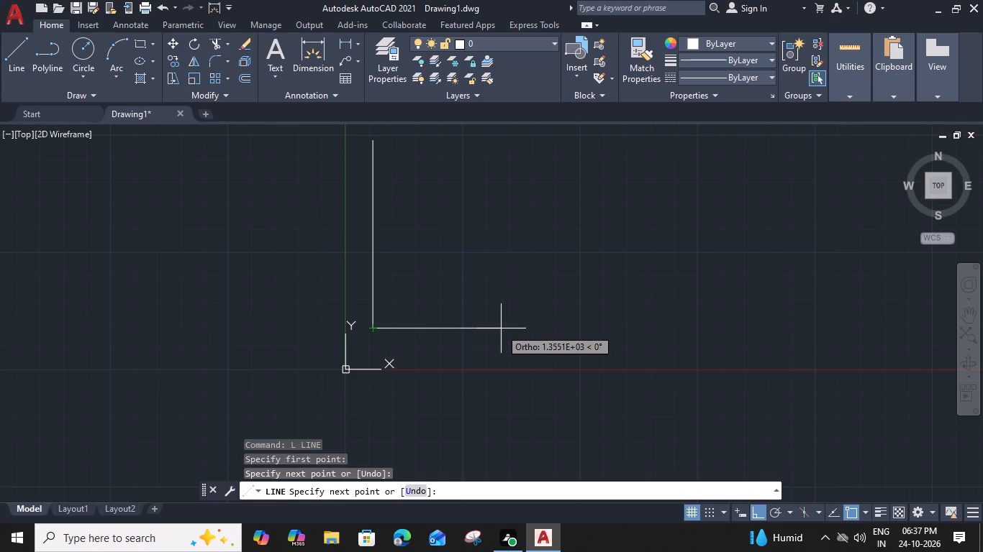
key("Escape")
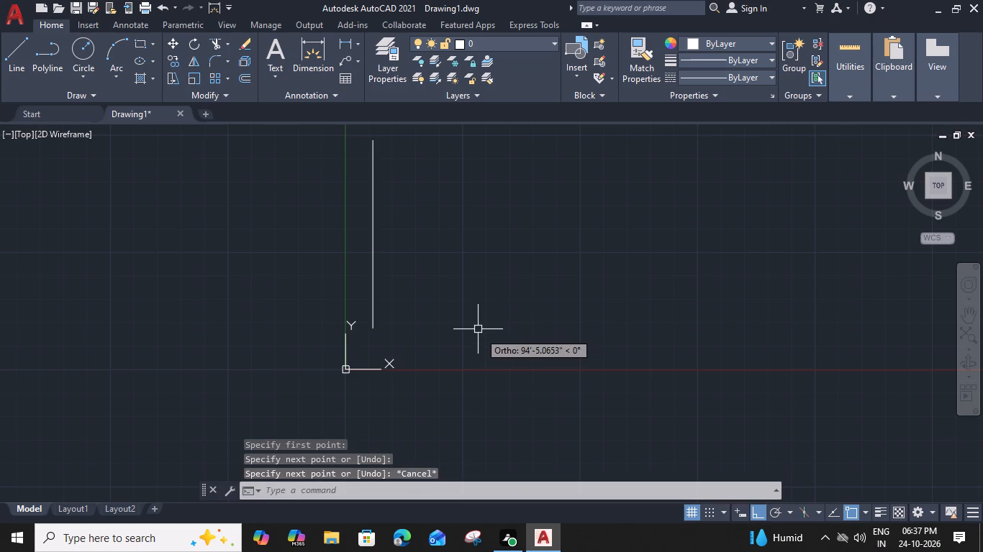
middle_click_drag(443, 195, 410, 237)
key("space")
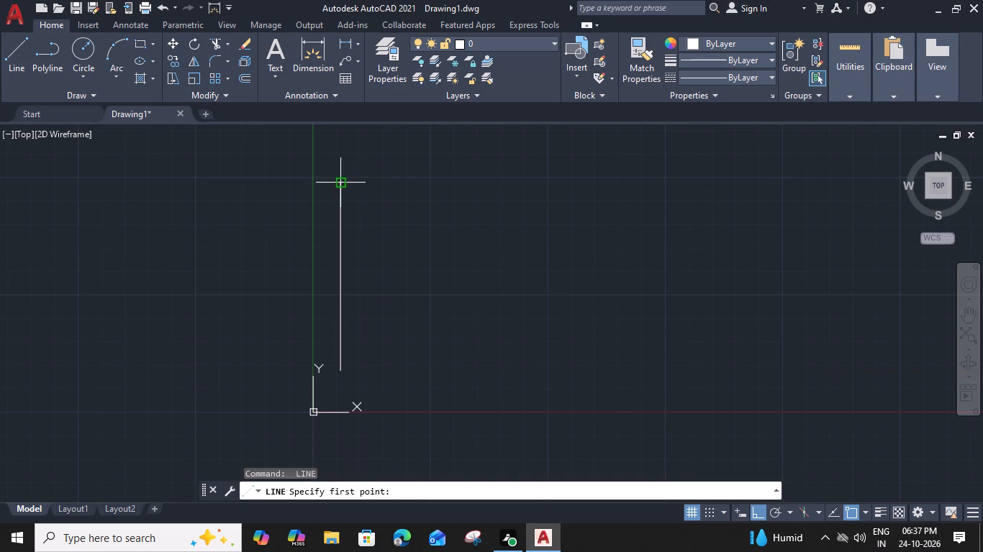
left_click(340, 185)
left_click(512, 185)
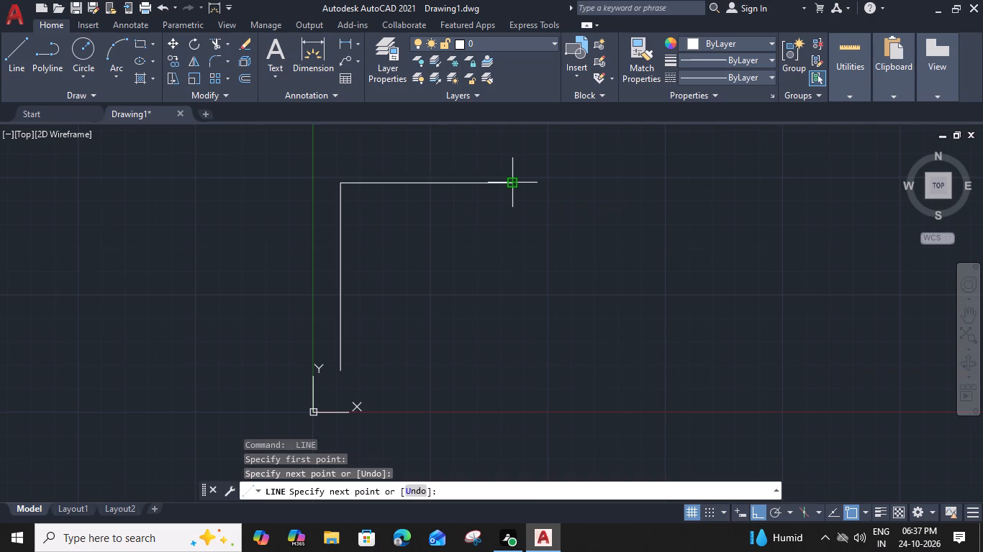
key("space")
Offset the vertical line and the horizontal line 9" inward to form the double-line outer walls.
scroll(315, 166, "up", 3)
middle_click_drag(332, 254, 247, 239)
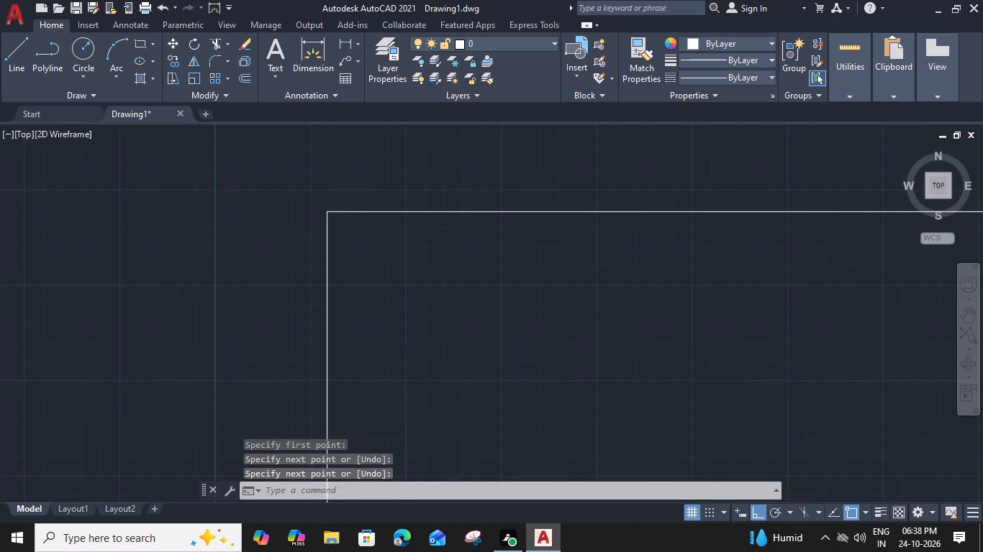
left_click(326, 240)
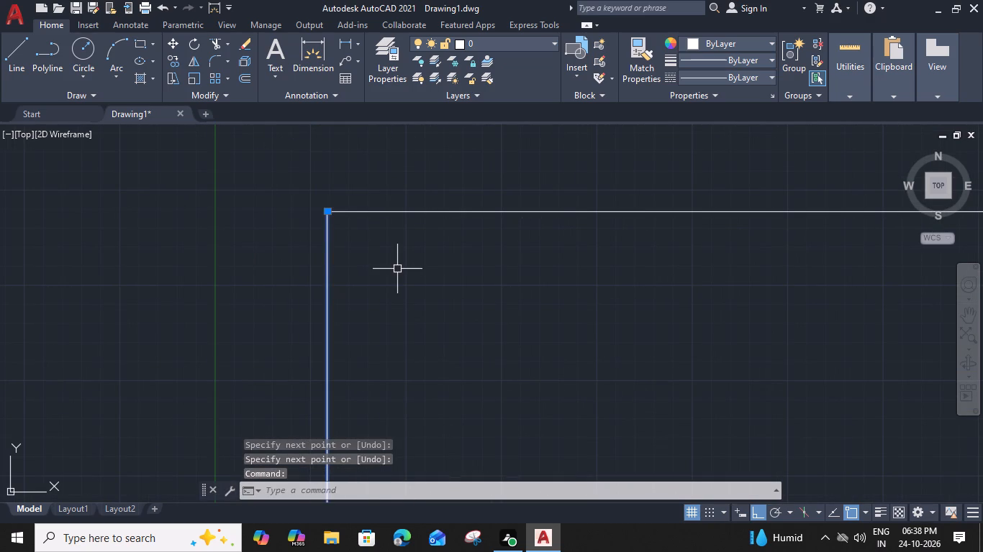
key("o")
key("space")
key("9")
key("shift+quotedbl")
key("Return")
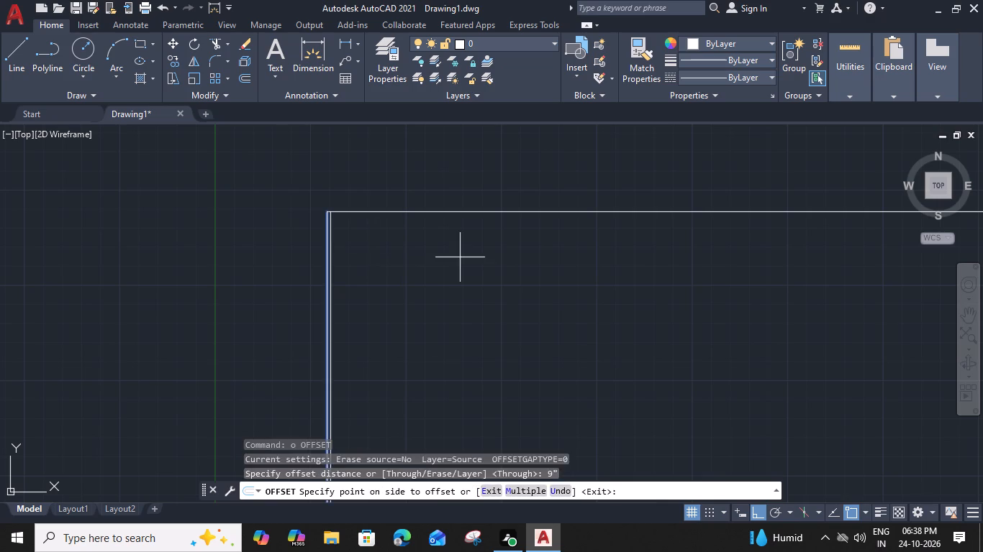
left_click(460, 257)
left_click(430, 212)
left_click(415, 293)
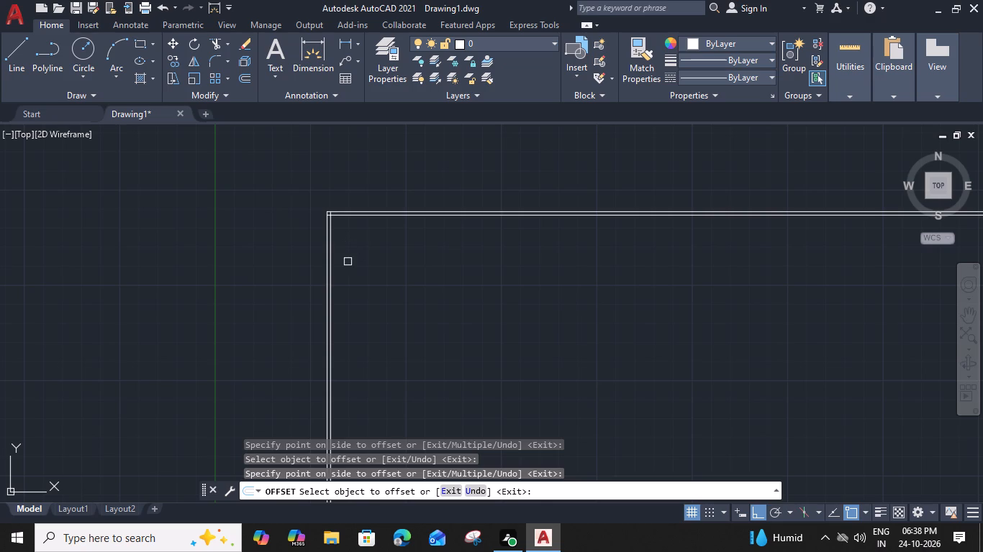
key("Escape")
Trim the overlapping ends of the two inner wall lines at the upper-left wall corner.
type("tr")
key("space")
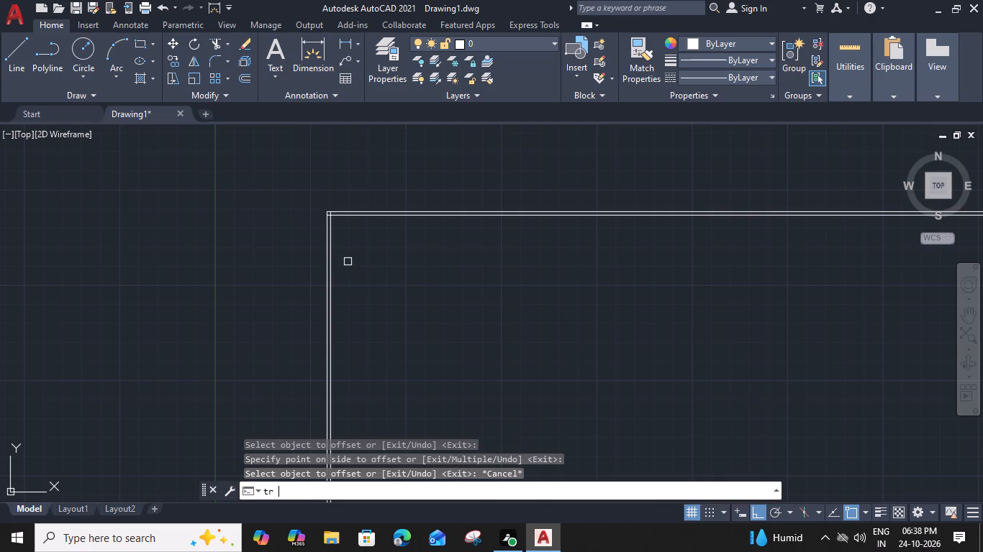
scroll(341, 220, "up", 5)
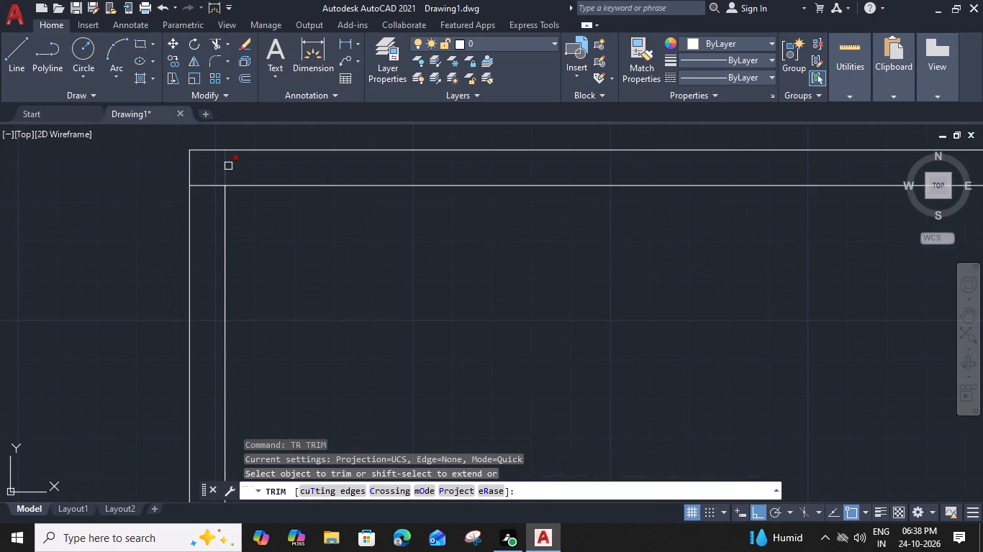
left_click(237, 166)
left_click(211, 190)
key("Escape")
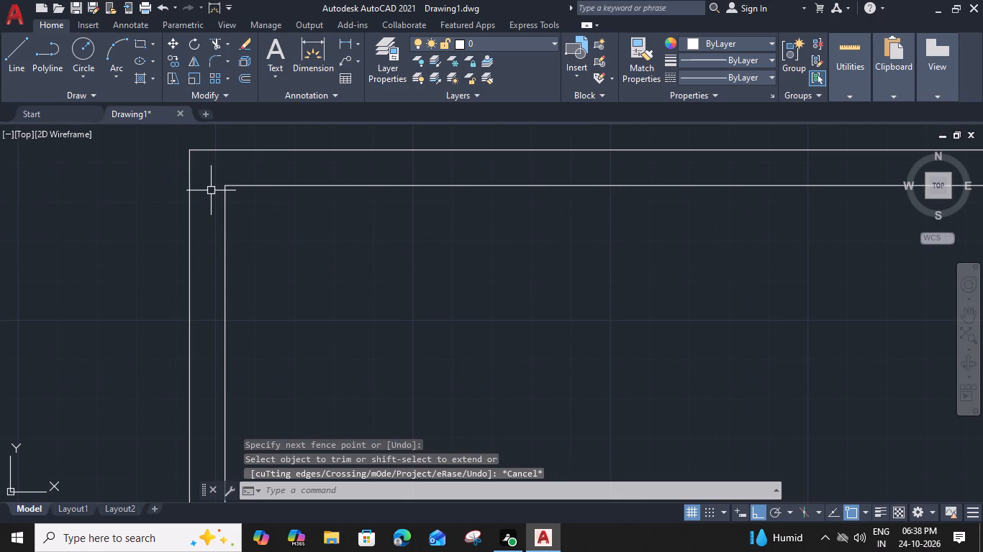
Offset the inner line of the left outer wall 15'2" to the right to mark the first room's width.
middle_click_drag(265, 274, 317, 277)
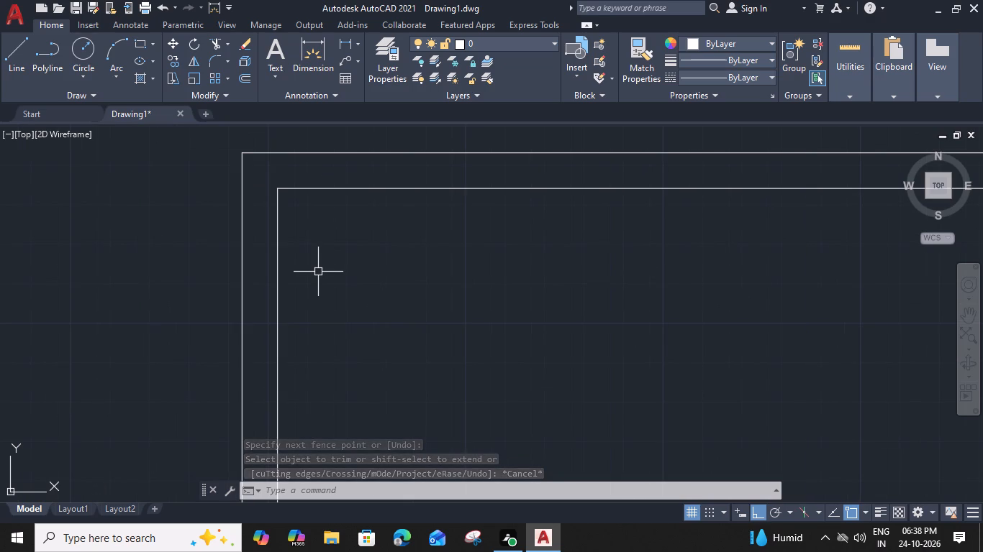
left_click(279, 269)
type("o")
key("space")
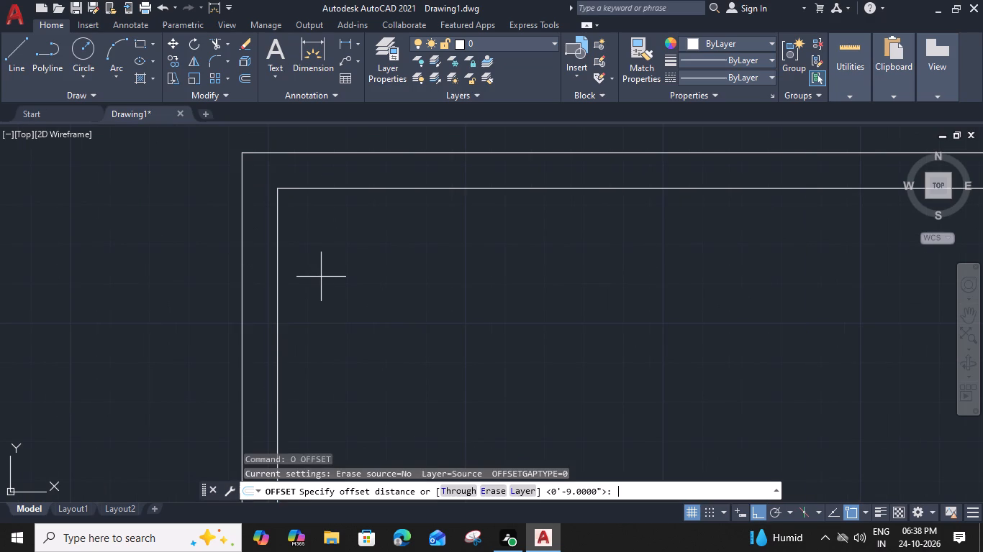
key("1")
key("5")
key("apostrophe")
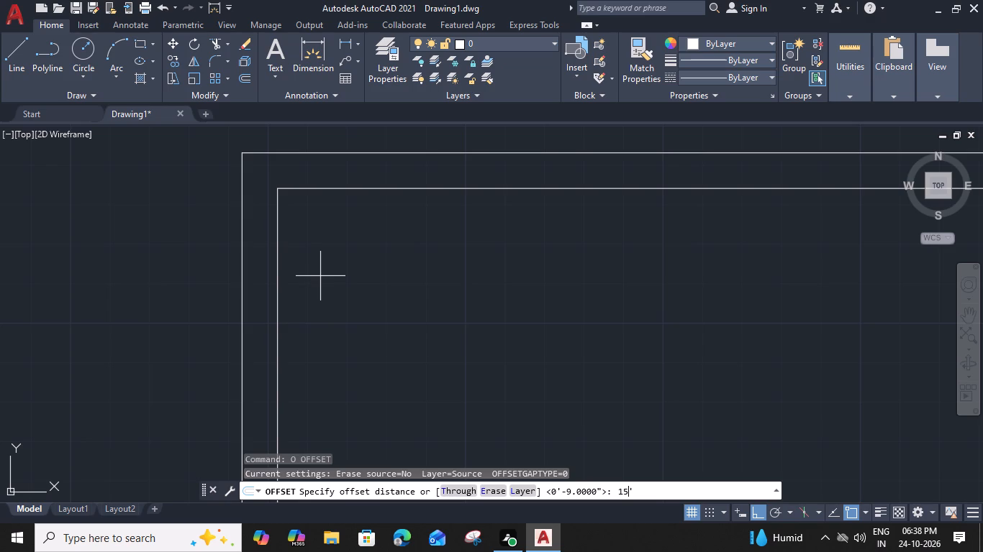
key("2")
key("shift+quotedbl")
key("Return")
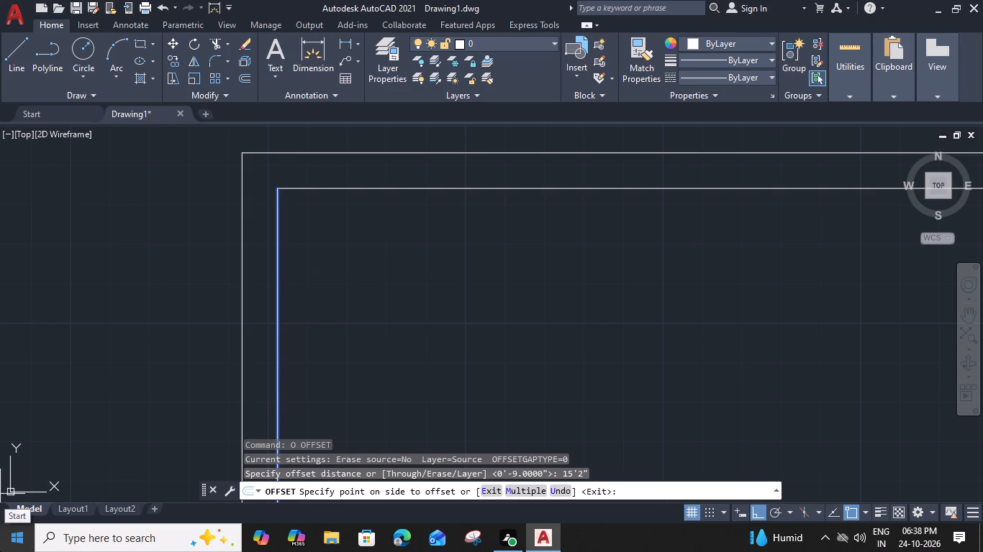
scroll(498, 335, "down", 1)
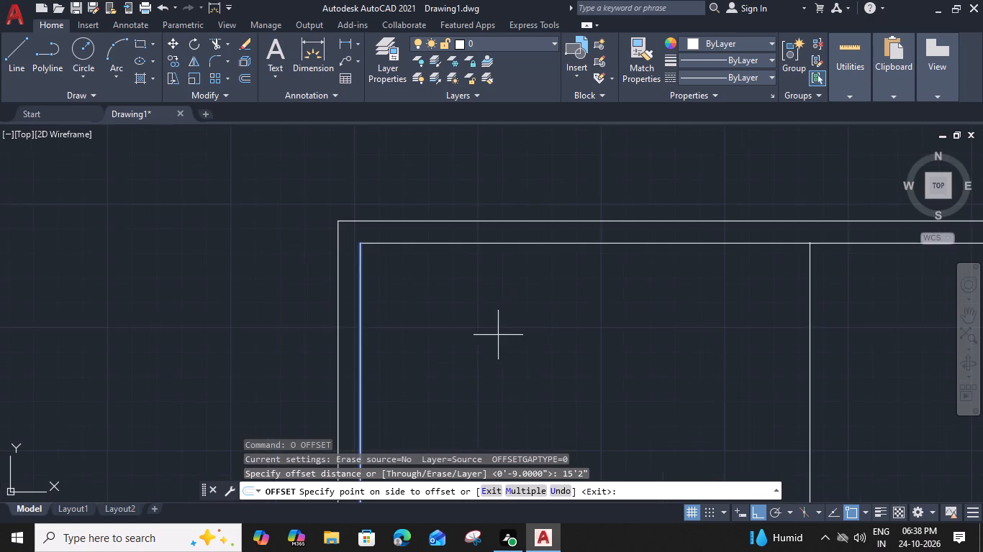
middle_click_drag(493, 329, 397, 249)
left_click(460, 281)
key("space")
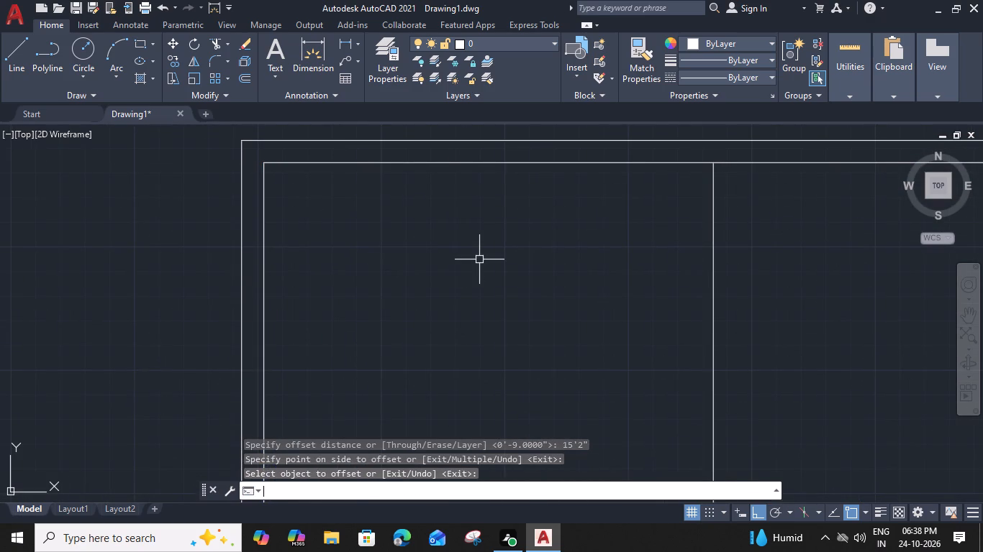
Offset the inner line of the top outer wall 10' downward to mark the first room's depth.
left_click(515, 162)
type("o")
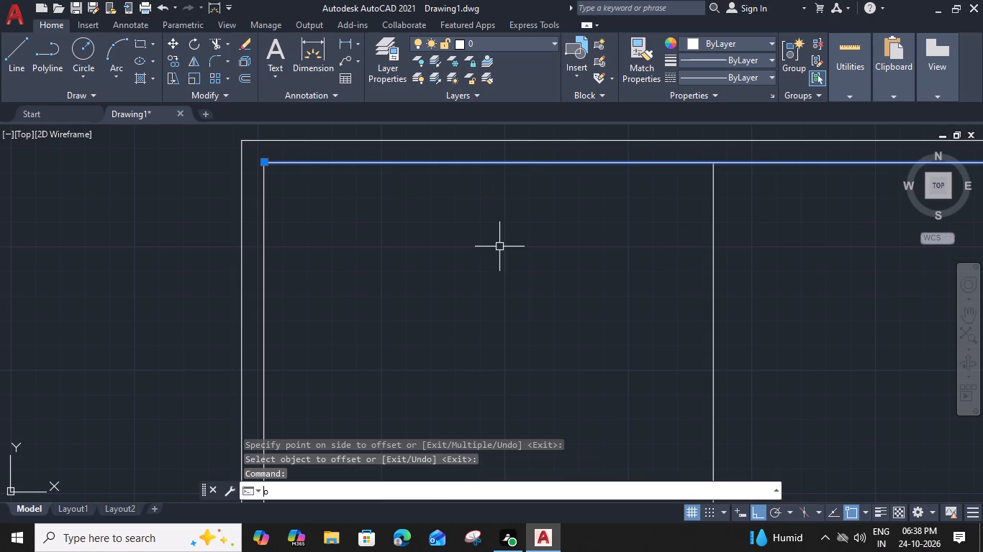
key("space")
type("10'")
key("space")
left_click_drag(522, 359, 522, 369)
middle_click_drag(526, 354, 453, 272)
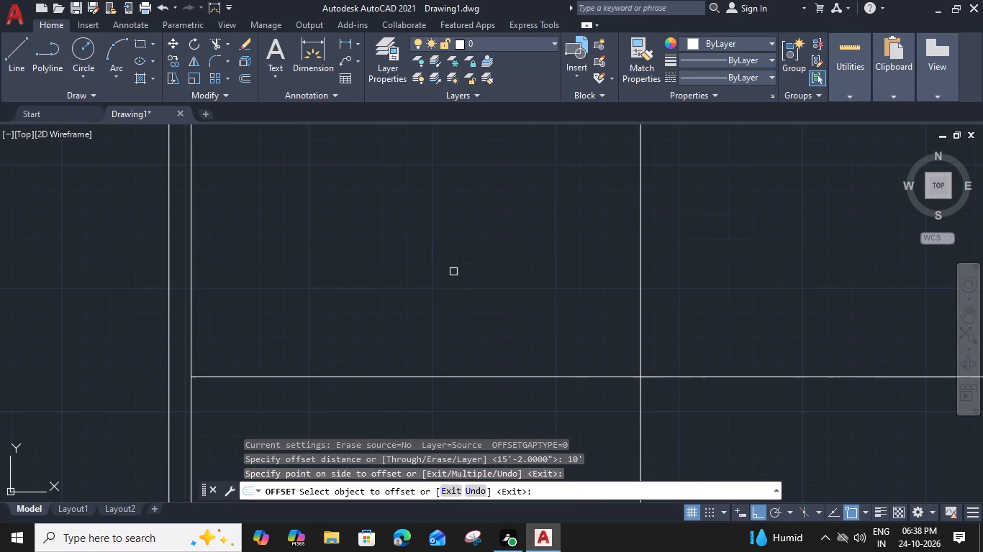
key("Escape")
Offset the new vertical line 6" to the right and the new horizontal line 6" downward to form double-line partitions.
left_click(639, 341)
type("o")
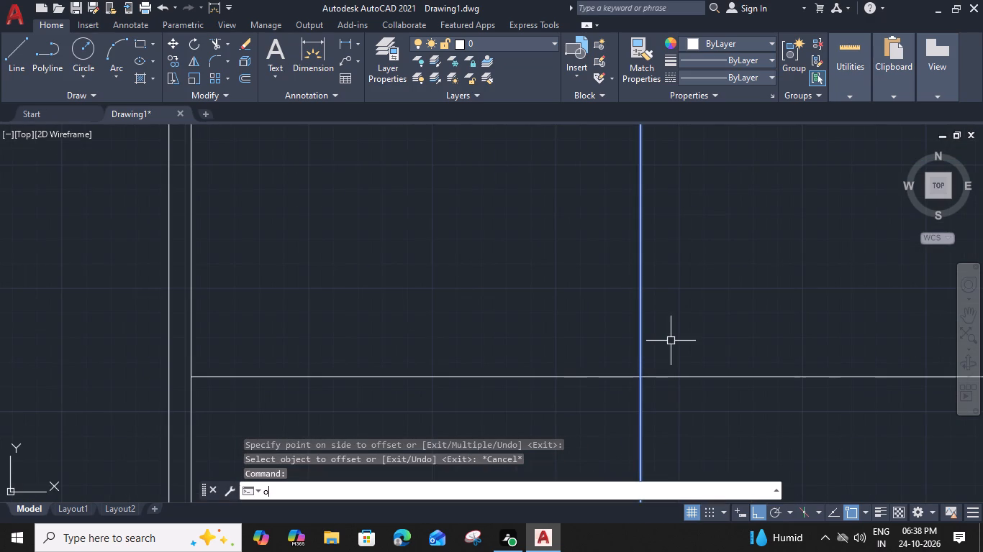
key("space")
type("6\"")
key("Return")
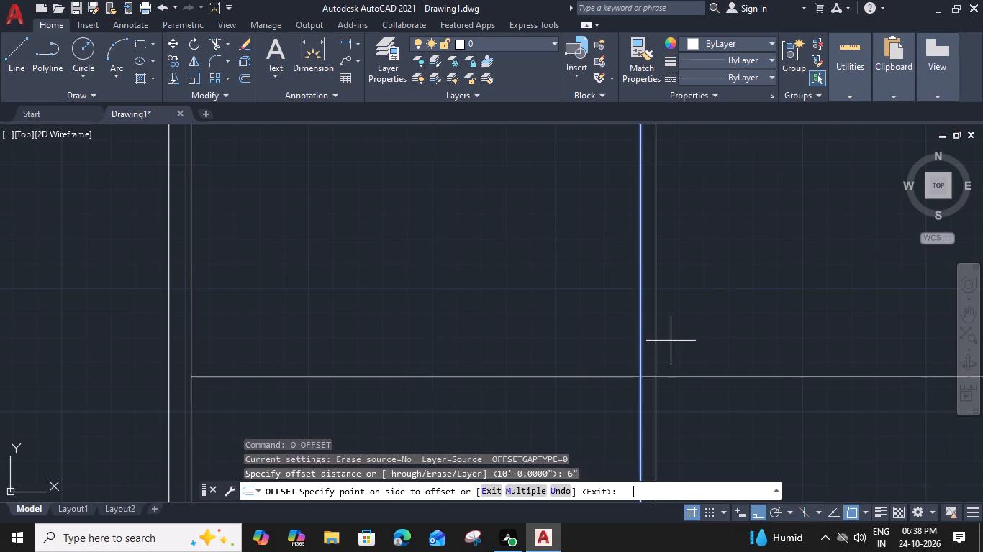
left_click(692, 350)
left_click(691, 377)
left_click(691, 408)
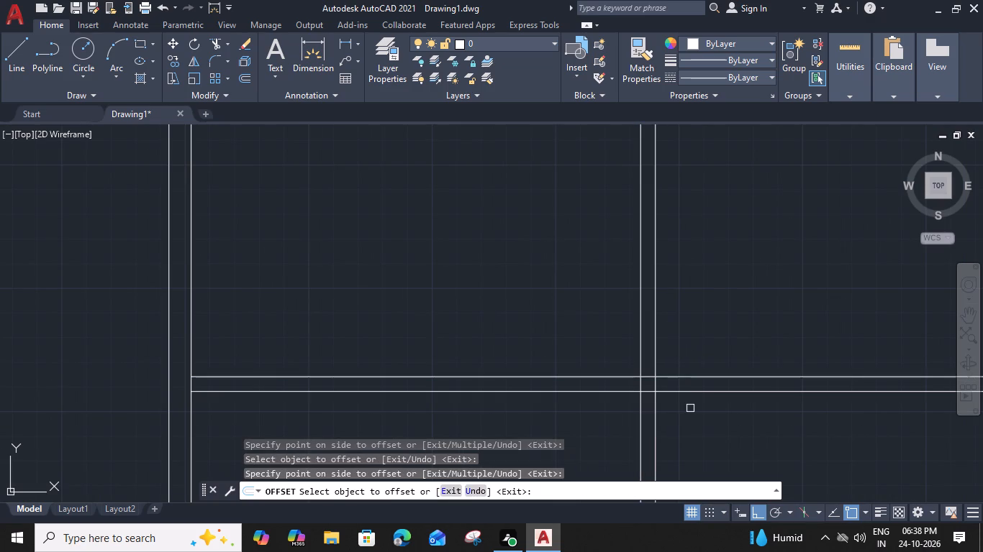
key("Escape")
Trim the partition junction, removing the vertical lines below the upper horizontal line and that line's segment between them.
type("tr")
key("space")
left_click(693, 412)
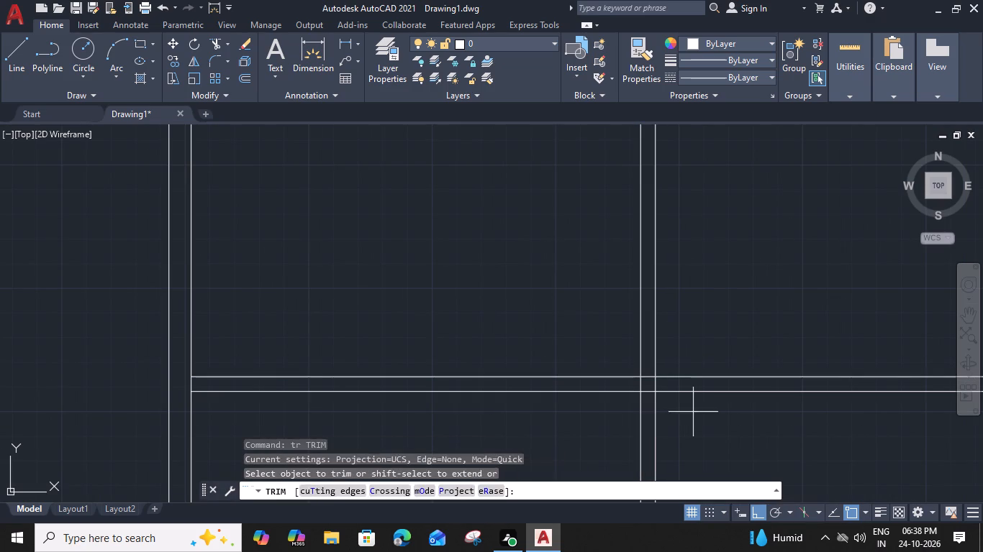
left_click(563, 423)
scroll(648, 382, "up", 2)
left_click(646, 365)
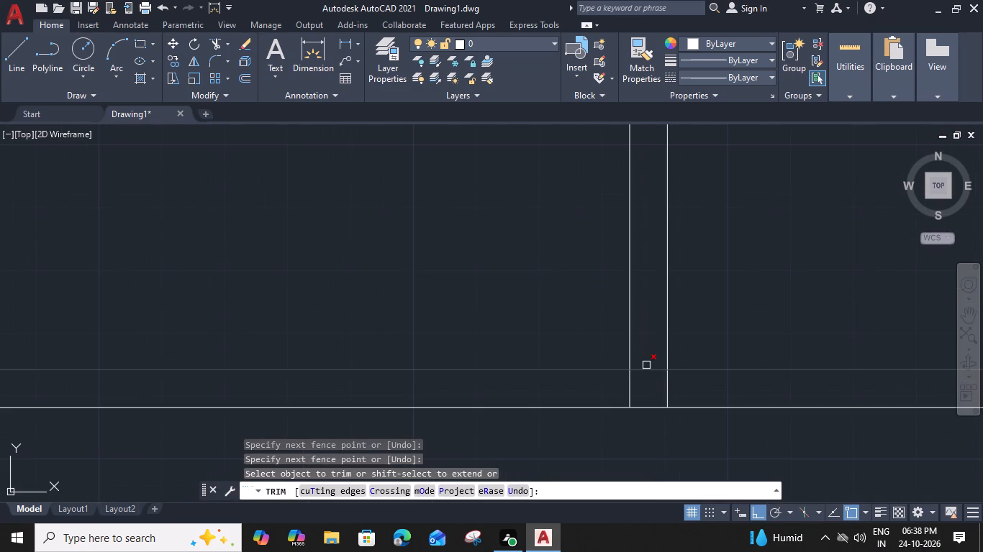
left_click(617, 395)
left_click(671, 390)
scroll(665, 384, "down", 1)
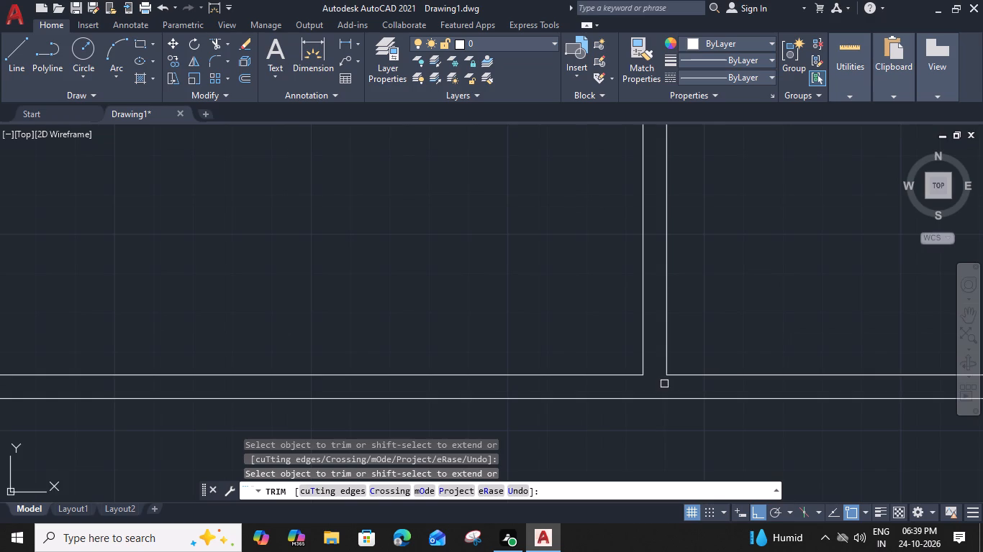
Trim the inner left wall line and the inner top wall line where the 6" partitions join them.
scroll(310, 392, "down", 2)
middle_click_drag(310, 392, 473, 383)
scroll(296, 374, "up", 2)
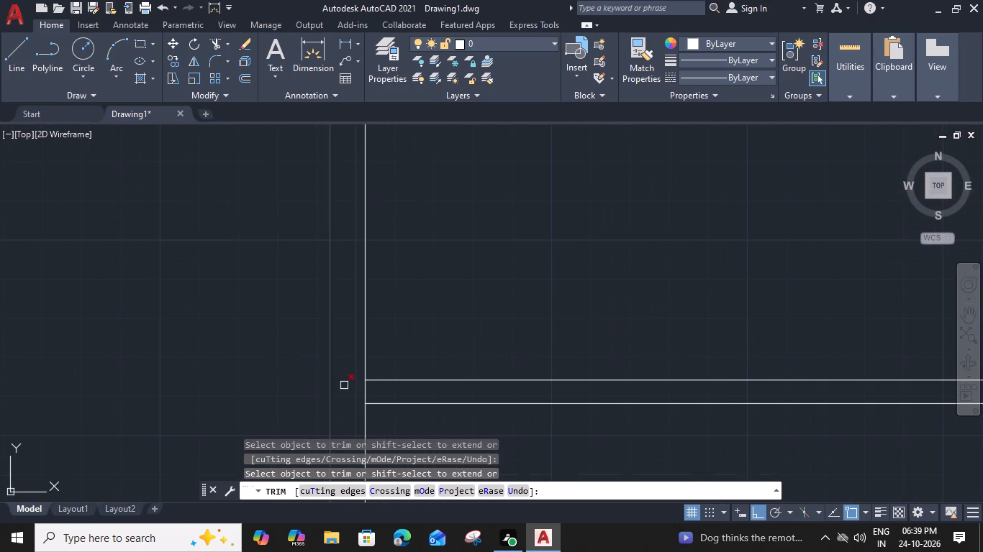
left_click(366, 396)
scroll(366, 396, "down", 3)
scroll(665, 183, "up", 3)
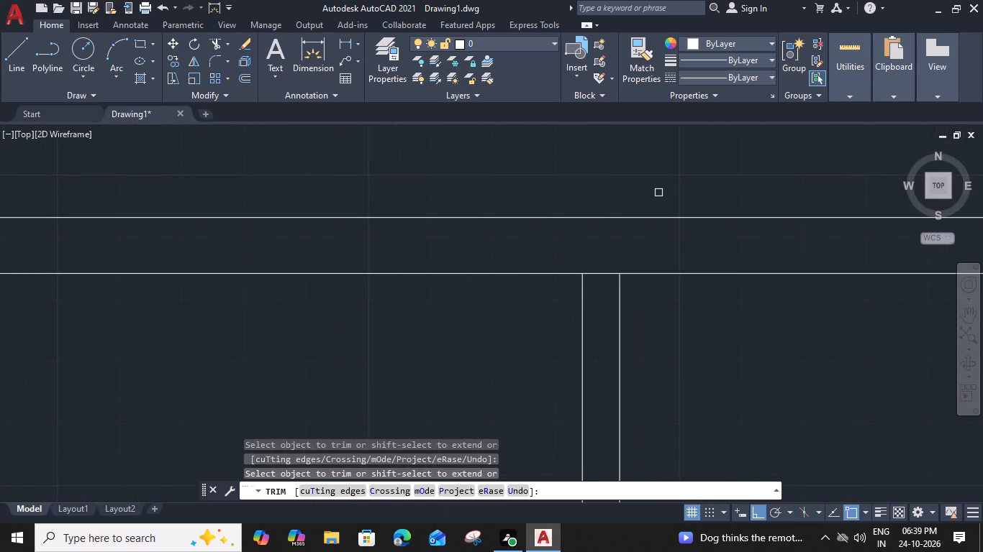
left_click(607, 274)
key("Escape")
Offset the vertical partition's right line 9'6" to the right to mark the second room's width.
scroll(625, 304, "down", 3)
middle_click_drag(633, 334, 327, 246)
left_click(319, 263)
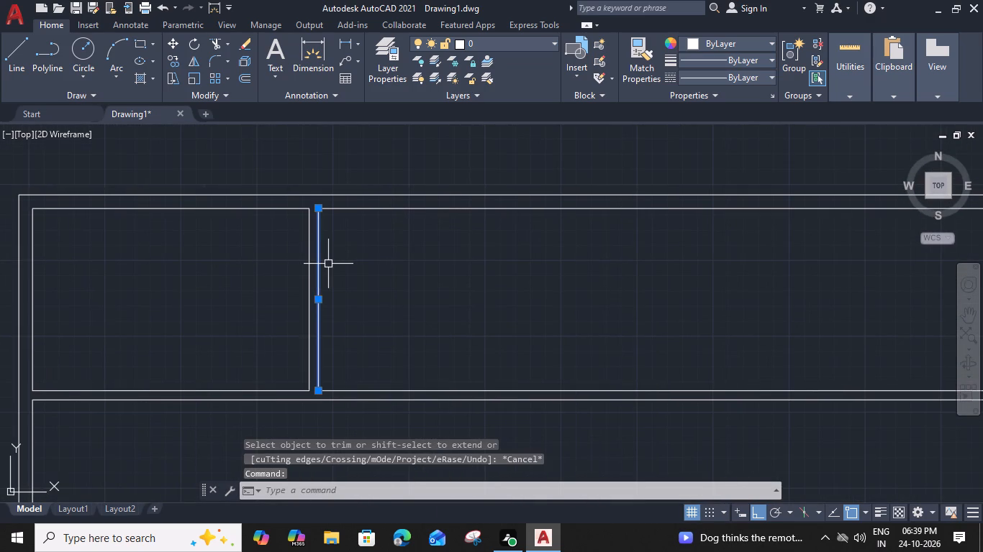
key("o")
key("space")
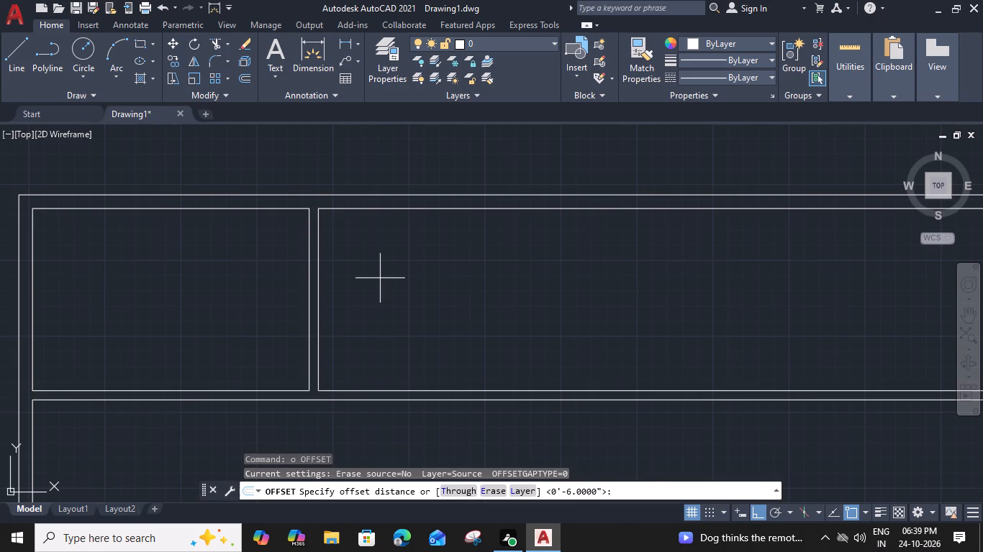
type("9'6\"")
key("Return")
left_click(458, 288)
key("space")
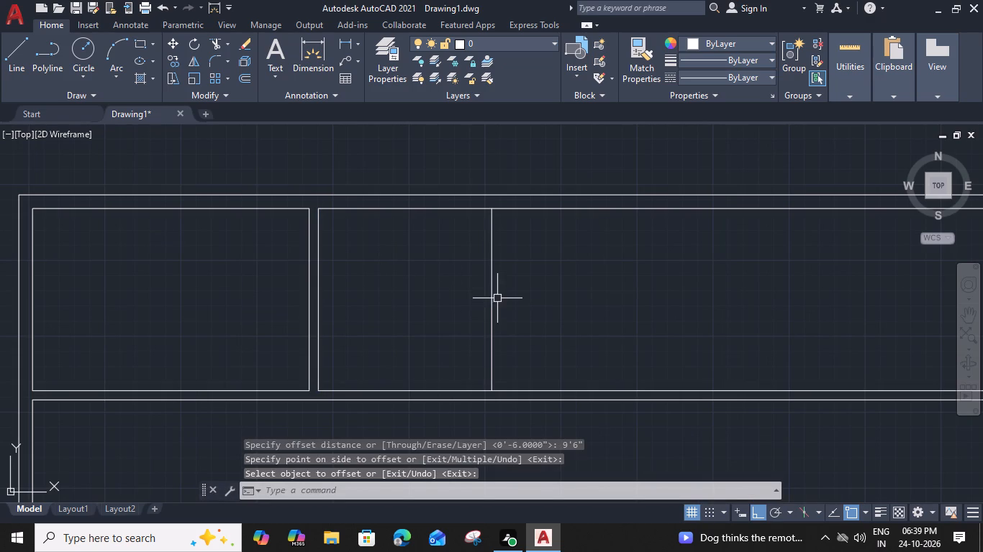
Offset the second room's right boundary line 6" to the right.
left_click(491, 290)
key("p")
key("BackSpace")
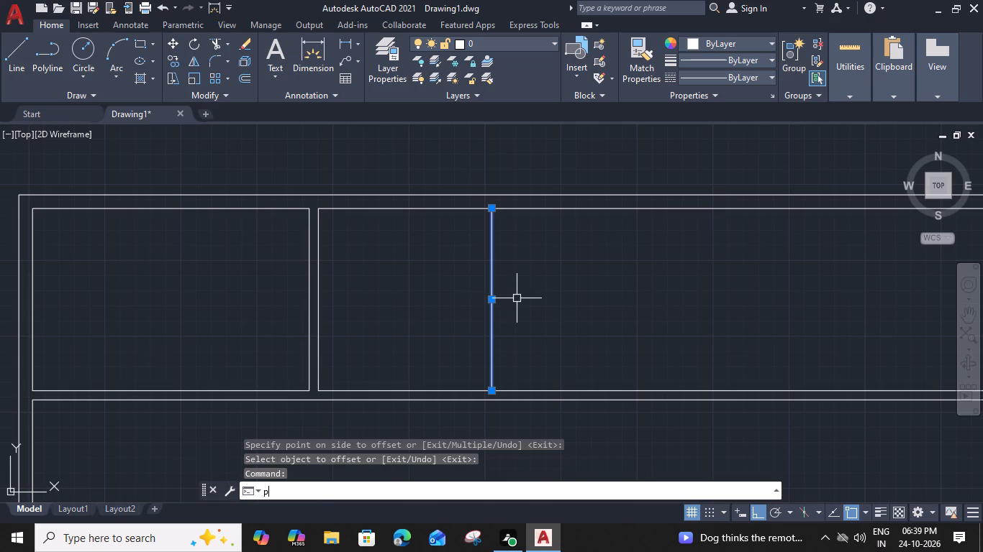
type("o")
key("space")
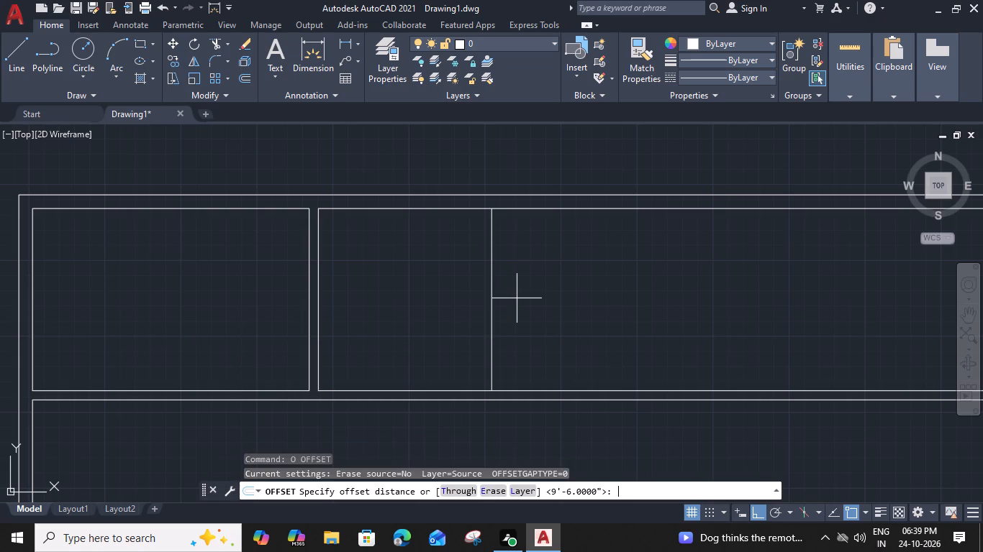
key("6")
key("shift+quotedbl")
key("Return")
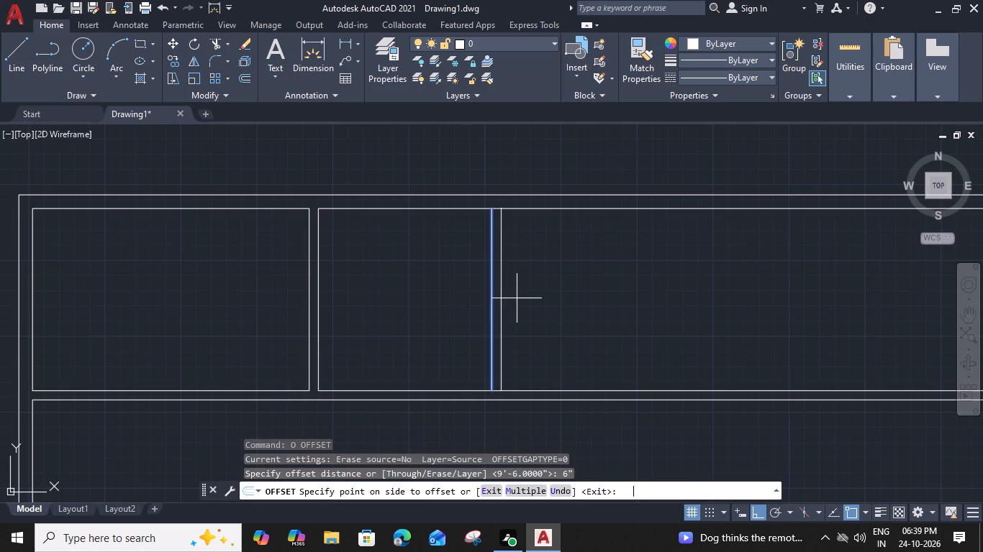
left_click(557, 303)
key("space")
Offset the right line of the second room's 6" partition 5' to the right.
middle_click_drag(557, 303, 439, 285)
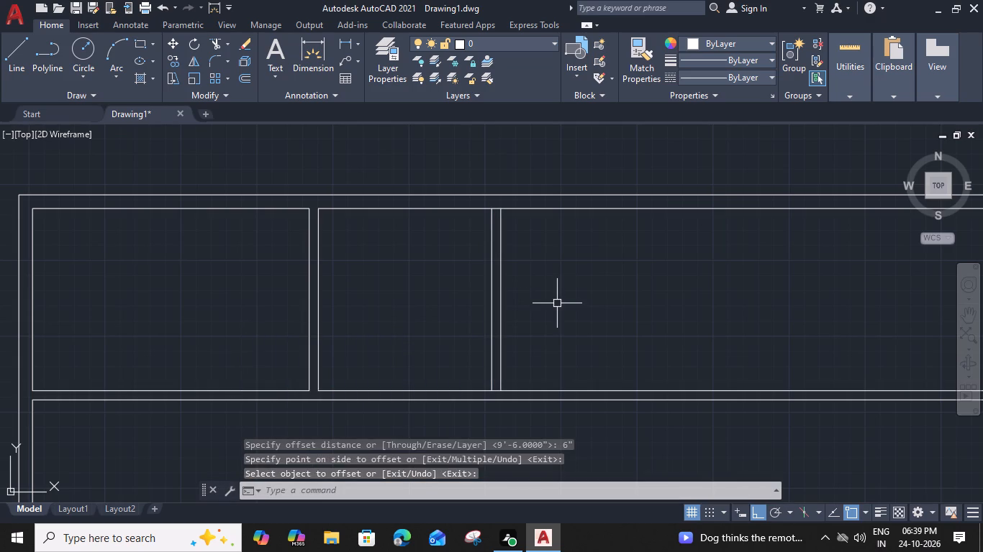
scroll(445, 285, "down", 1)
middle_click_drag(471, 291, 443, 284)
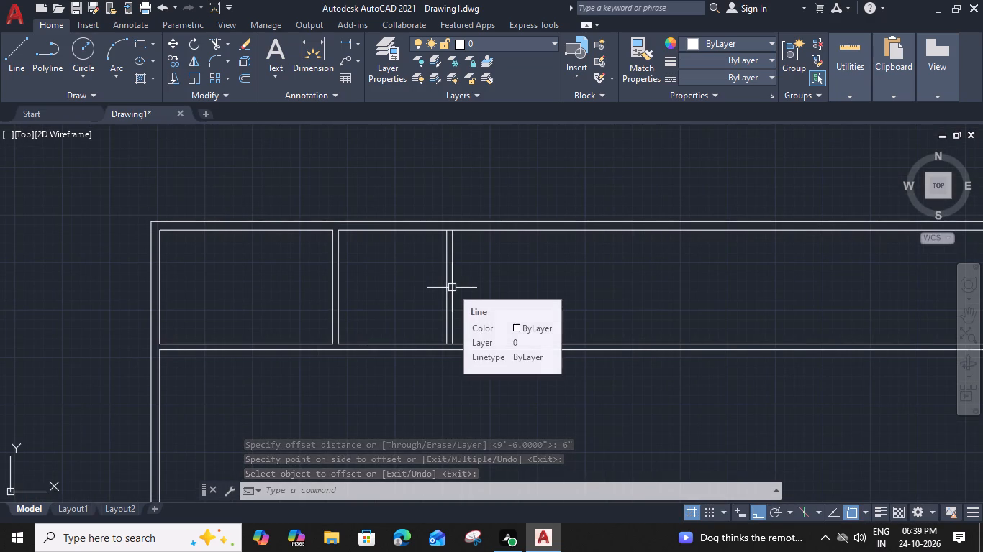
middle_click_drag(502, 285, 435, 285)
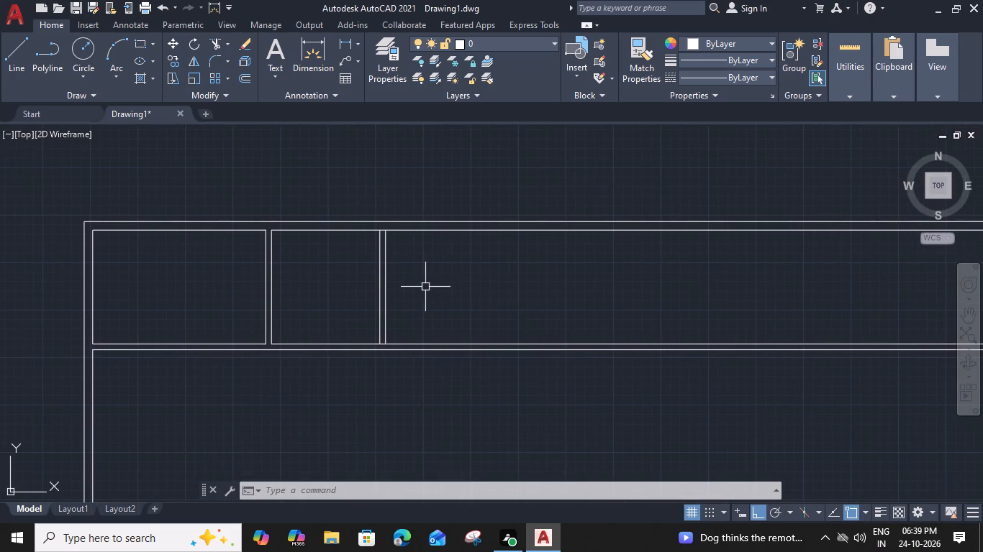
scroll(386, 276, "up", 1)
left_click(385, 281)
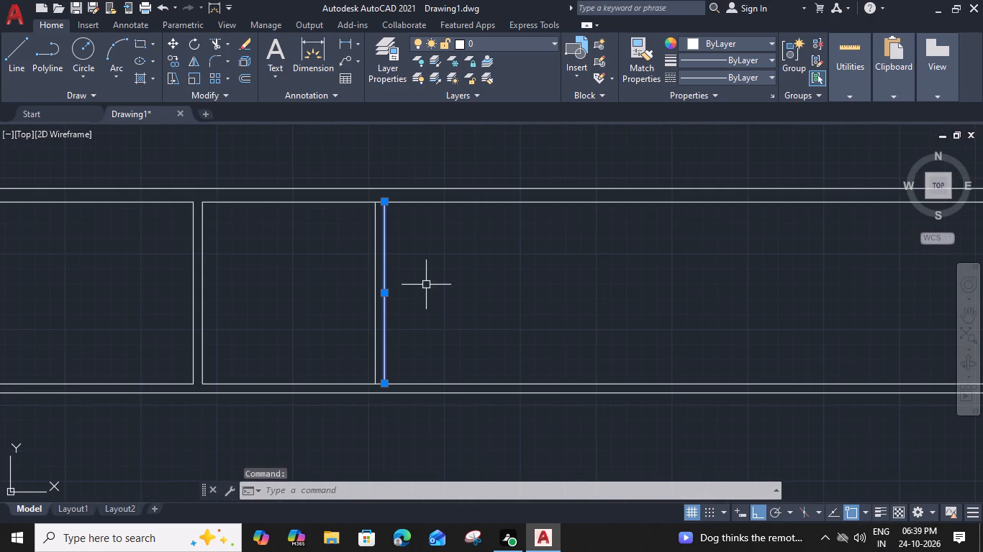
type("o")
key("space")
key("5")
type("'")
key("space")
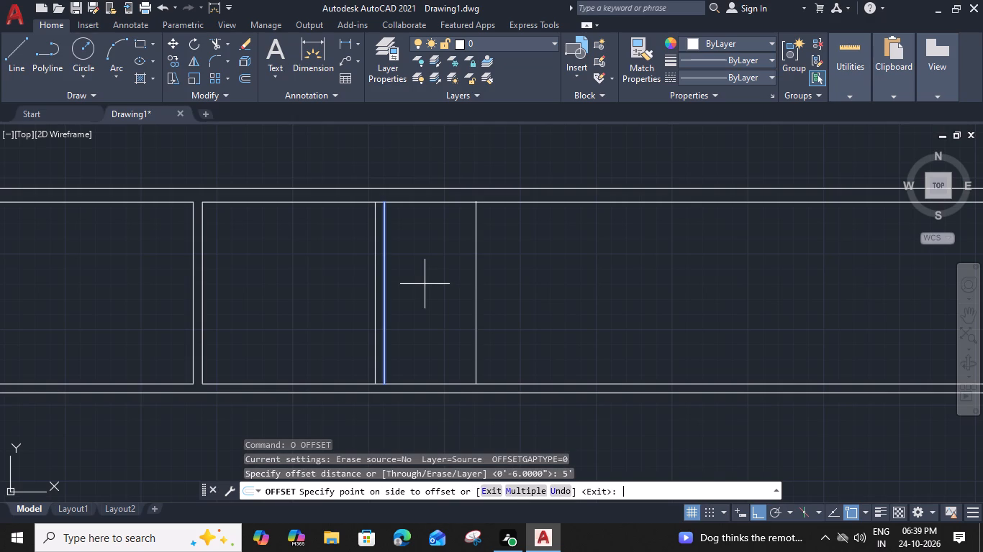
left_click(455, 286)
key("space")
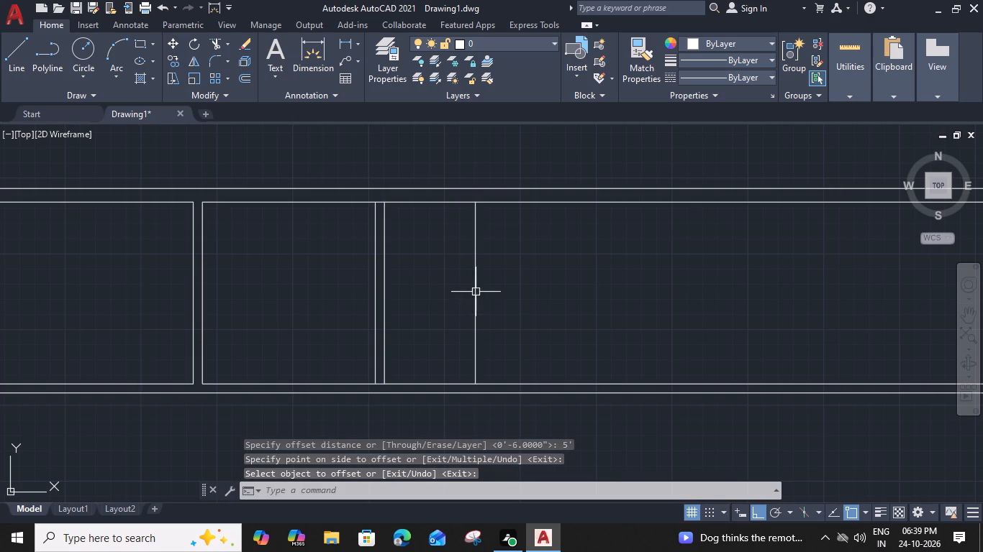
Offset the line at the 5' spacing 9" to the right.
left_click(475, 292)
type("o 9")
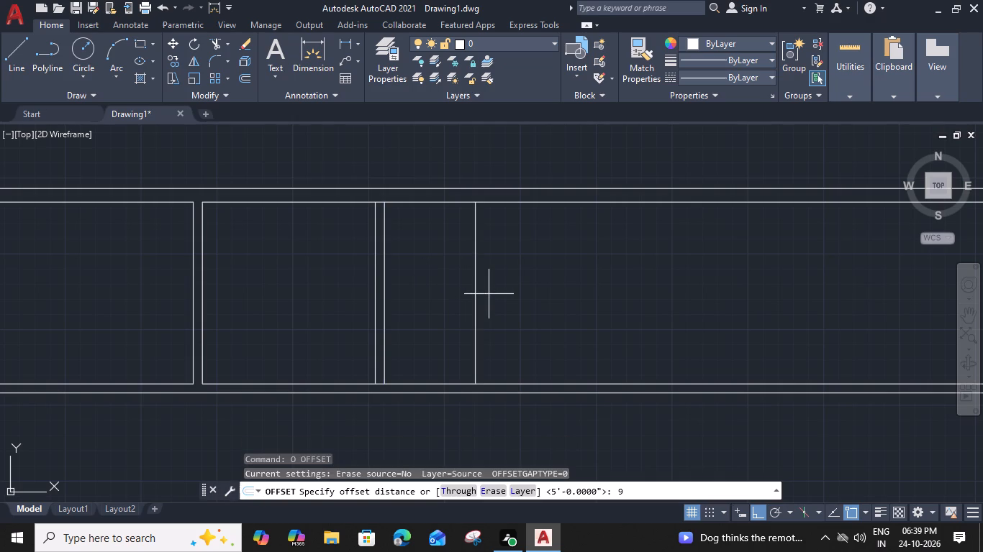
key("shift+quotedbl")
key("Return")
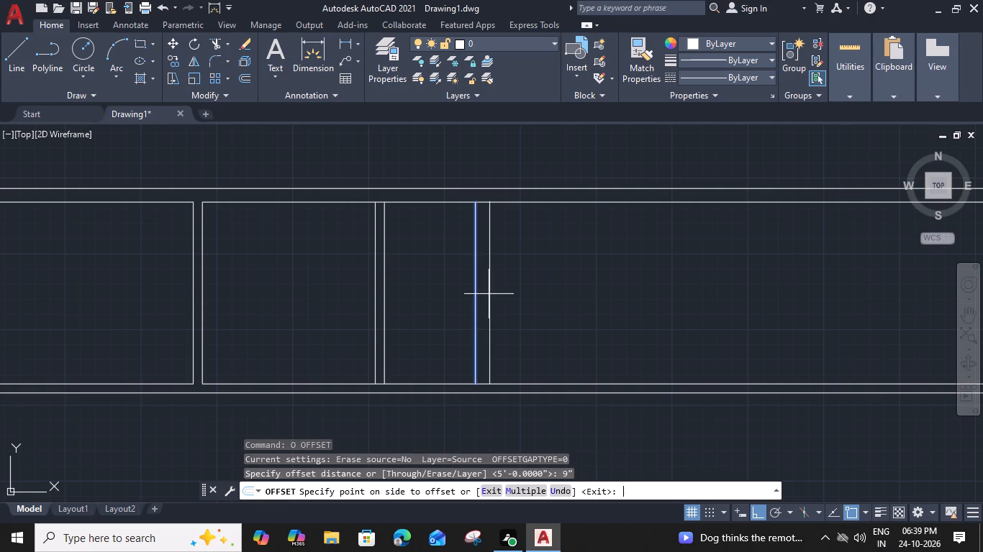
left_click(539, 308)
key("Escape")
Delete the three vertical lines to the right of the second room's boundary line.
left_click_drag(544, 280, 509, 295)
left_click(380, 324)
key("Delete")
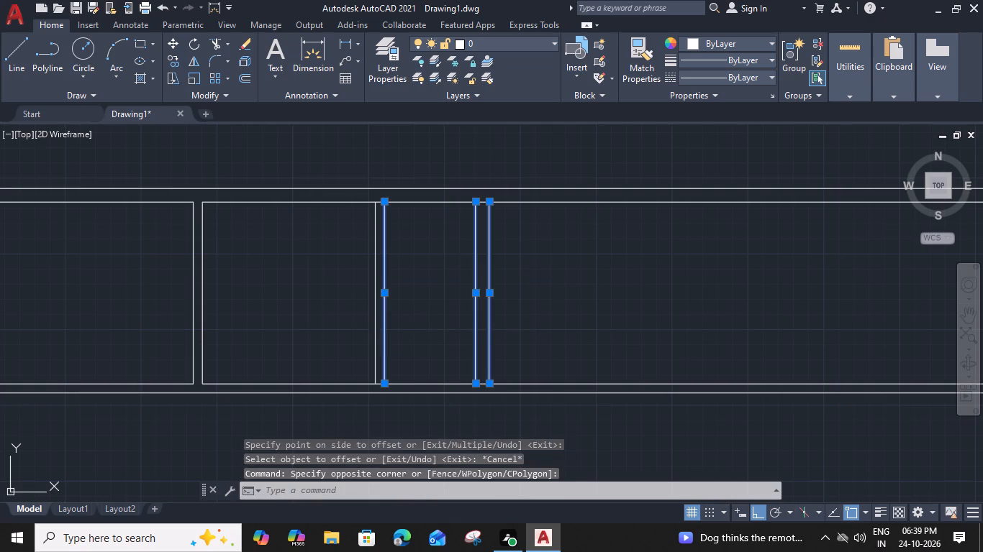
Offset the second room's right boundary line 9" to the right to form a double-line wall.
left_click(375, 324)
type("o 9\"")
key("Return")
left_click(463, 345)
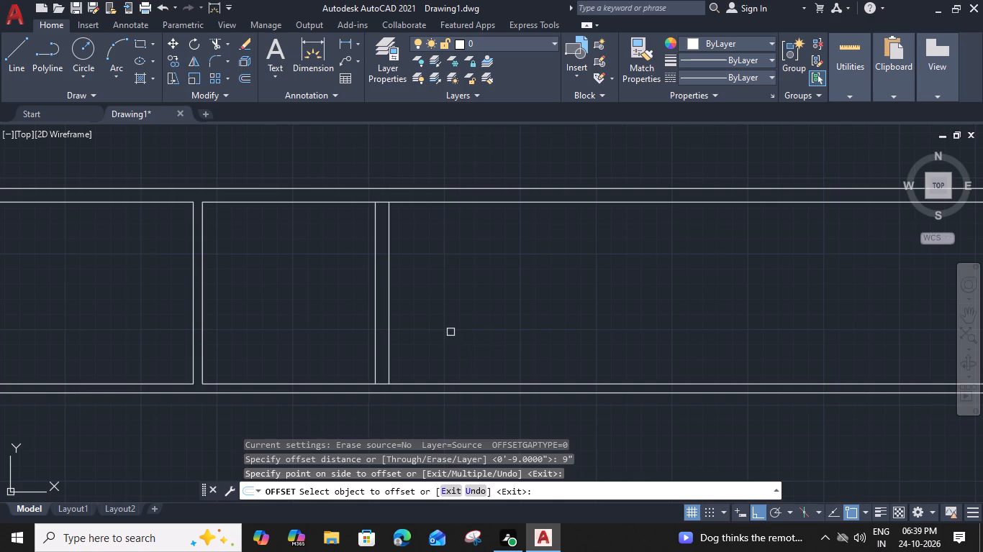
key("space")
Offset the right line of the second room's 9" double-line wall 5' to the right.
left_click(392, 290)
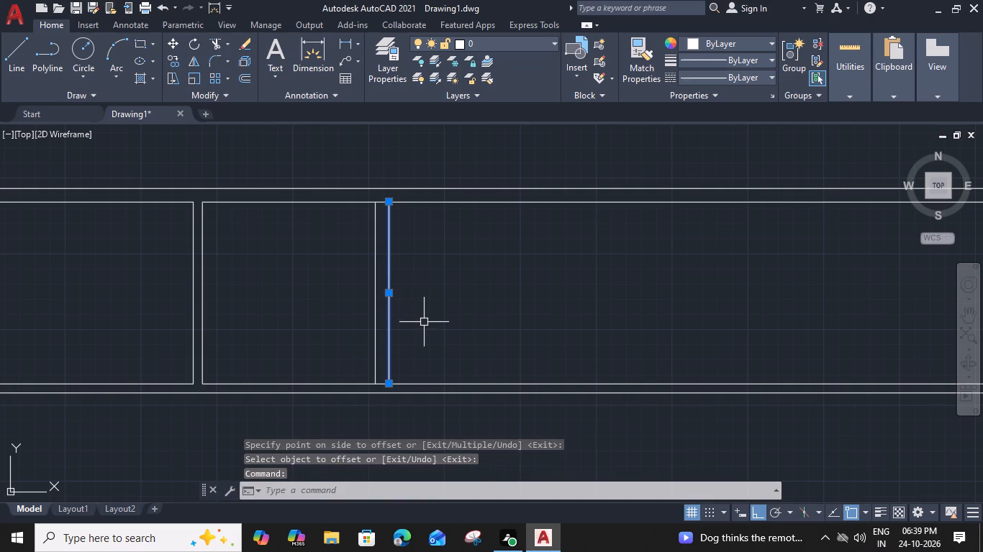
type("o")
key("space")
key("5")
type("'")
key("space")
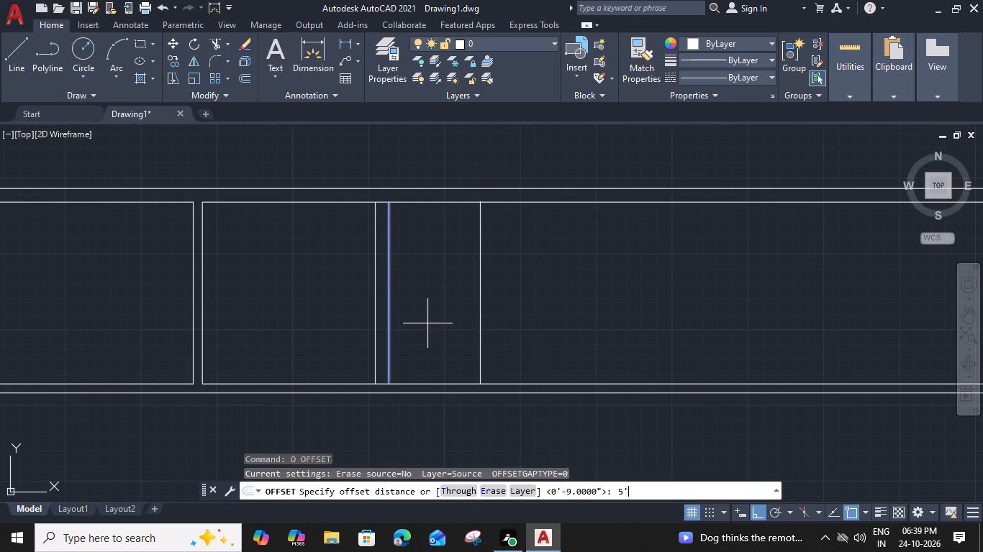
left_click(472, 330)
key("space")
Offset the line at the 5' spacing 9" to the right to form a double-line wall.
left_click(481, 328)
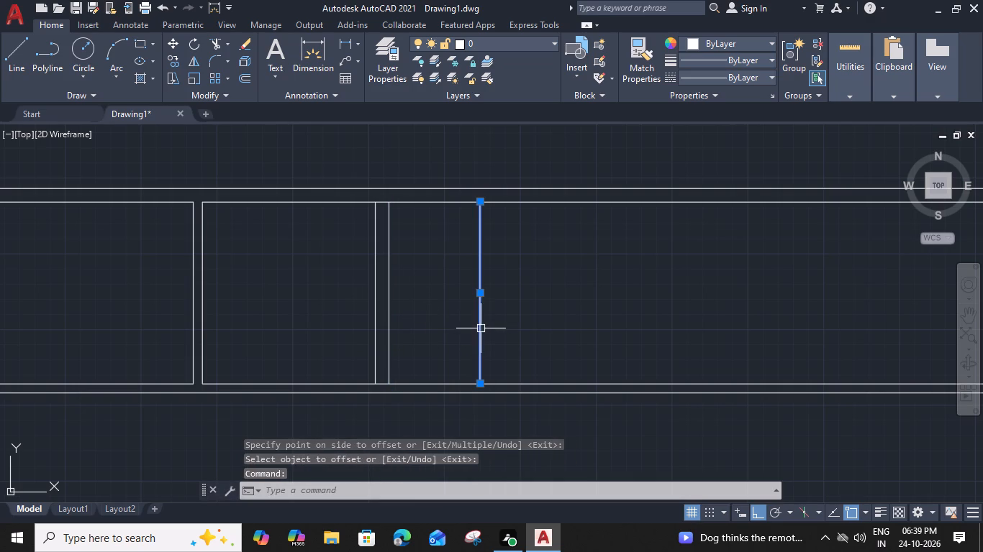
key("p")
key("BackSpace")
key("o")
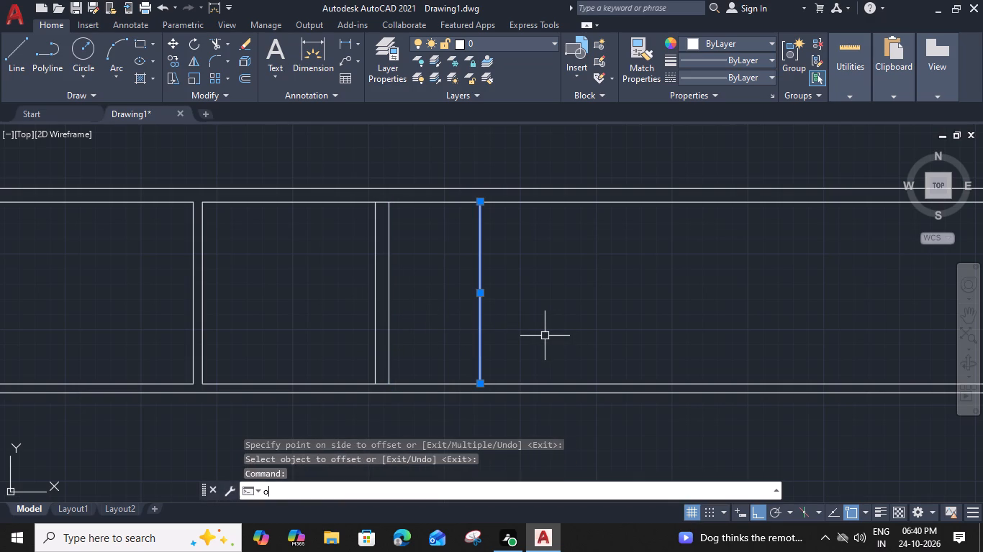
key("space")
type("9")
key("shift+quotedbl")
key("Return")
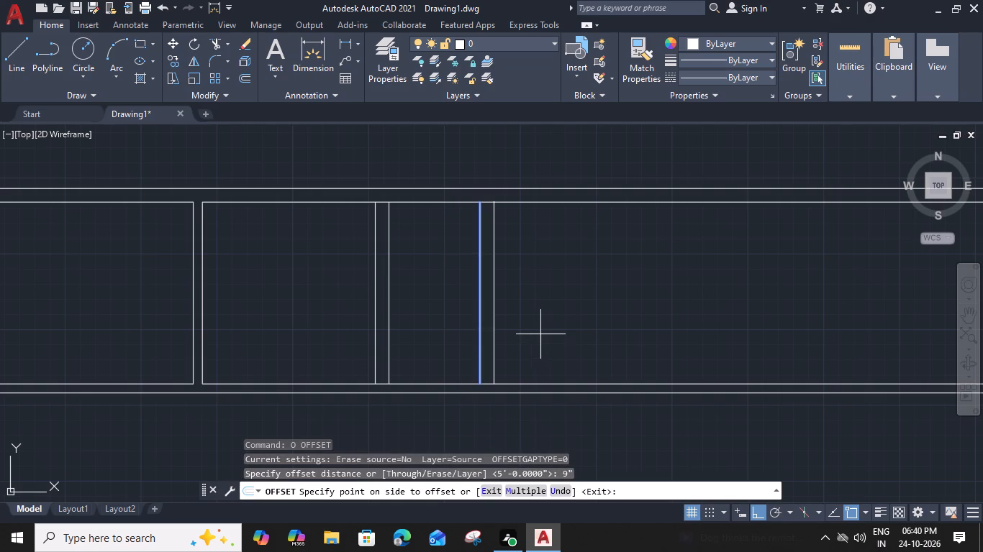
left_click(551, 334)
key("space")
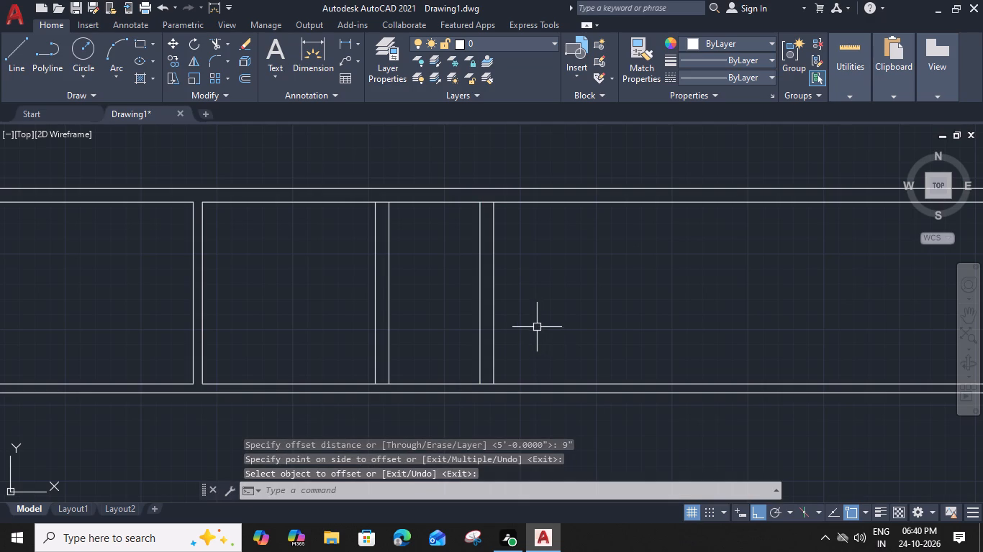
Offset the right line of the 9" wall beyond the 5' space 11' to the right.
middle_click_drag(535, 328, 460, 316)
left_click(418, 303)
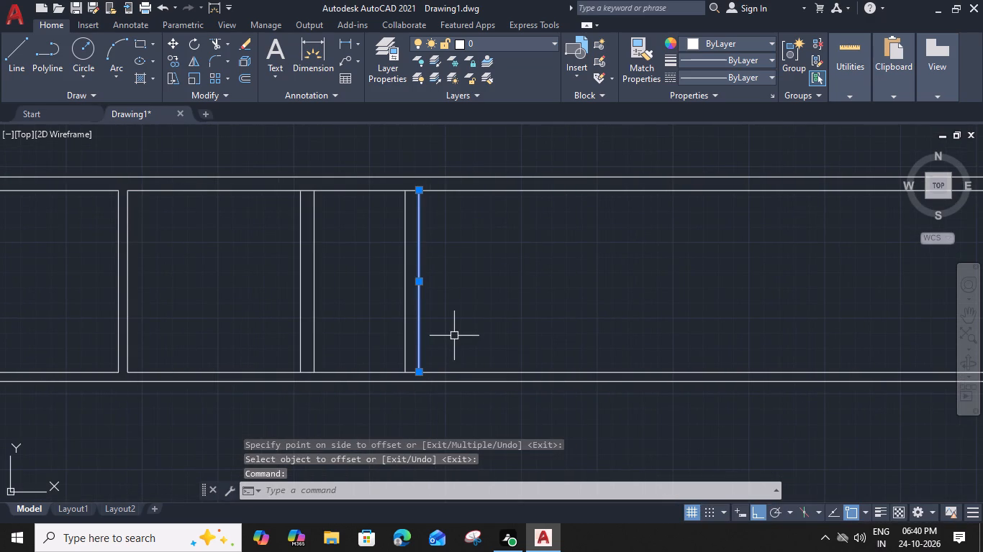
type("o 11'")
key("space")
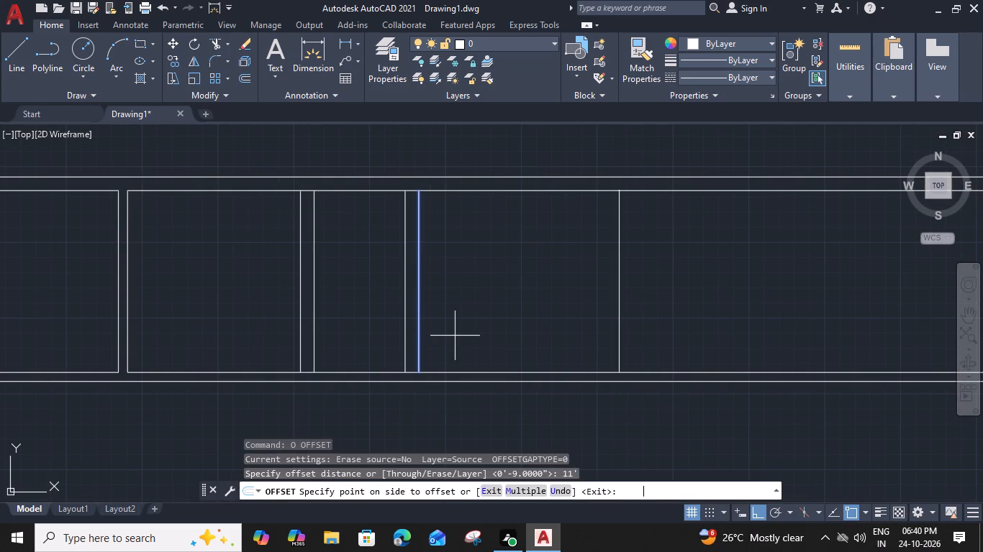
left_click(536, 336)
key("space")
Offset the line at the 11' spacing 6" to the right to form a partition wall.
middle_click_drag(539, 333, 412, 337)
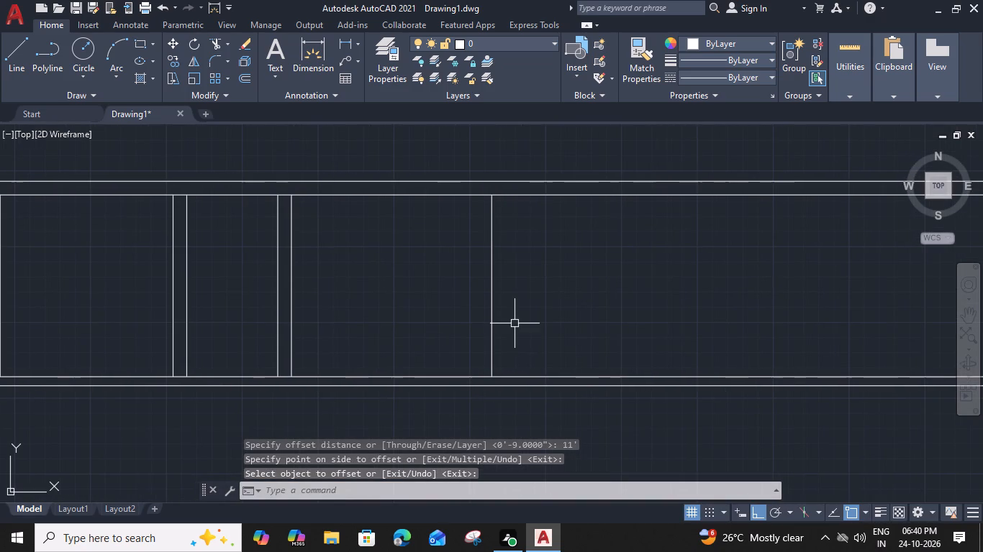
left_click(495, 321)
type("o")
key("space")
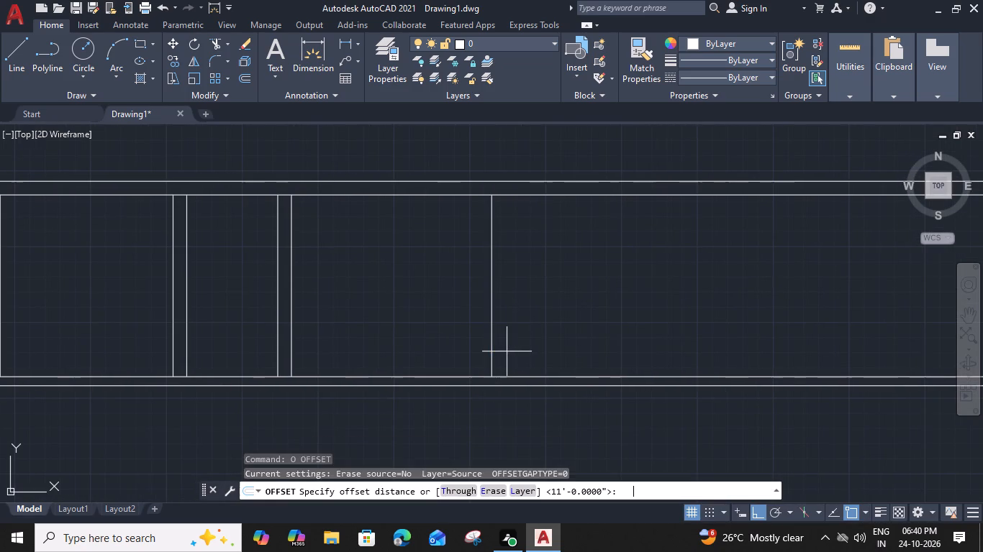
key("6")
key("shift+quotedbl")
key("Return")
left_click(538, 350)
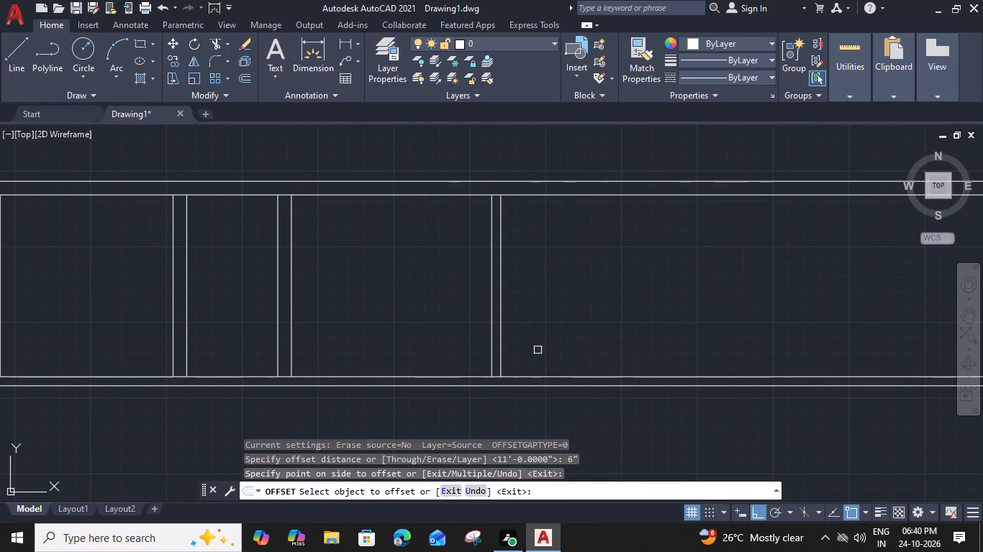
key("space")
Offset the right line of the 6" partition beside the 11' room 9'6" to the right.
middle_click_drag(533, 335, 432, 333)
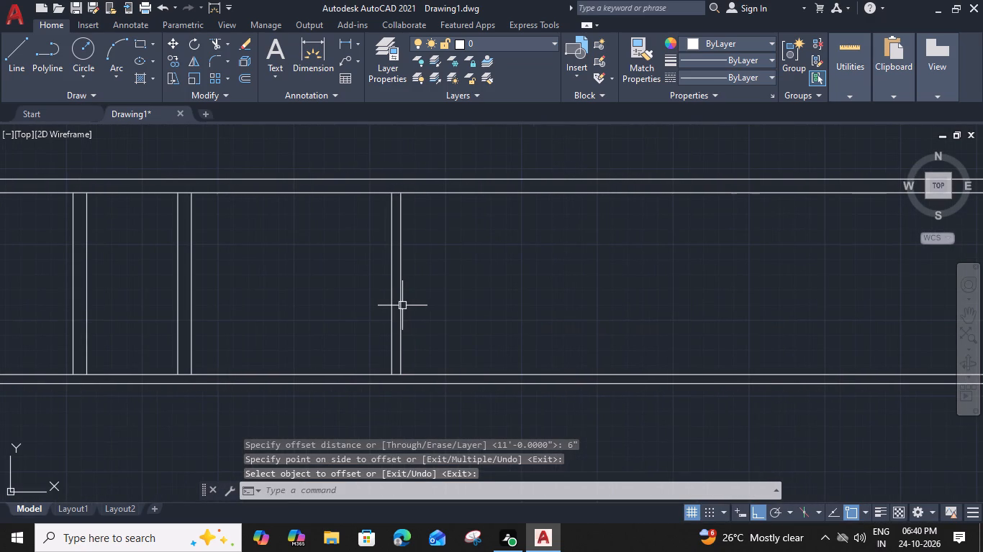
left_click(402, 305)
type("o 9'6\"")
key("Return")
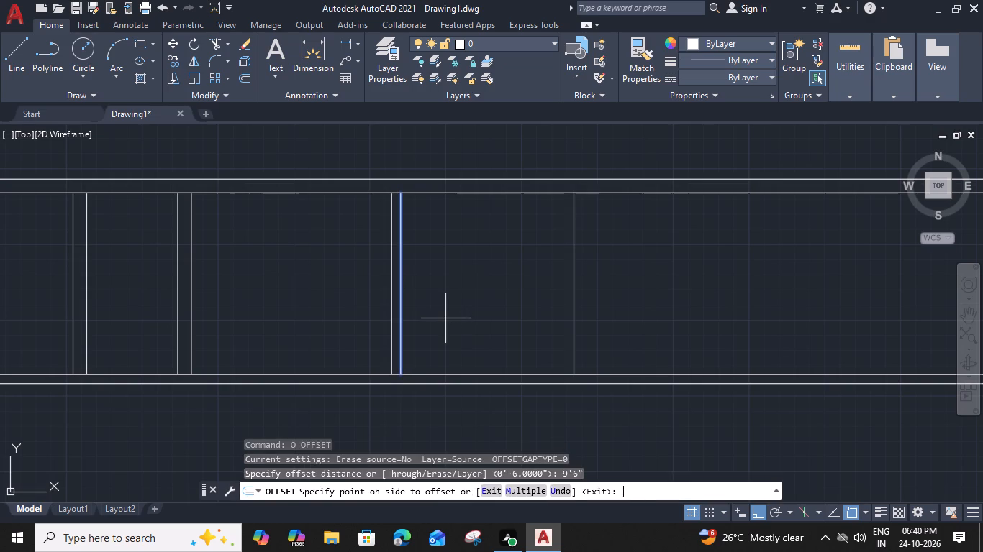
left_click(512, 328)
key("space")
Offset the line at the 9'6" spacing 6" to the right to form another partition wall.
middle_click_drag(512, 328, 398, 328)
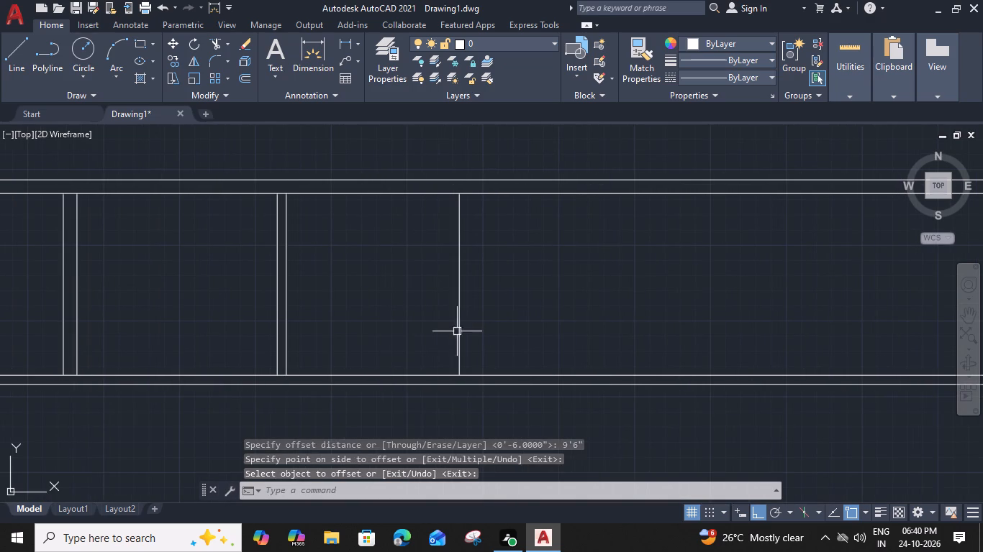
left_click(460, 329)
key("o")
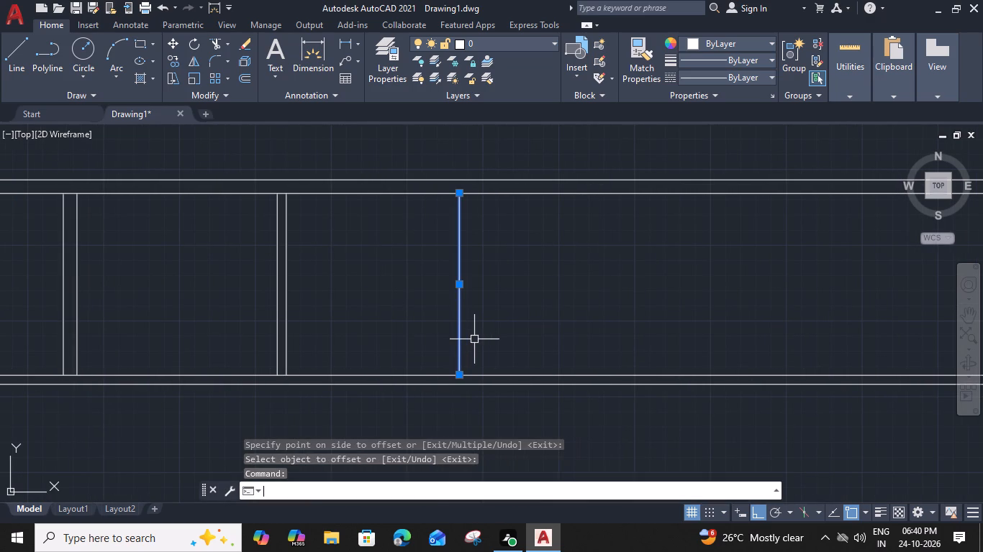
key("space")
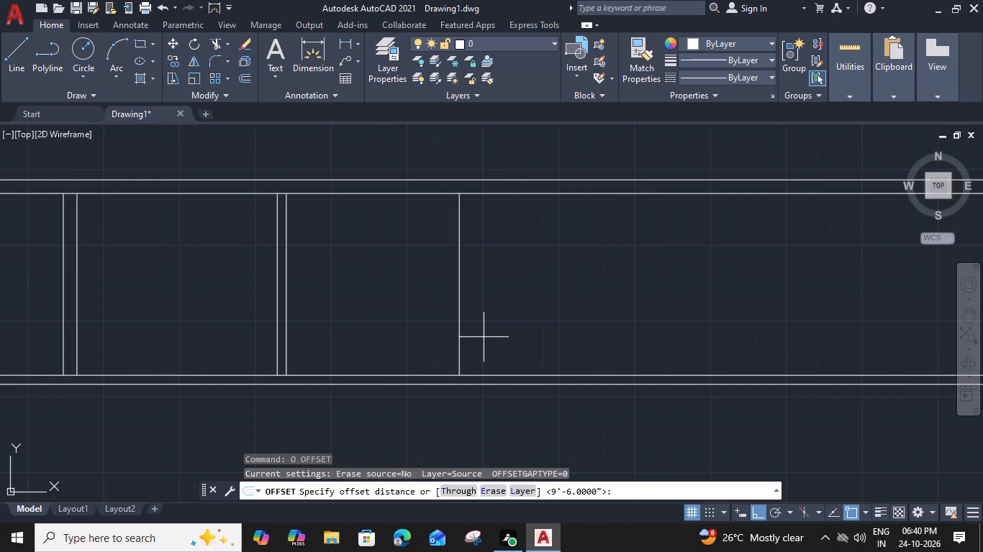
type("6\"")
key("Return")
left_click(533, 340)
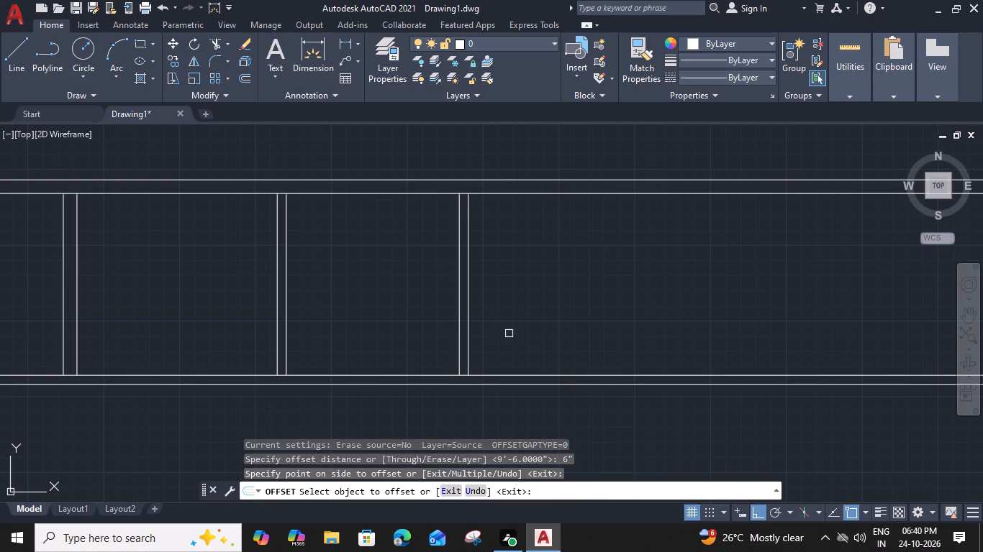
key("space")
Offset the right line of the 6" partition beside the 9'6" room 11'5" to the right.
left_click(469, 310)
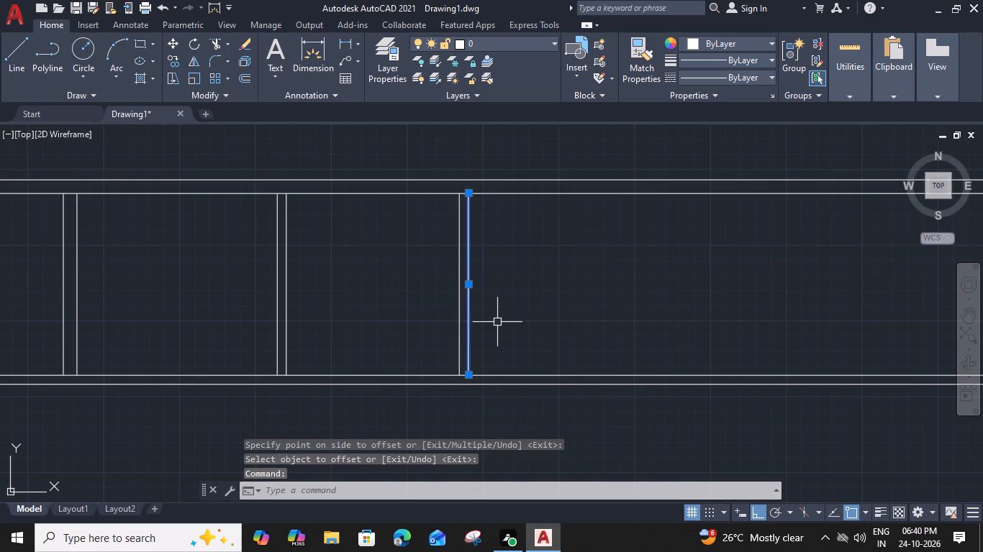
type("o")
key("space")
key("1")
type("1'5\"")
key("Return")
left_click(562, 326)
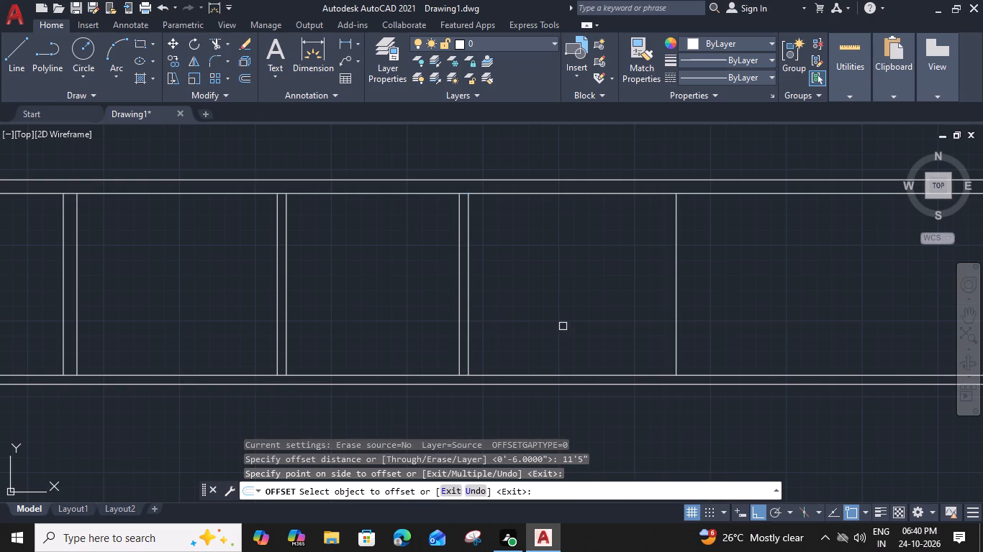
key("space")
Offset the line at the 11'5" spacing 6" to the right to form a partition wall.
middle_click_drag(568, 324, 343, 333)
left_click(445, 326)
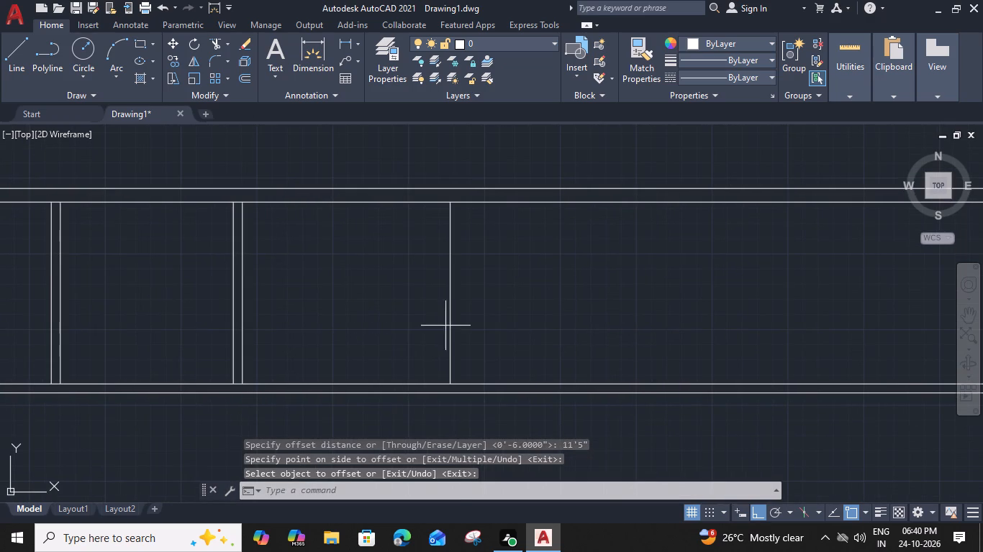
left_click(463, 339)
left_click(470, 313)
left_click(427, 333)
type("o")
key("space")
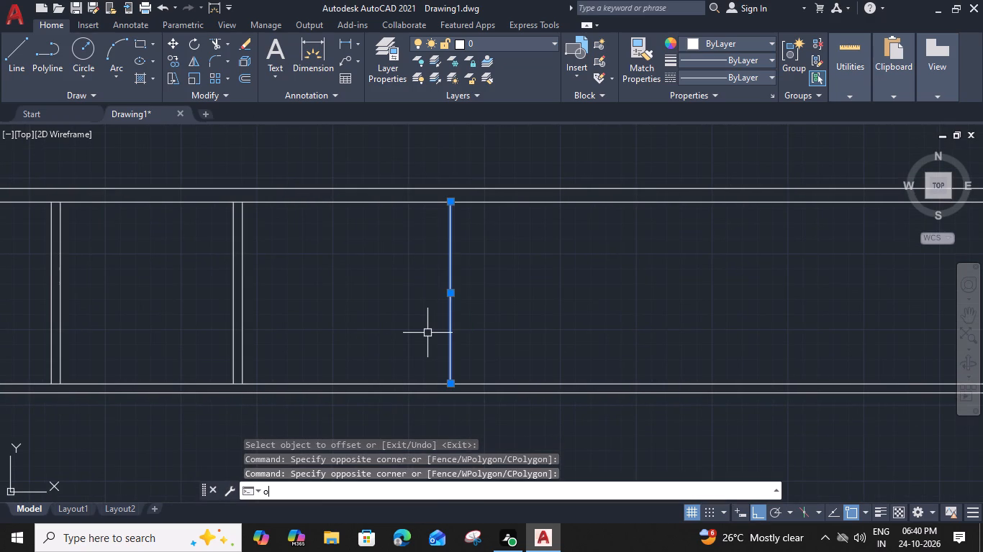
key("6")
key("shift+quotedbl")
key("Return")
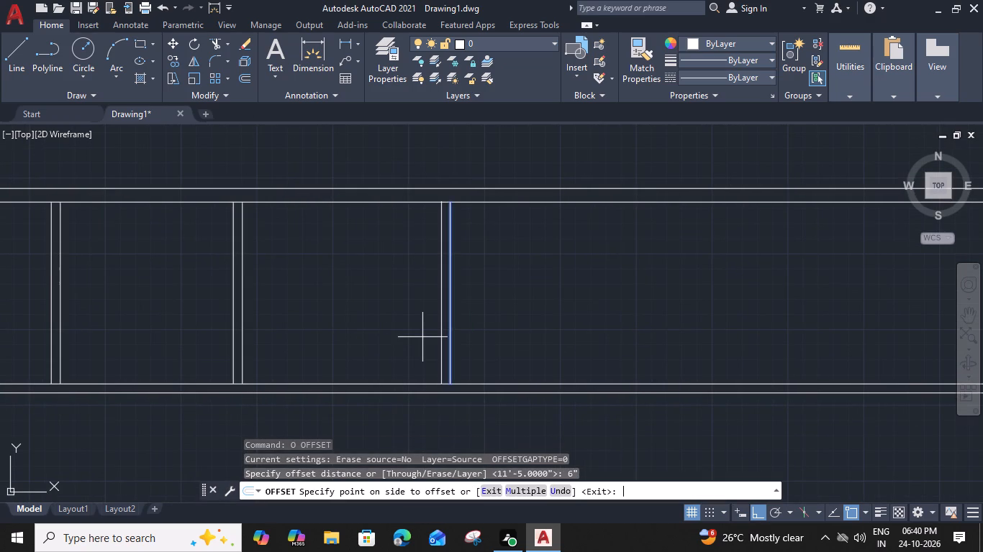
left_click(518, 333)
key("space")
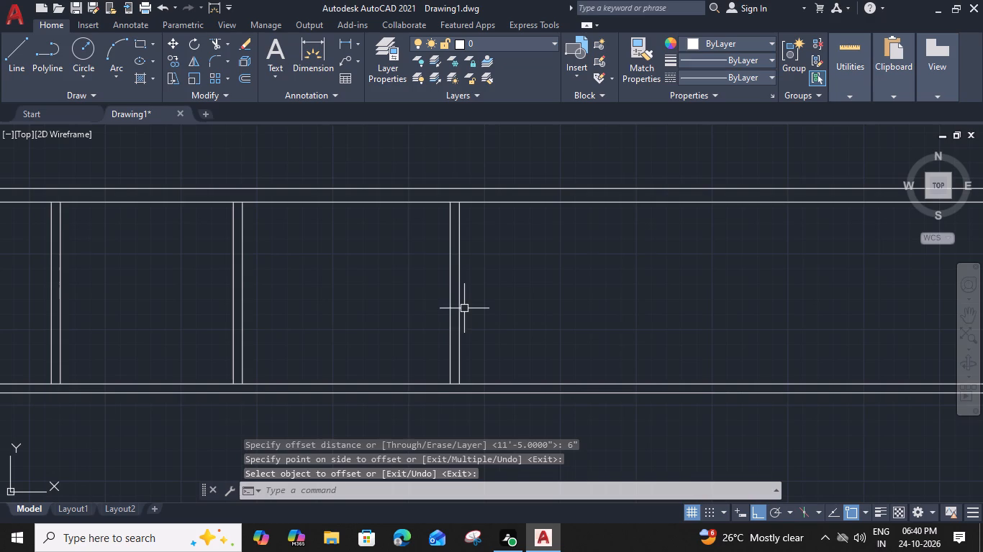
Offset the right line of the 6" partition beside the 11'5" room 9'6" to the right.
left_click(461, 308)
type("o")
key("space")
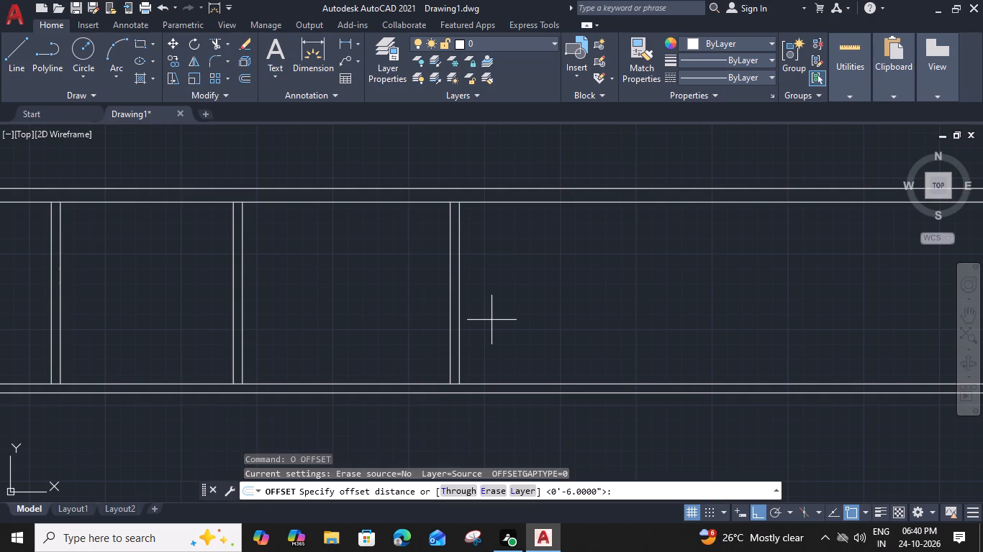
type("9'6")
key("shift+quotedbl")
key("Return")
left_click(563, 326)
key("space")
Offset the last room's right boundary line 9" to the right to form the row's end wall.
middle_click_drag(566, 354, 511, 349)
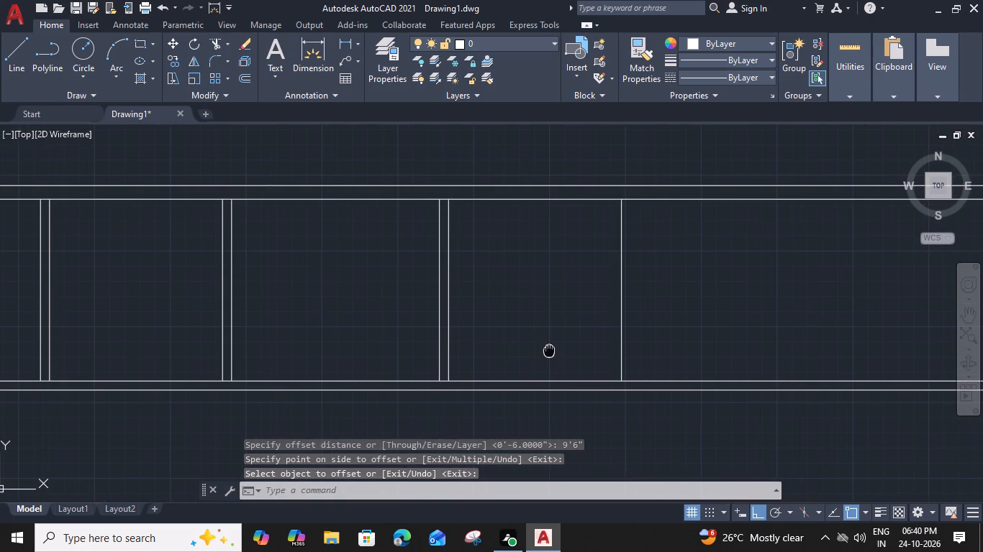
middle_click_drag(511, 349, 486, 346)
left_click(555, 318)
key("o")
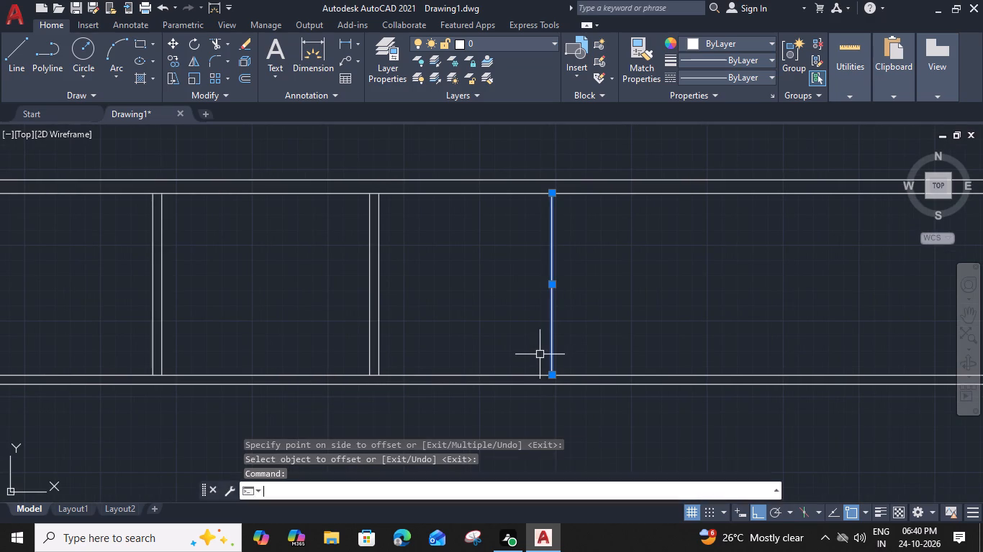
key("space")
type("9\"")
key("Return")
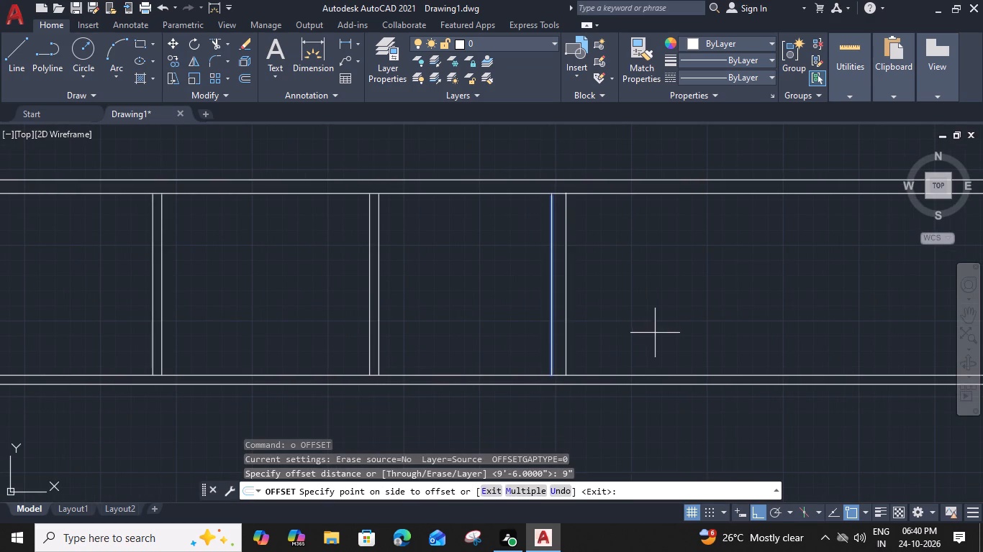
left_click(655, 333)
key("Escape")
Extend the end wall's outer line to the uppermost and lowermost wall lines, and its inner line down to the lowermost line.
key("e")
type("x")
key("space")
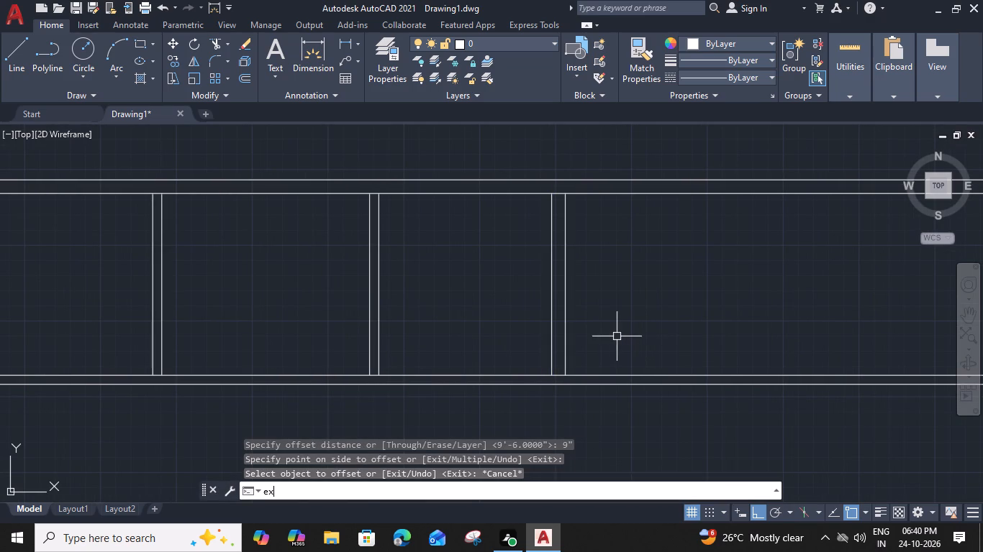
left_click(566, 259)
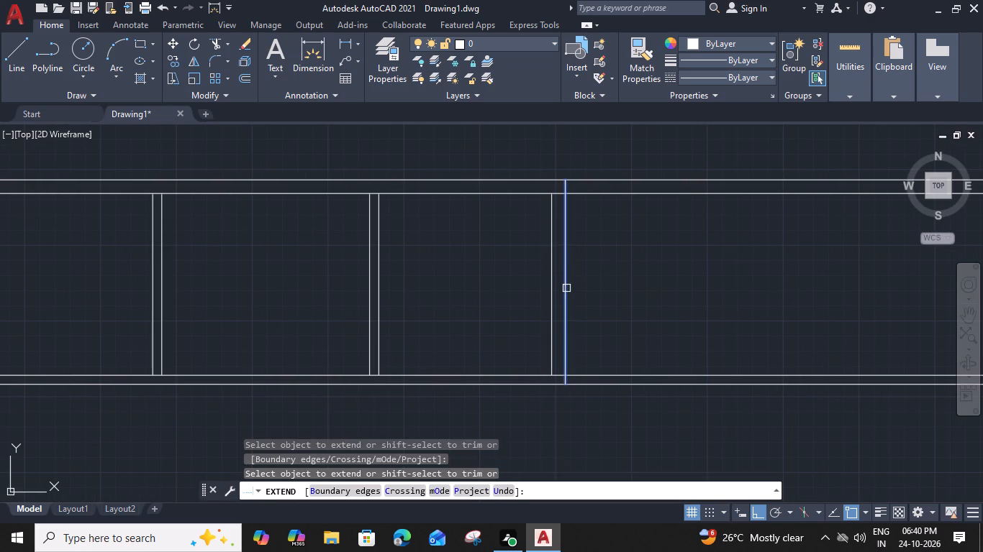
left_click(566, 288)
left_click(551, 305)
Trim the inner top wall line inside the end wall and all horizontal wall lines overrunning past the end wall.
scroll(443, 264, "up", 1)
middle_click_drag(443, 264, 467, 279)
scroll(619, 207, "up", 1)
middle_click_drag(661, 165, 661, 223)
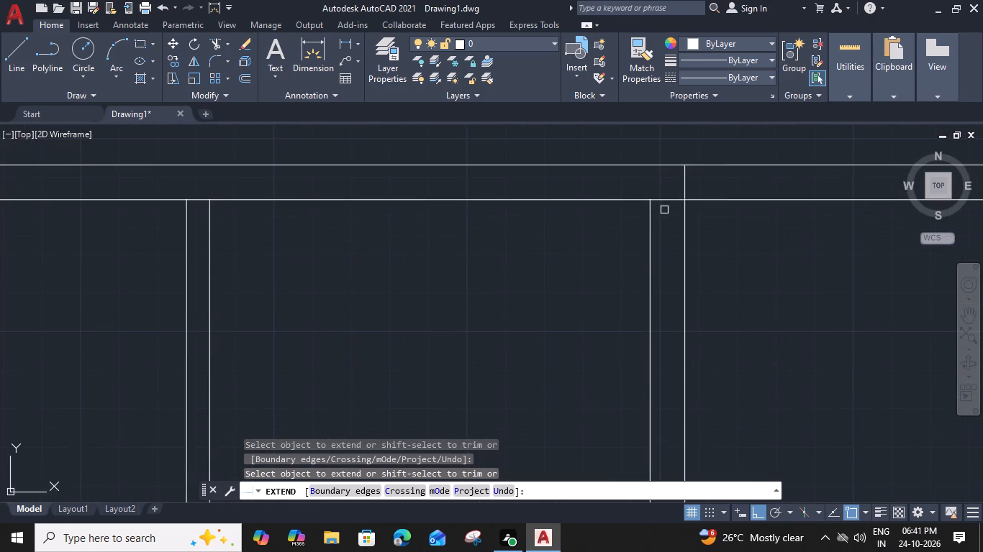
left_click(666, 202, "shift")
scroll(666, 202, "down", 3, "shift")
left_click(713, 172)
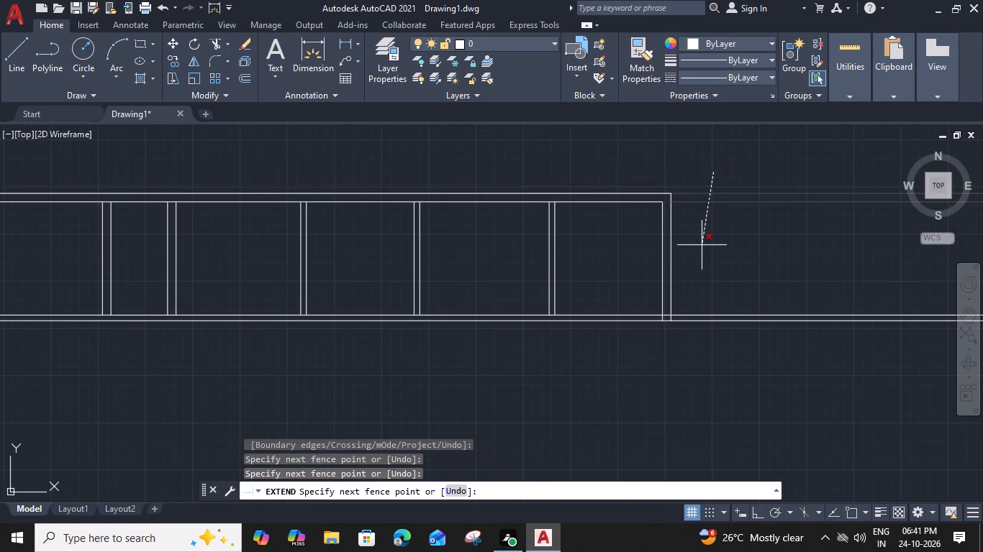
left_click(702, 245, "shift")
left_click(694, 269, "shift")
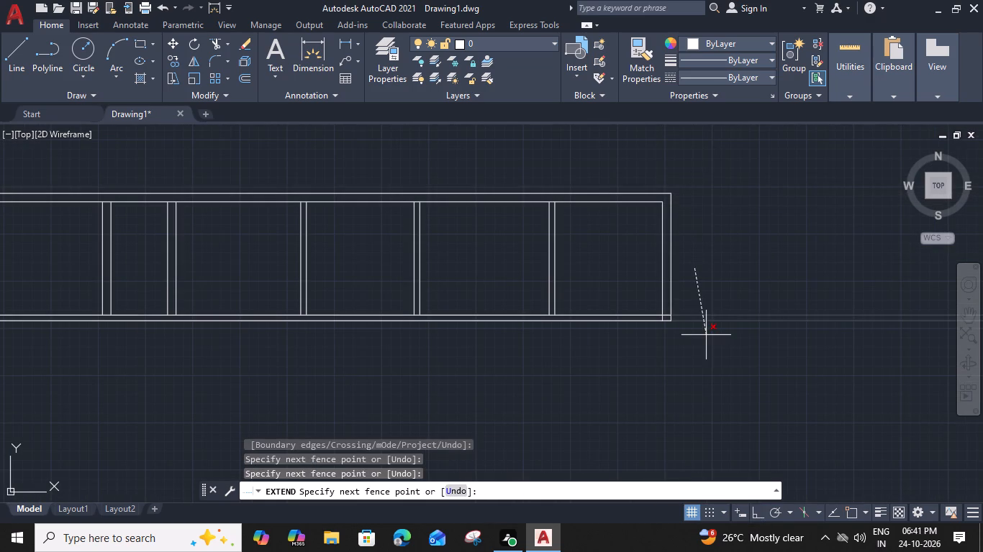
left_click(706, 335, "shift")
Trim the inner top wall line between the two lines of the 6" partition beside the last room.
scroll(556, 207, "up", 2)
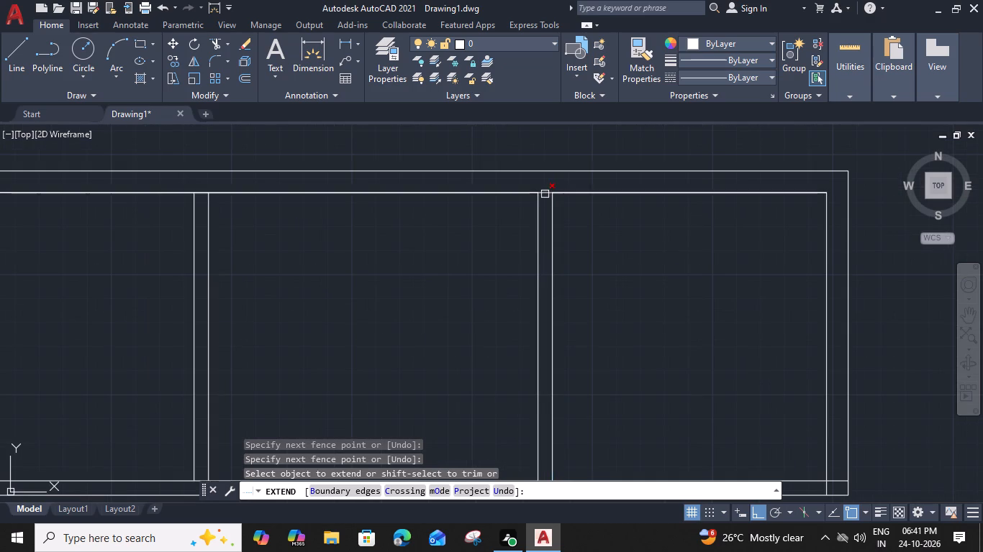
left_click(545, 193, "shift")
scroll(550, 379, "down", 3)
scroll(549, 418, "up", 3)
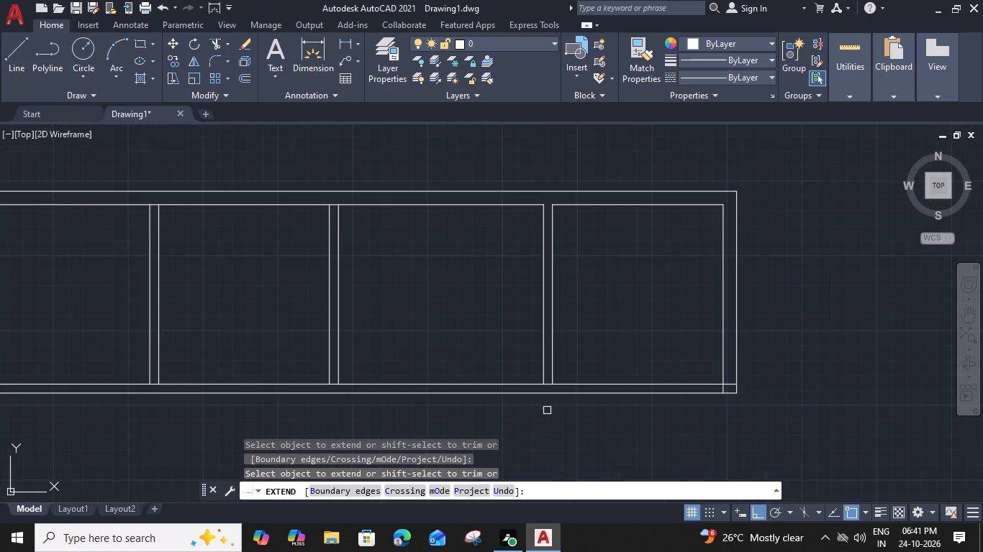
Trim the lower wall's inner line between the lines of the last room's partition and inside the end wall.
scroll(543, 386, "up", 3, "shift")
left_click(554, 377, "shift")
scroll(555, 377, "down", 4)
scroll(693, 393, "up", 3)
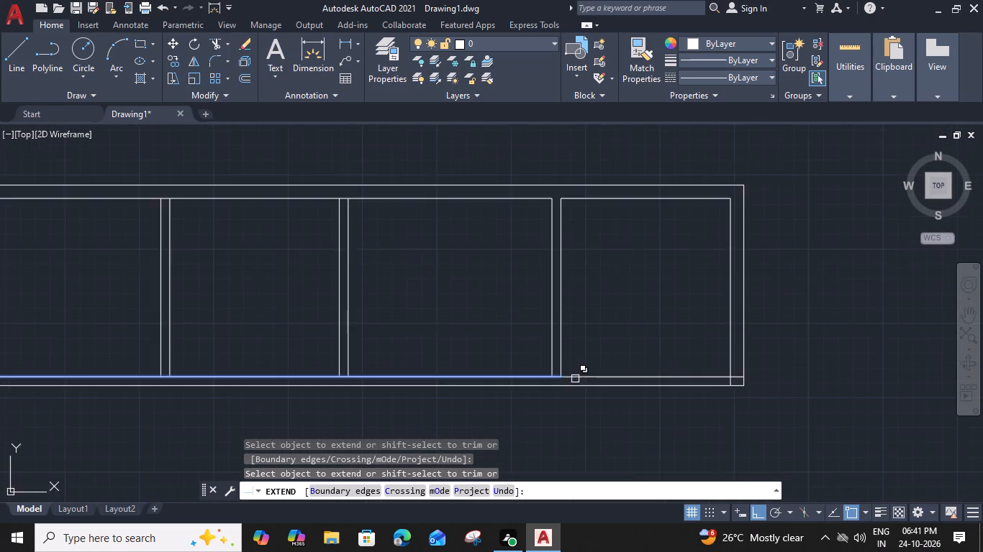
left_click(951, 323)
scroll(879, 351, "up", 2)
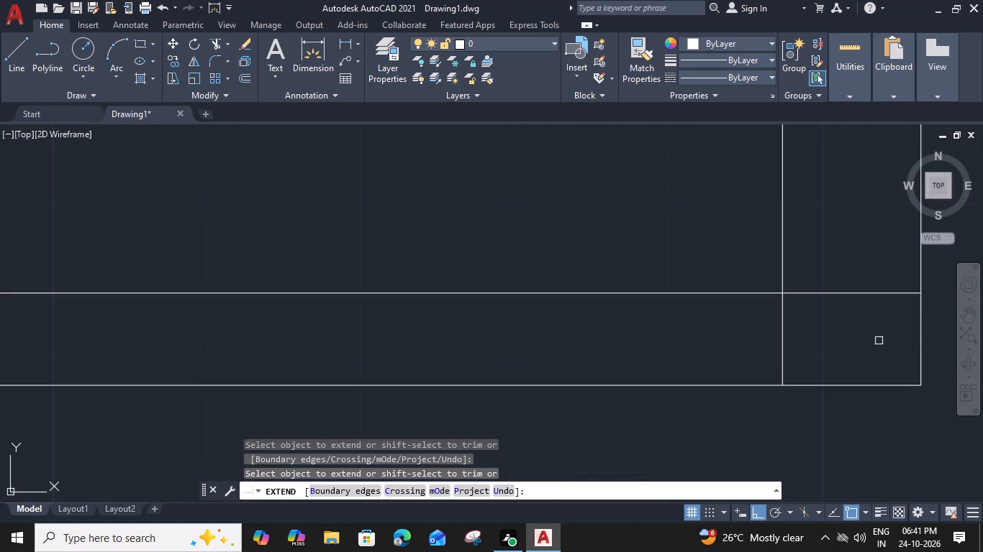
left_click(866, 293, "shift")
Trim the lower and upper walls' inner lines between the two lines of the second-to-last partition.
scroll(866, 293, "down", 4)
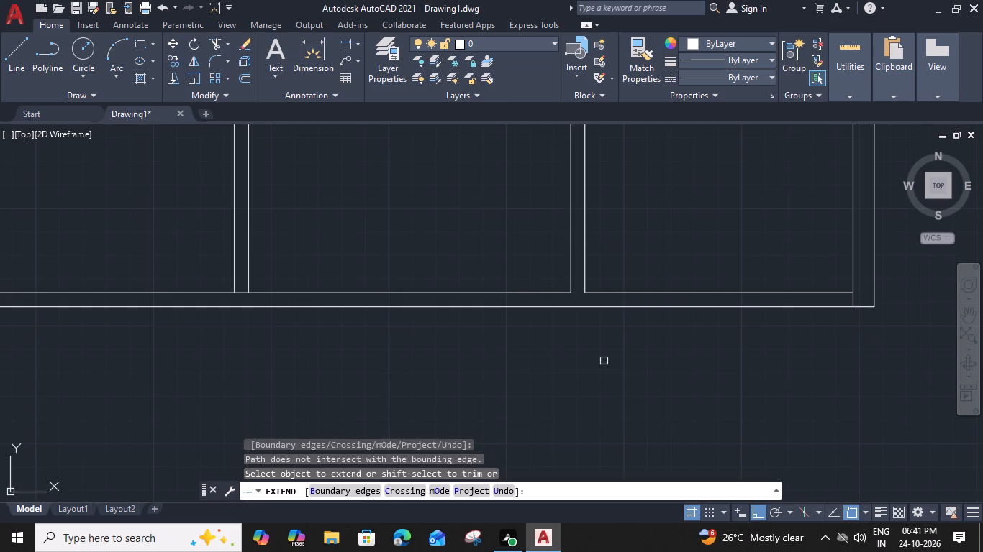
middle_click_drag(604, 361, 649, 377)
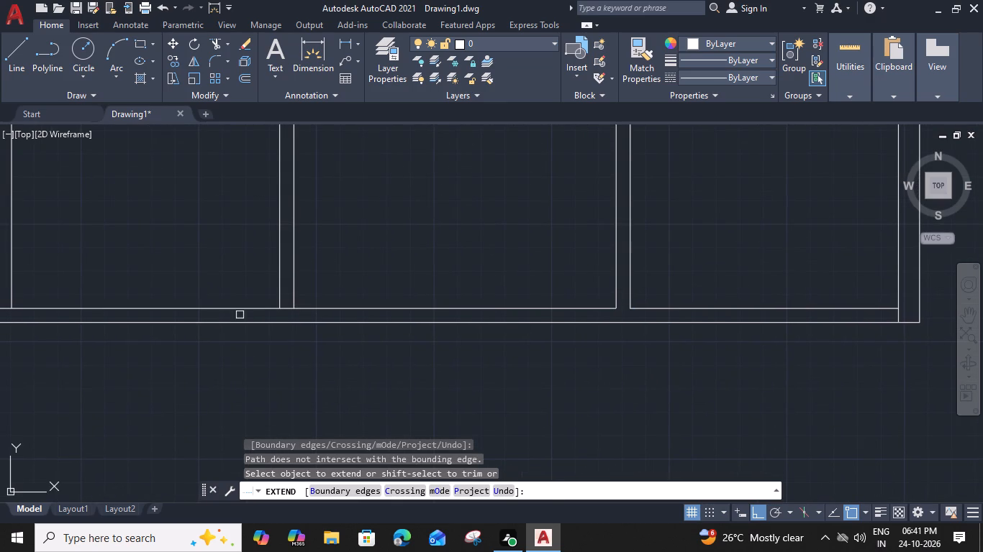
scroll(304, 306, "up", 1)
left_click(272, 310, "shift")
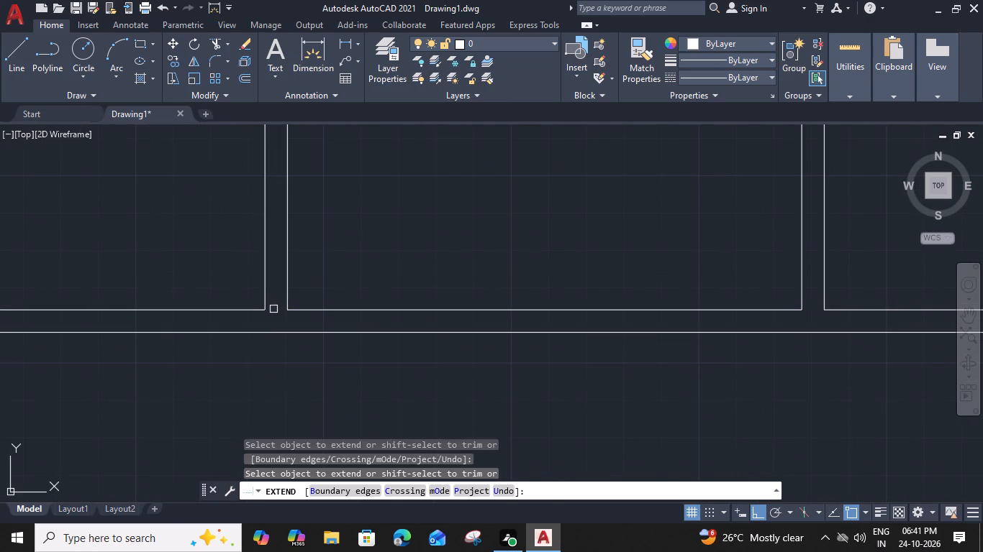
scroll(276, 306, "down", 3)
middle_click_drag(189, 321, 408, 352)
scroll(482, 239, "up", 3, "shift")
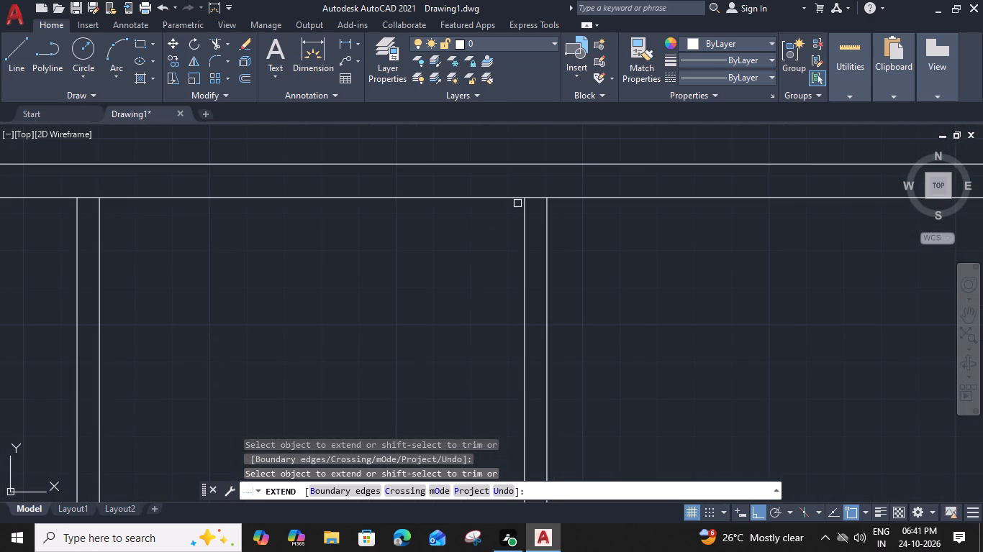
left_click(530, 198, "shift")
Trim the upper and lower walls' inner lines between the two lines of the third-to-last partition.
scroll(530, 200, "down", 3)
scroll(415, 196, "up", 4)
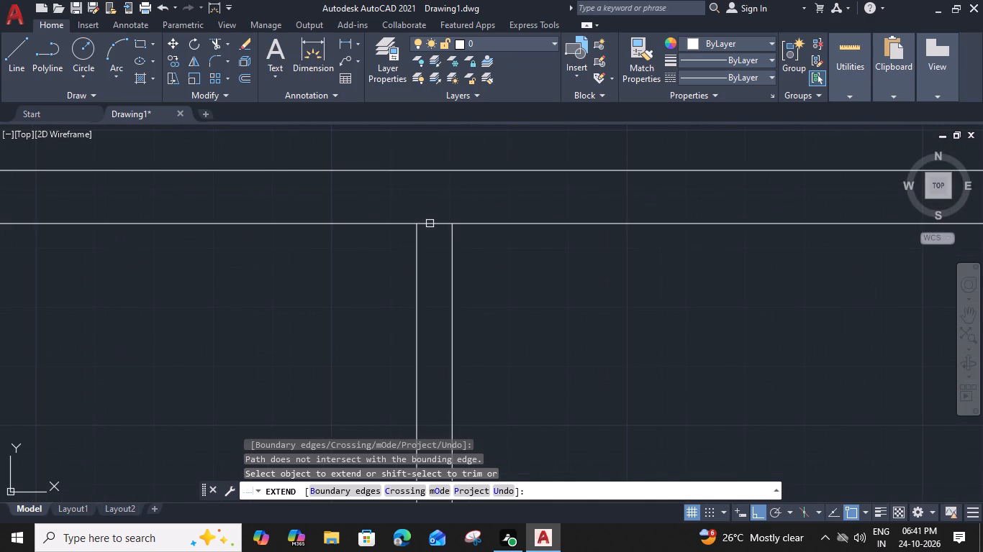
left_click(431, 224, "shift")
scroll(431, 224, "down", 4, "shift")
scroll(429, 362, "up", 4)
middle_click_drag(436, 402, 437, 387)
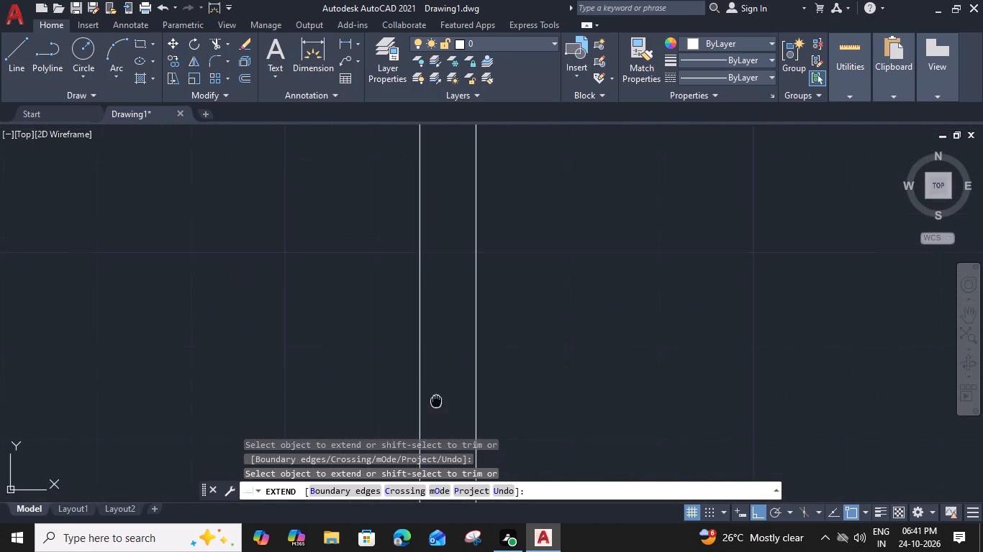
middle_click_drag(437, 387, 443, 119)
left_click(459, 306, "shift")
Trim the lower and upper walls' inner lines between the lines of the thicker partition just right of the narrow room.
scroll(459, 306, "down", 5)
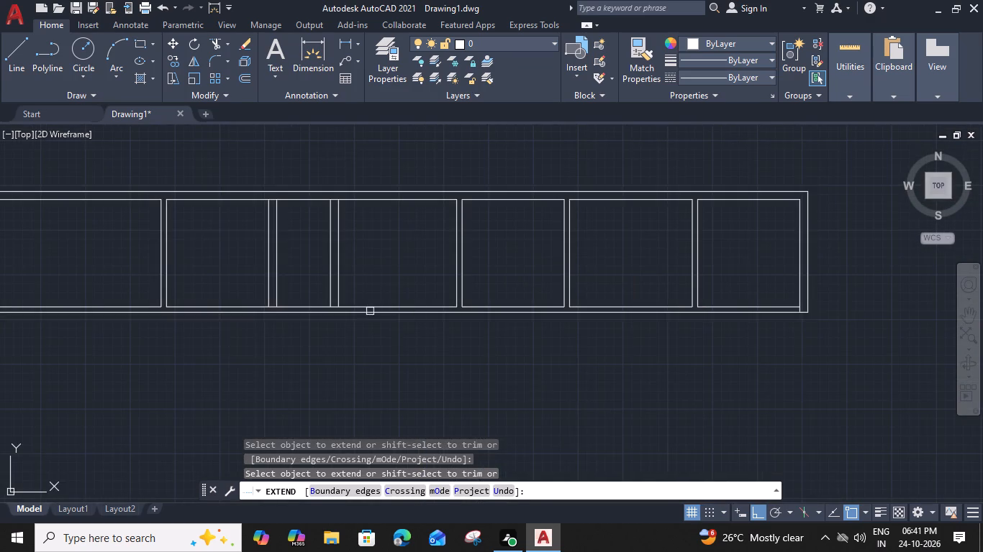
scroll(275, 303, "up", 4)
left_click(499, 293, "shift")
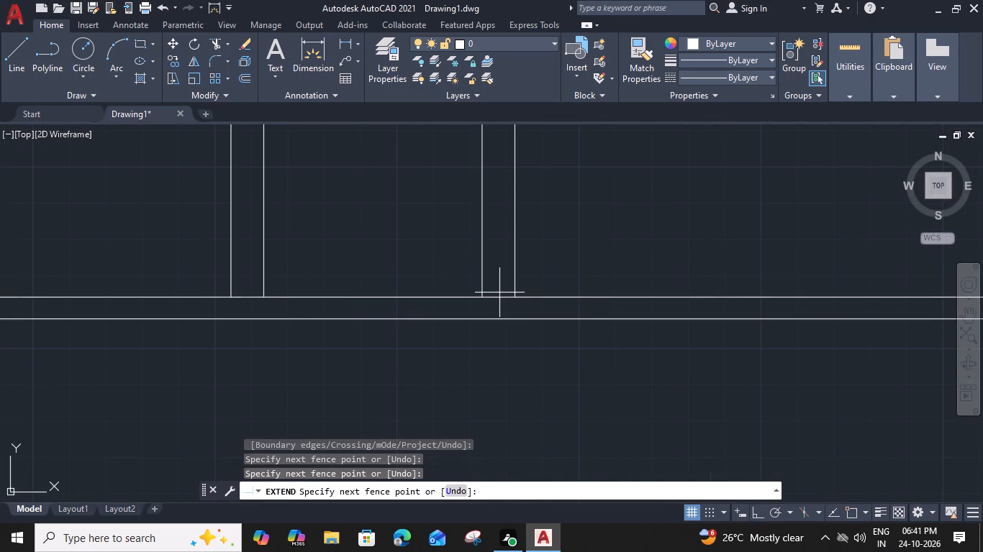
left_click(499, 308, "shift")
scroll(502, 290, "down", 3)
middle_click_drag(464, 191, 502, 219)
scroll(517, 209, "up", 1)
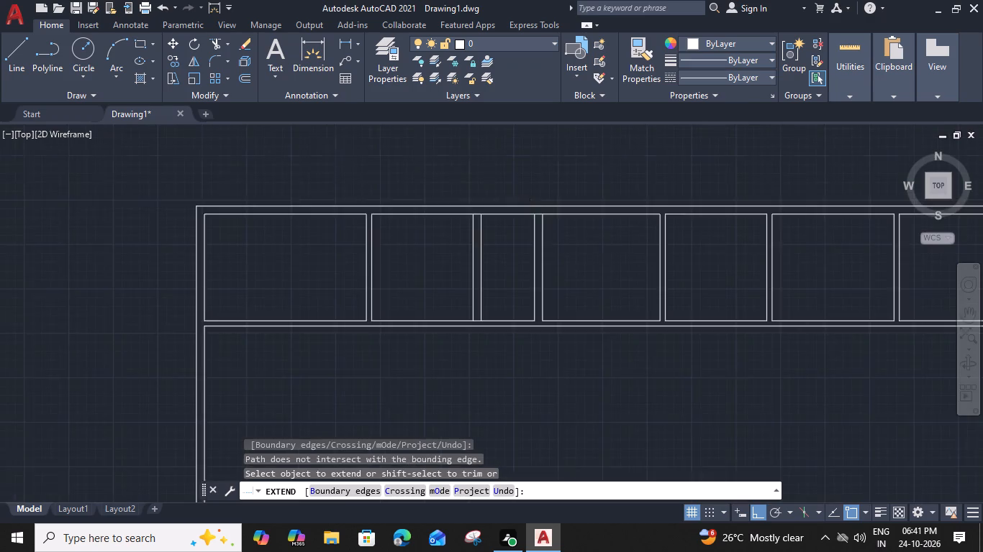
scroll(517, 209, "up", 1)
left_click(568, 219, "shift")
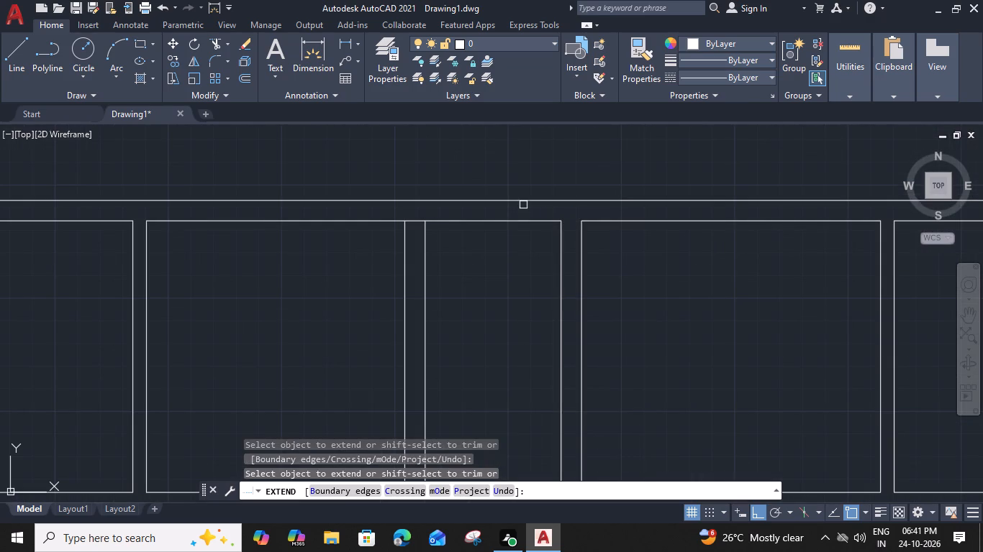
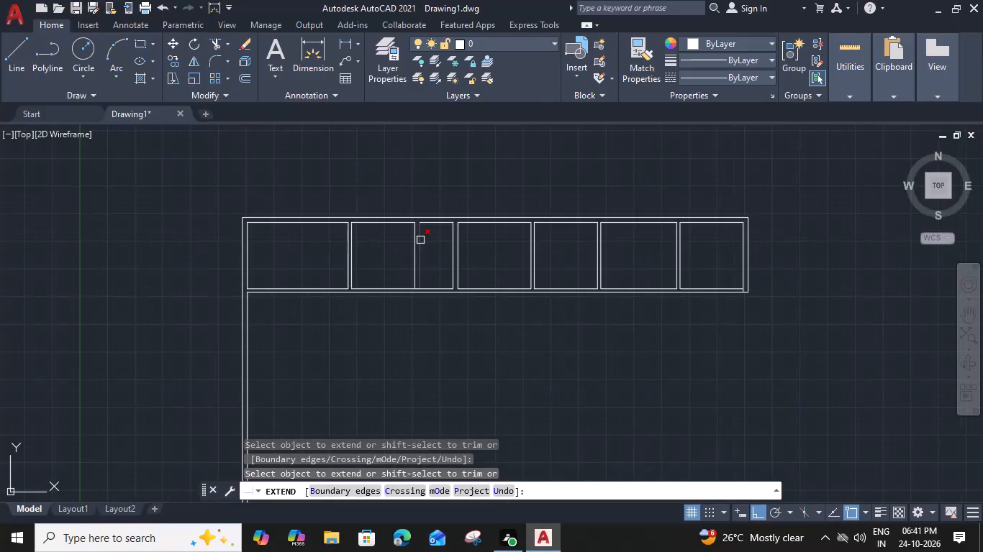
Extend the narrow room's side lines to the outer wall lines and trim the lower wall's inner line inside its adjoining partitions.
left_click(420, 239)
left_click(453, 241)
scroll(423, 296, "up", 3)
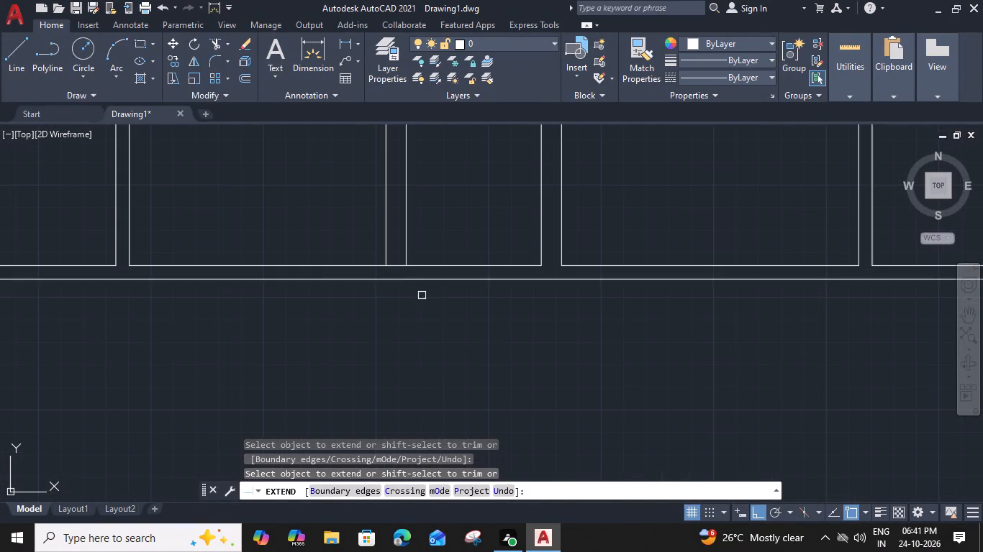
left_click(394, 267, "shift")
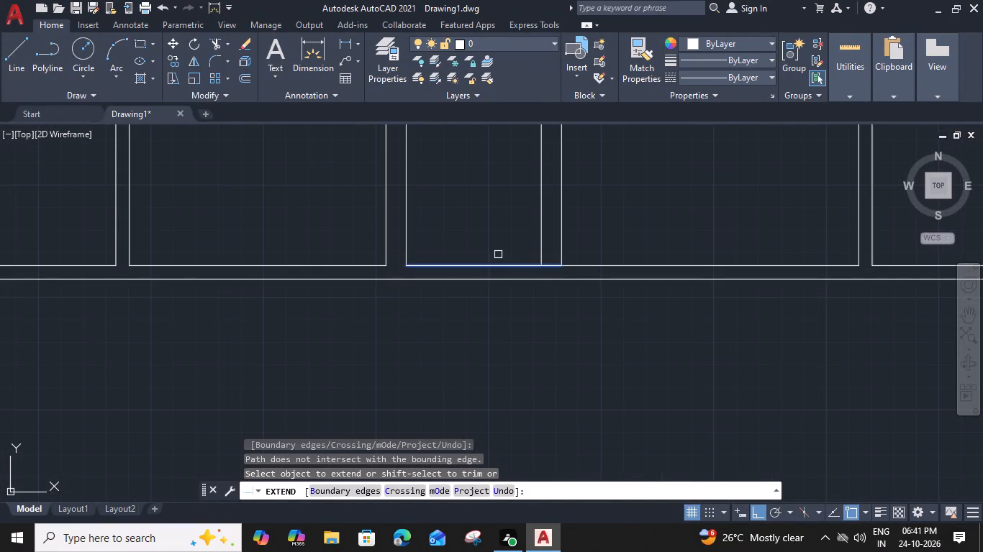
left_click(543, 233)
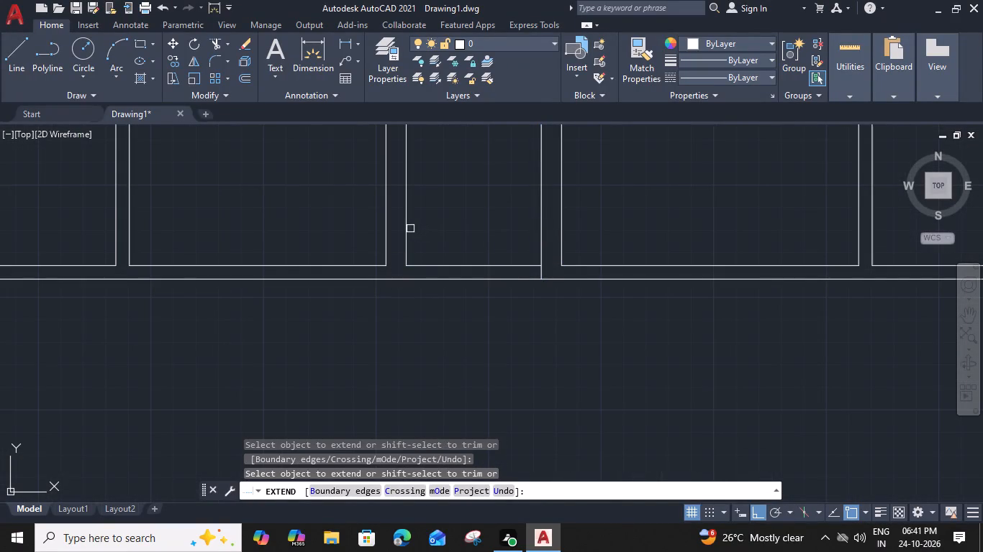
left_click(409, 235)
scroll(408, 236, "down", 3)
middle_click_drag(358, 298, 406, 318)
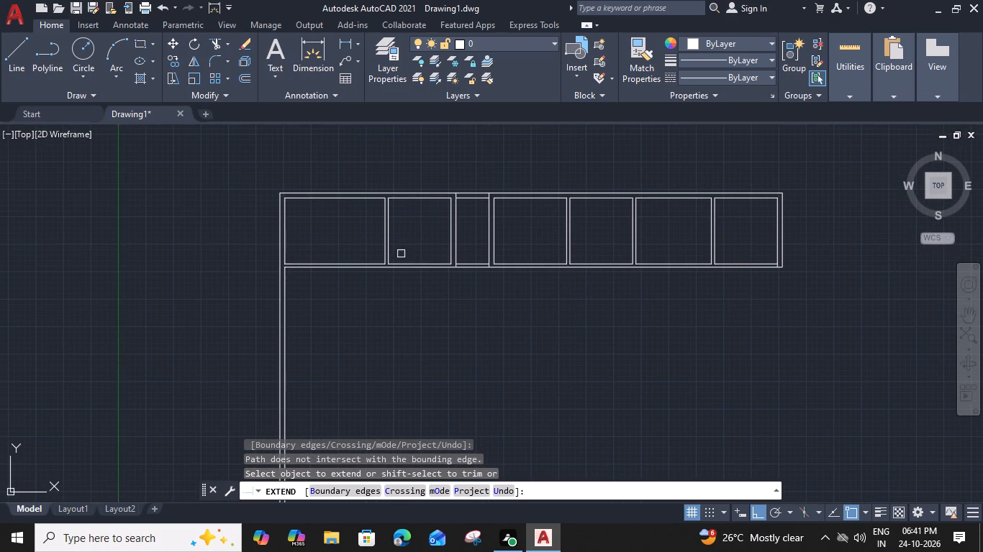
key("Escape")
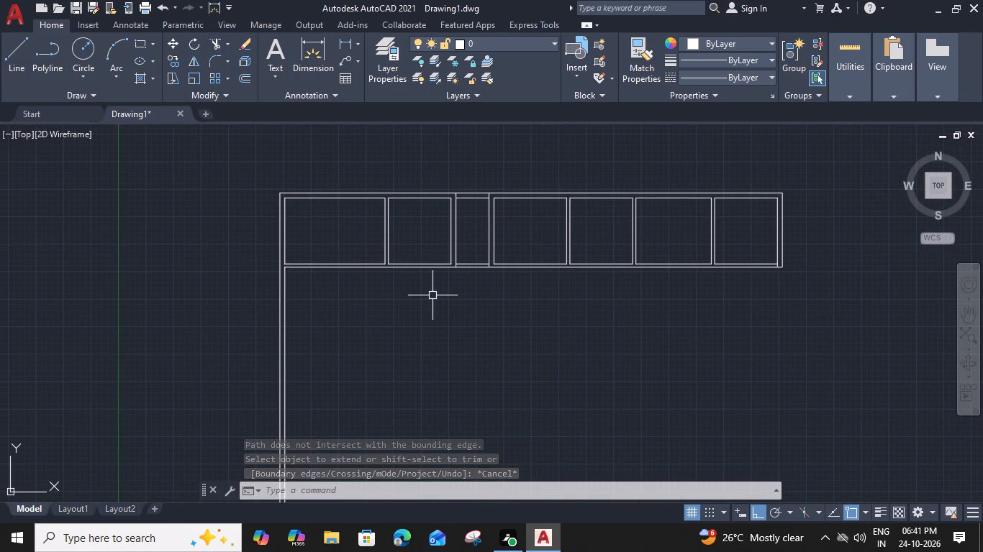
Offset the left outer wall's inner line 22' inward, below the top row of rooms.
middle_click_drag(435, 294, 463, 286)
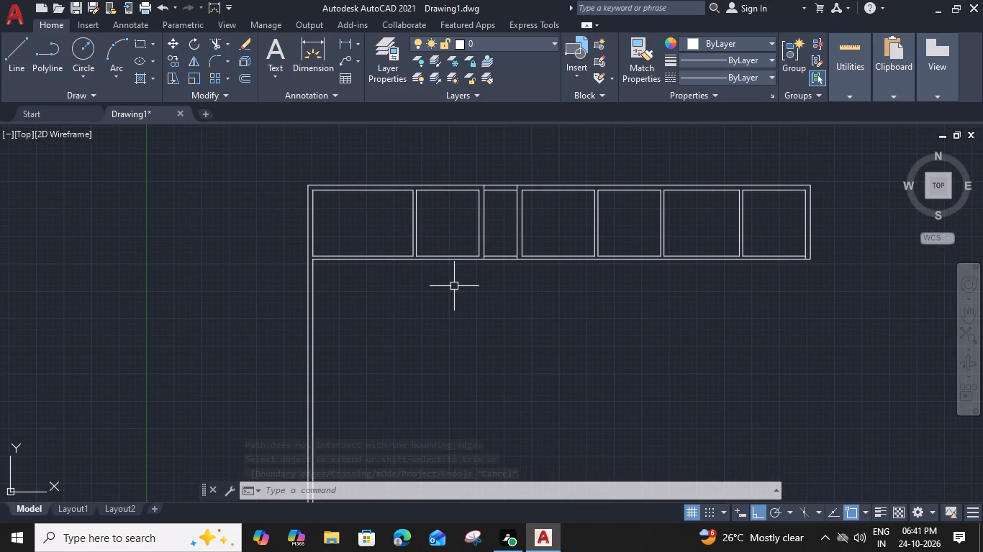
scroll(307, 286, "up", 1)
left_click(319, 287)
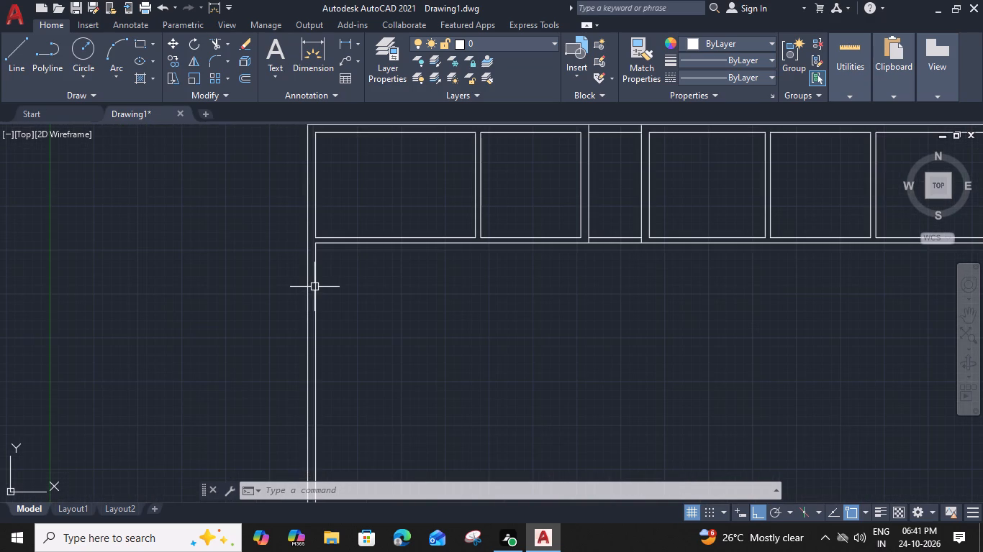
type("o")
key("space")
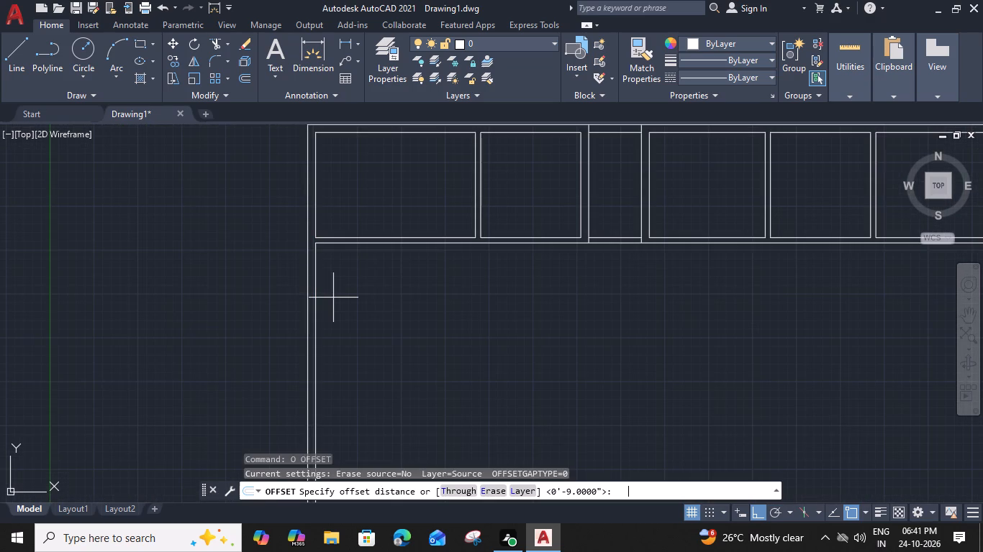
type("22")
key("apostrophe")
key("space")
left_click(479, 292)
key("space")
Offset the new vertical line 6" away from the left wall to form a partition.
middle_click_drag(496, 305, 426, 259)
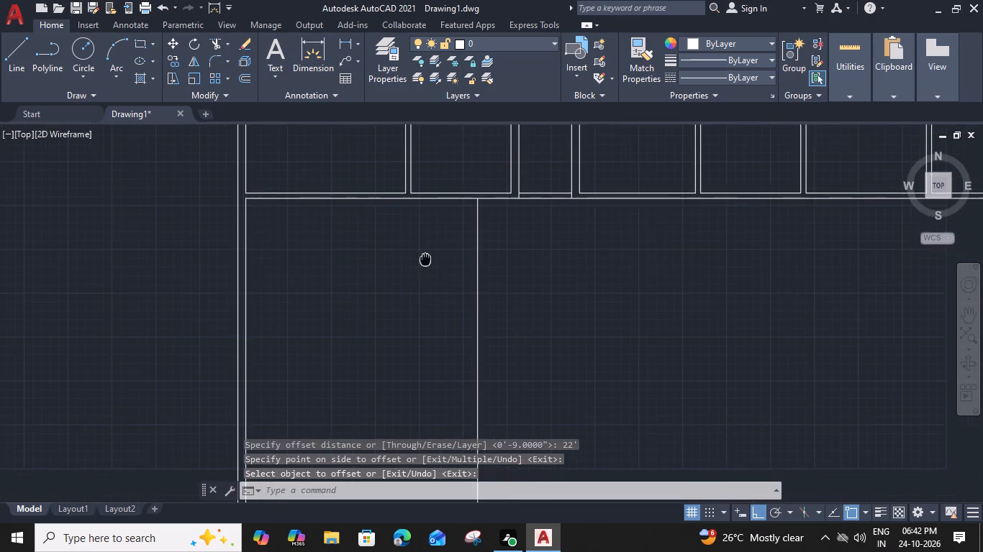
left_click(476, 266)
type("o")
key("space")
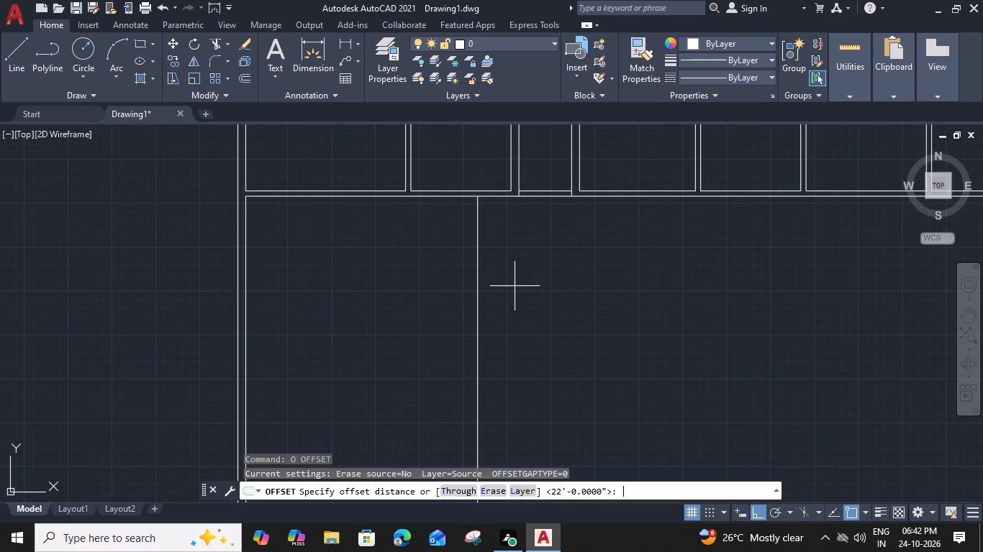
key("6")
key("shift+quotedbl")
key("Return")
left_click(538, 294)
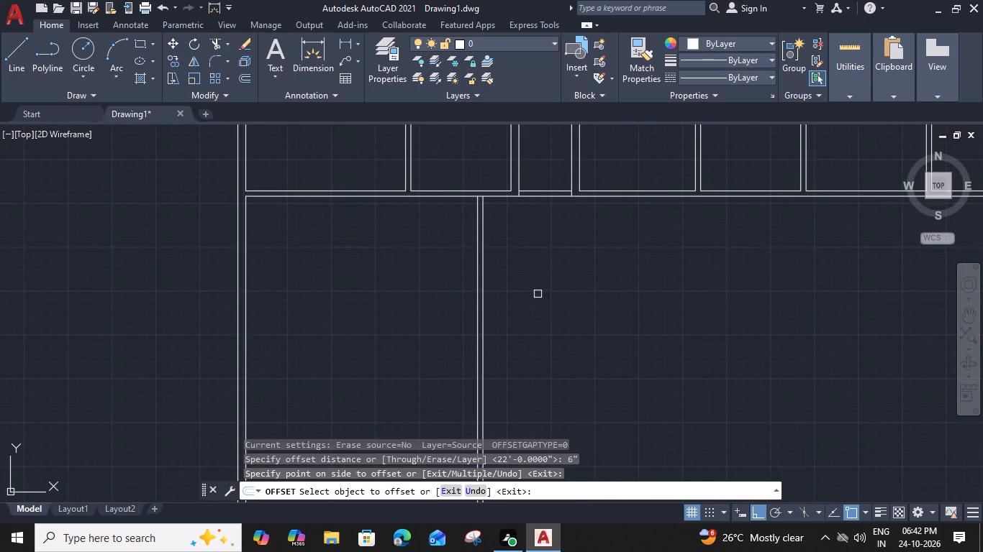
key("space")
Trim the top row's lower wall line between the two lines of the new 6" partition.
type("tr")
key("space")
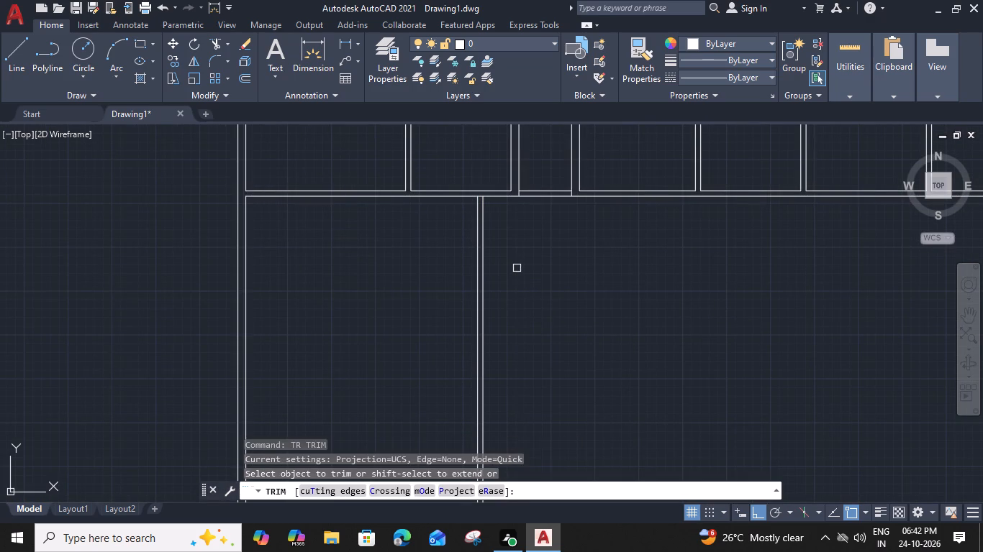
scroll(466, 165, "up", 2)
left_click(499, 242)
key("space")
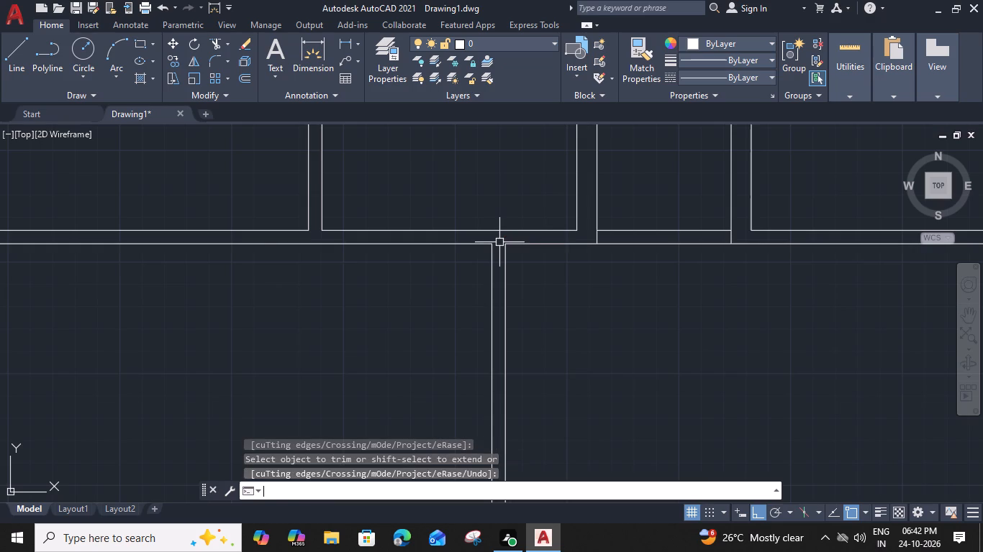
Offset the wall line along the top of the new left room 17'9" downward.
scroll(499, 242, "down", 2)
left_click(411, 245)
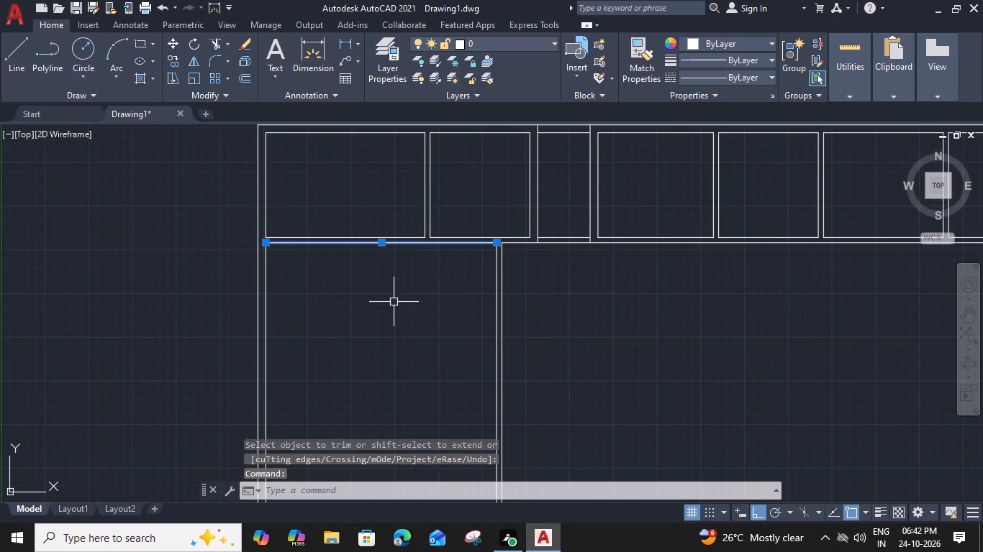
key("o")
key("space")
type("17'9\"")
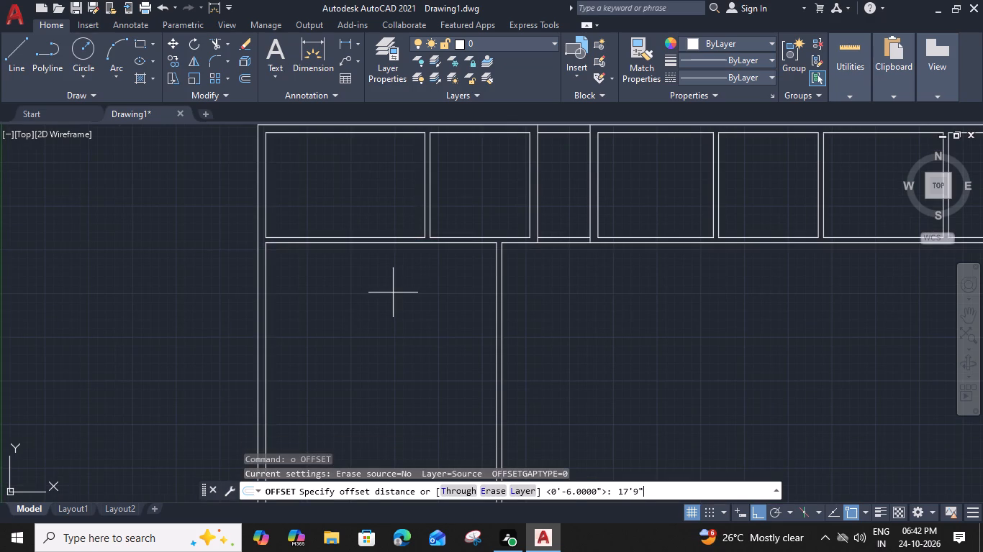
key("Return")
left_click(401, 325)
middle_click_drag(397, 315, 400, 222)
key("space")
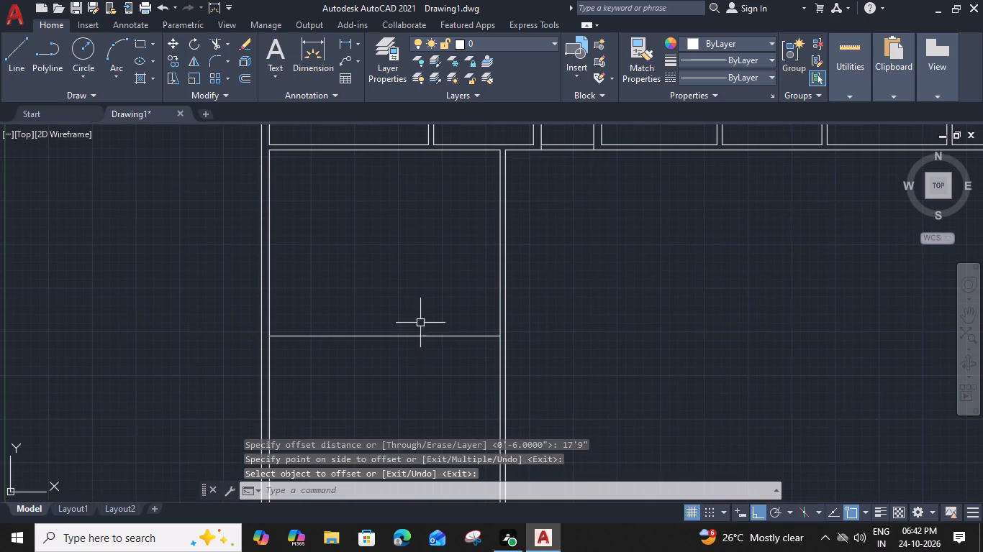
Offset the left room's new bottom line 6" downward to form a horizontal partition.
left_click(427, 335)
type("o")
key("space")
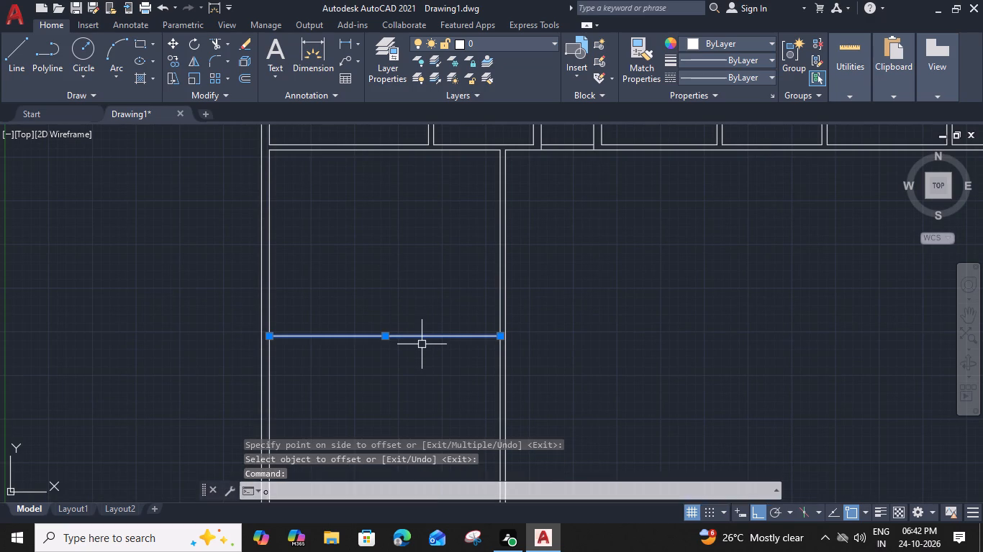
key("6")
key("shift+quotedbl")
key("Return")
left_click(416, 364)
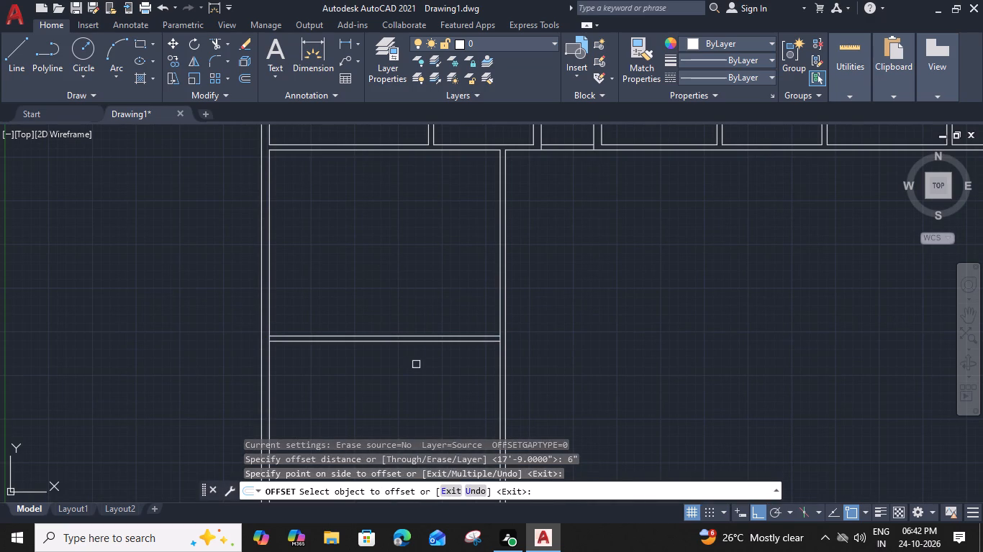
key("space")
Measure the width and height of the room enclosed by the left wall and the new partitions.
middle_click_drag(416, 349, 424, 237)
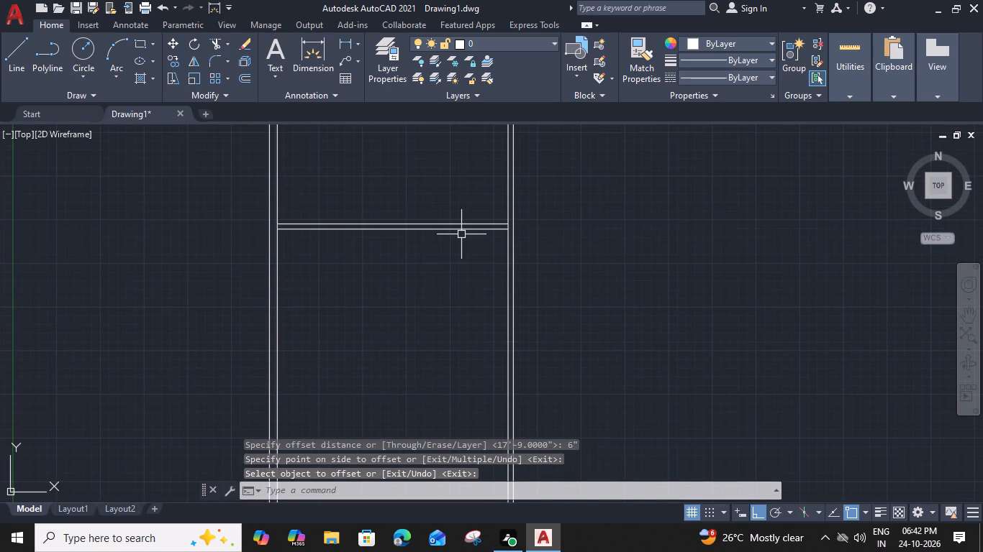
middle_click_drag(473, 234, 387, 326)
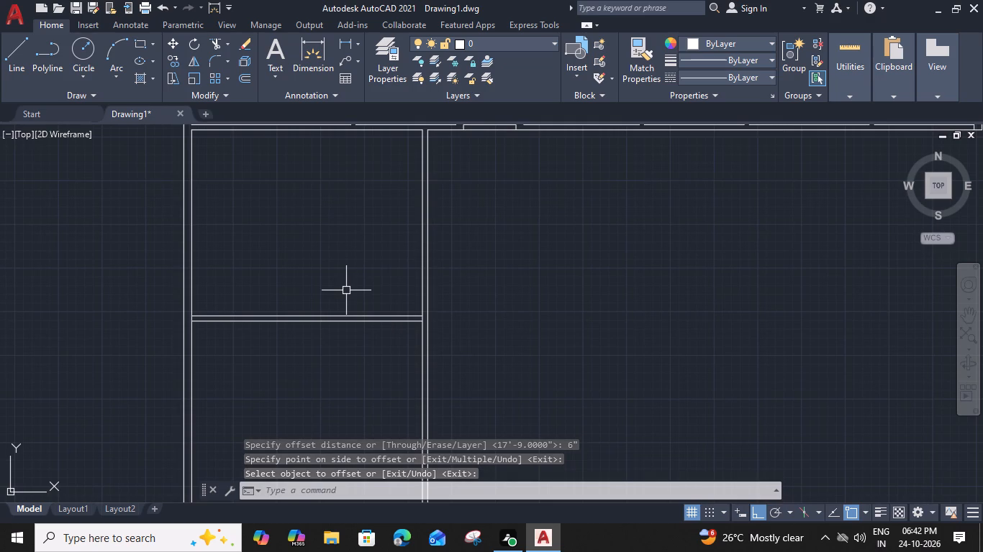
key("comma")
key("BackSpace")
key("m")
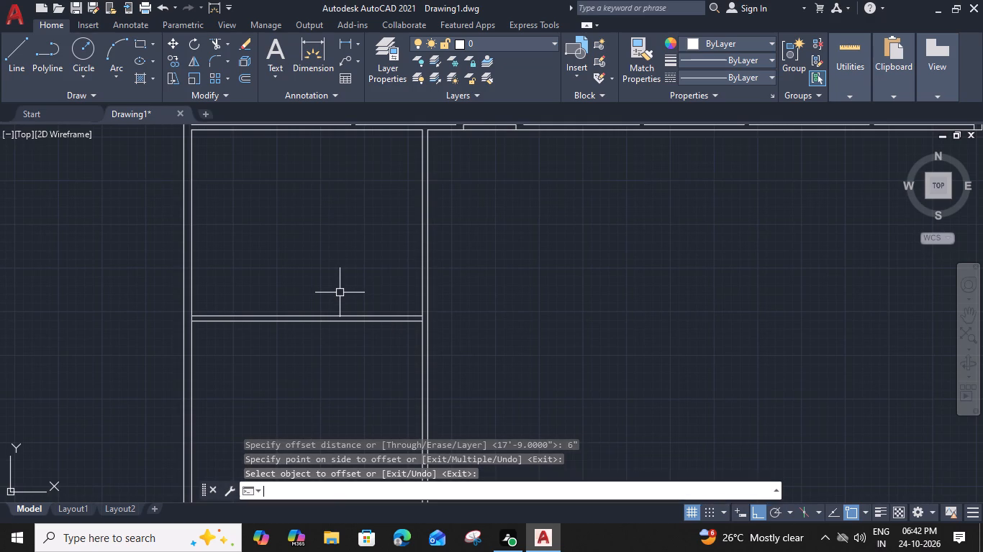
key("e")
type("a")
key("space")
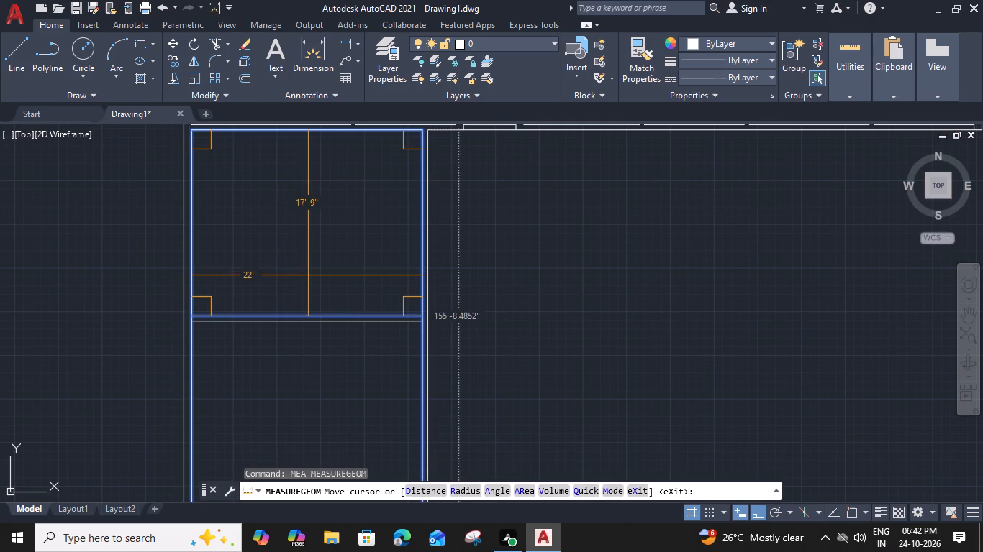
key("Escape")
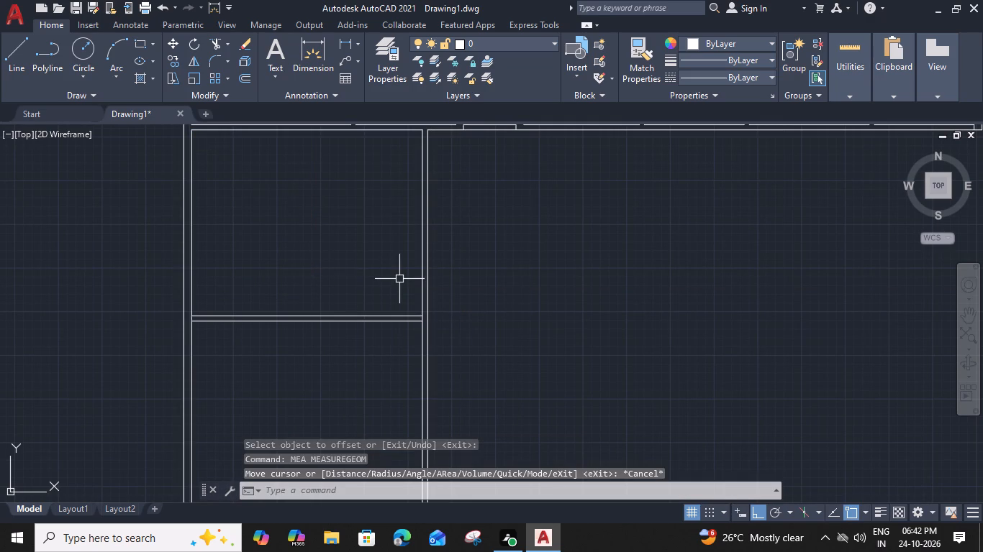
Offset the right line of the first vertical partition 20' to the right for the second room.
middle_click_drag(458, 280, 385, 288)
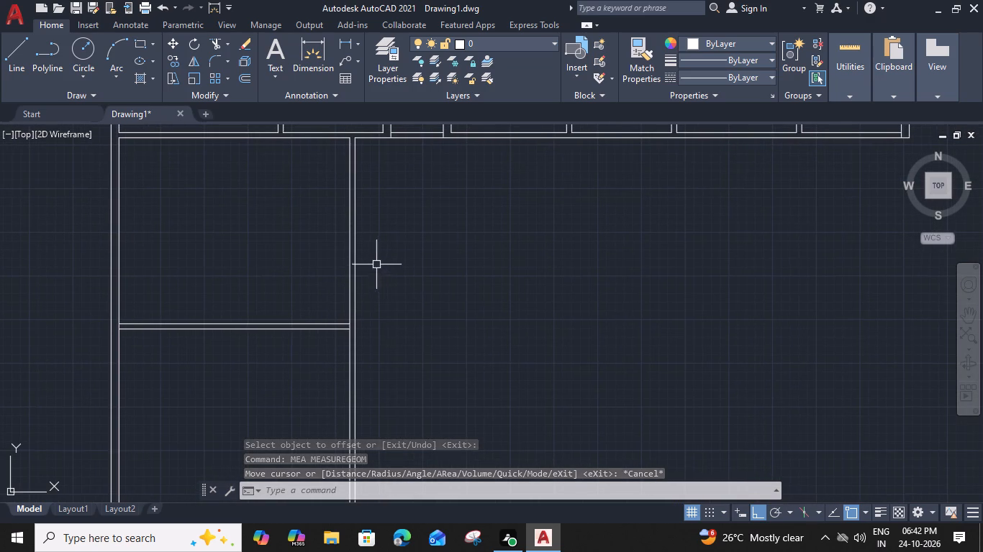
left_click(354, 252)
type("o")
key("space")
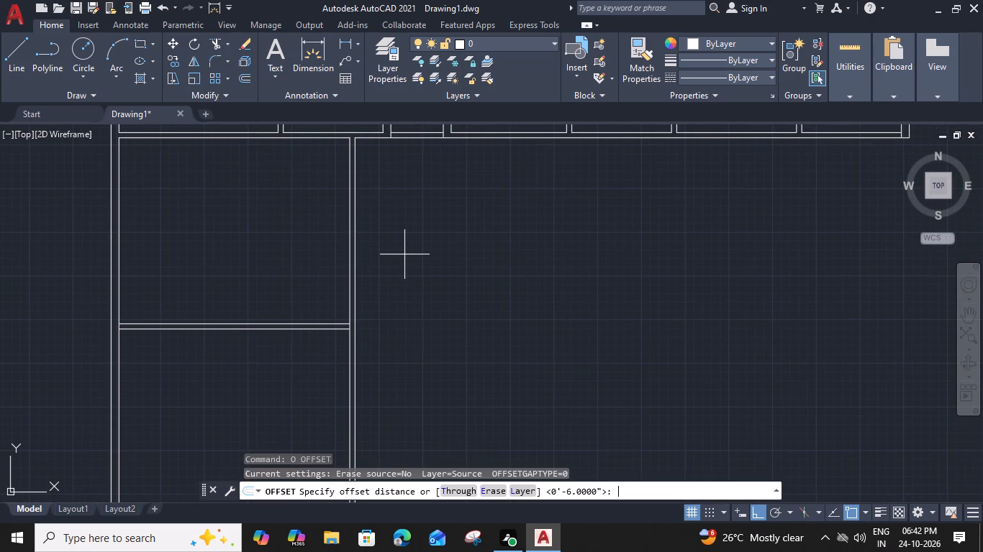
type("20'")
key("space")
left_click(480, 259)
key("space")
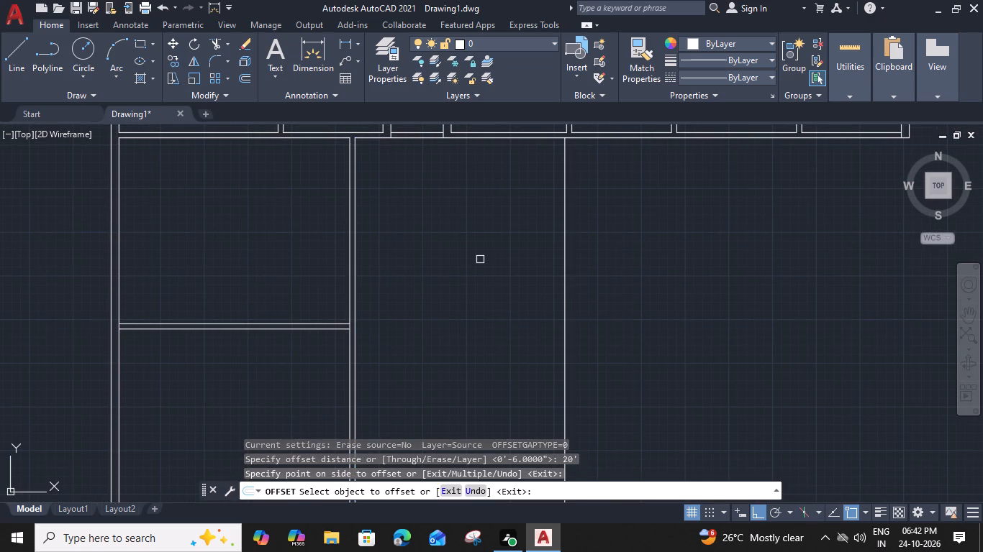
Offset the second room's new right-hand line 6" to the right to form another vertical partition.
left_click(565, 273)
key("o")
key("space")
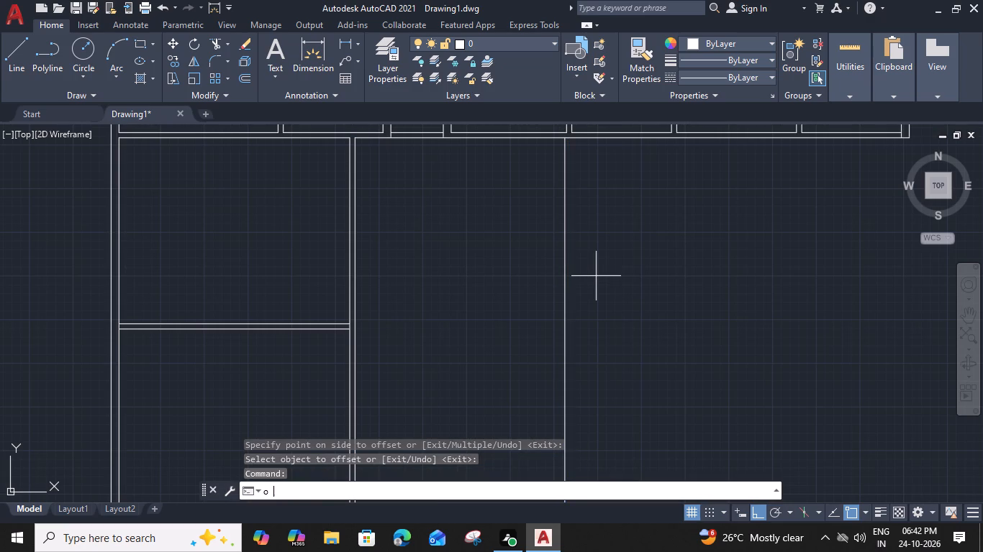
key("6")
key("shift+quotedbl")
key("Return")
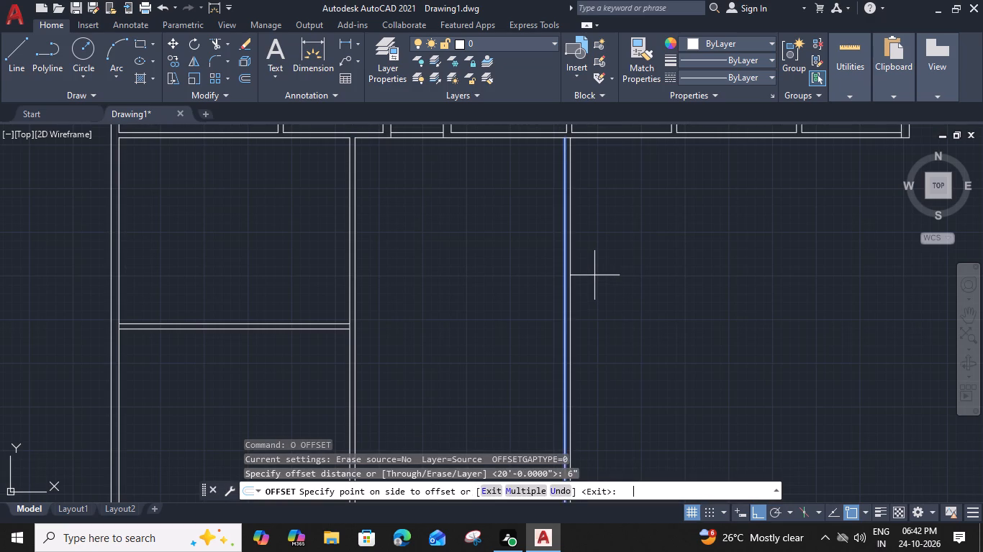
left_click(614, 278)
key("Escape")
Extend both lines of the horizontal partition across the second room to the far line of the second vertical partition.
type("ex")
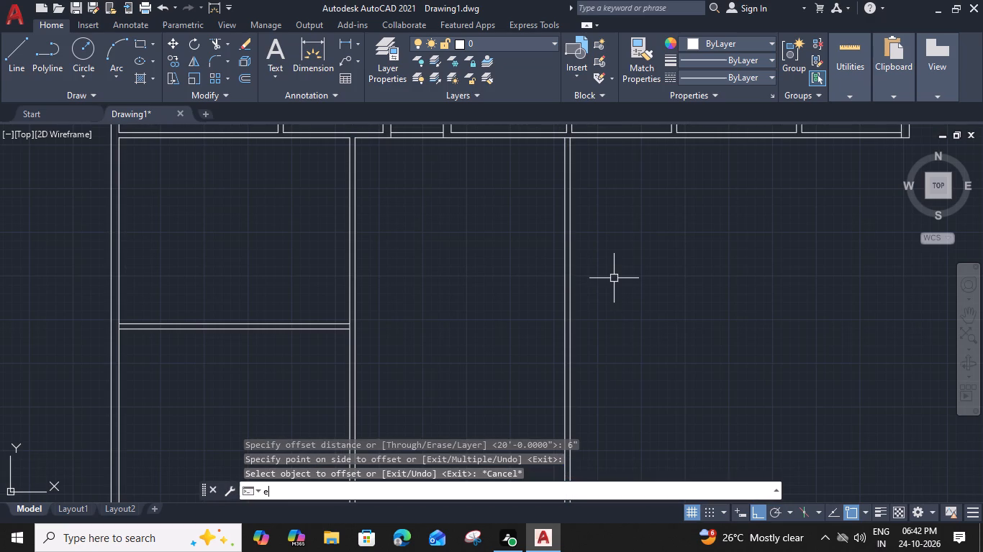
key("space")
left_click(250, 369)
left_click(322, 295)
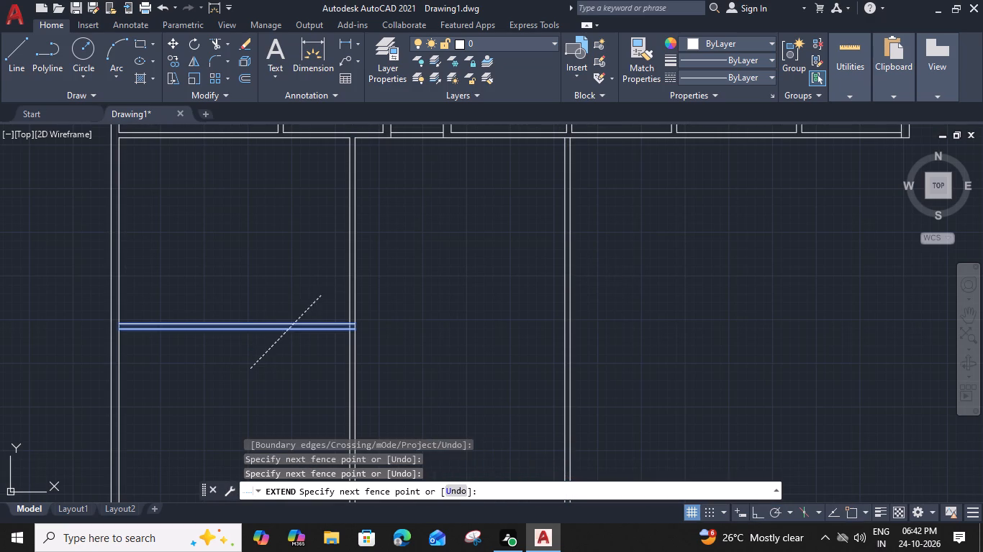
left_click_drag(286, 370, 291, 359)
left_click(327, 291)
left_click_drag(389, 386, 401, 358)
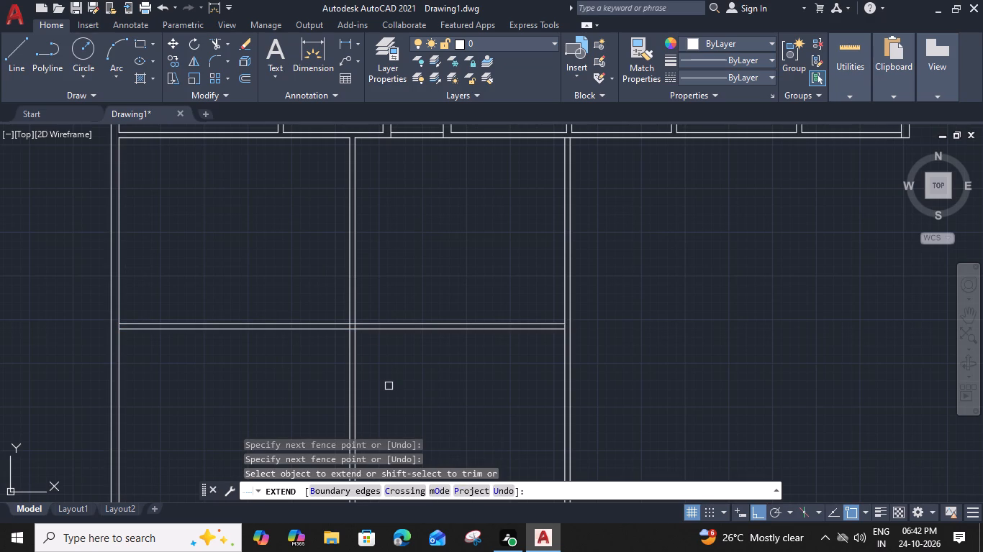
left_click(486, 284)
Trim off the lines of both vertical partitions below the horizontal partition.
left_click(299, 355, "shift")
left_click(628, 367, "shift")
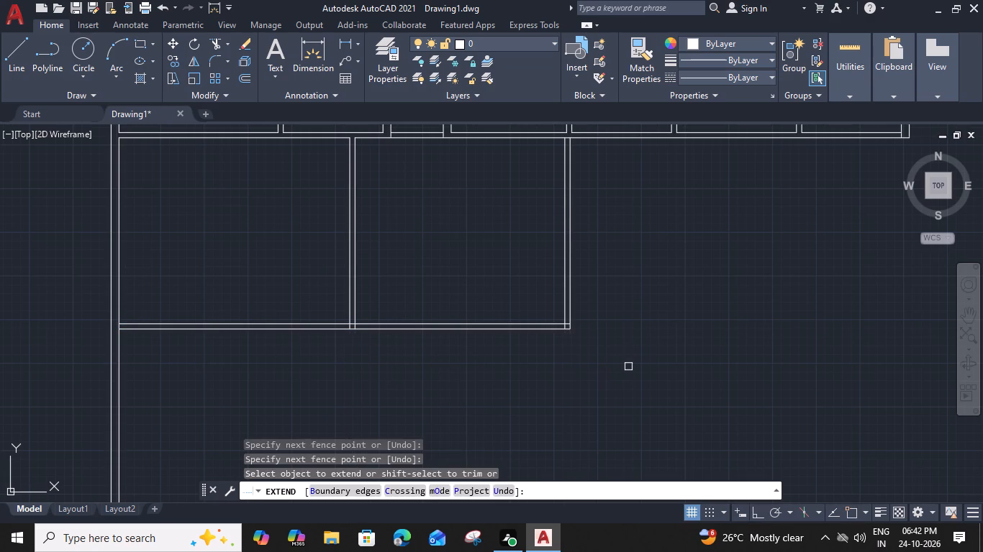
Trim the overlapping lines where the first vertical partition meets the horizontal partition, leaving an open T-junction.
scroll(338, 331, "up", 2)
left_click(366, 321, "shift")
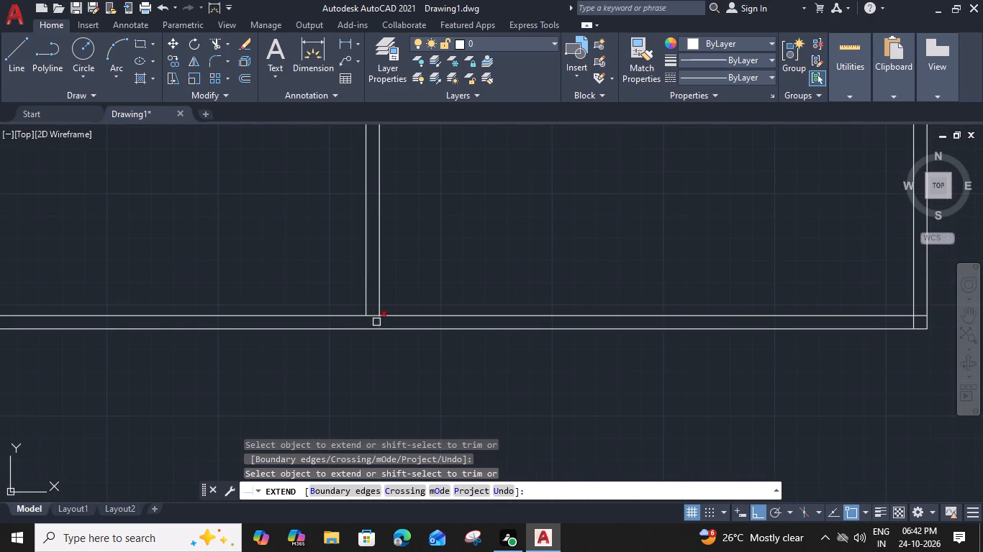
left_click(371, 314, "shift")
left_click(379, 321, "shift")
Trim the overlapping line ends at the second room's lower-right corner, leaving a clean 6" wall corner.
scroll(531, 350, "down", 1)
middle_click_drag(531, 351, 219, 304)
scroll(443, 285, "up", 3, "shift")
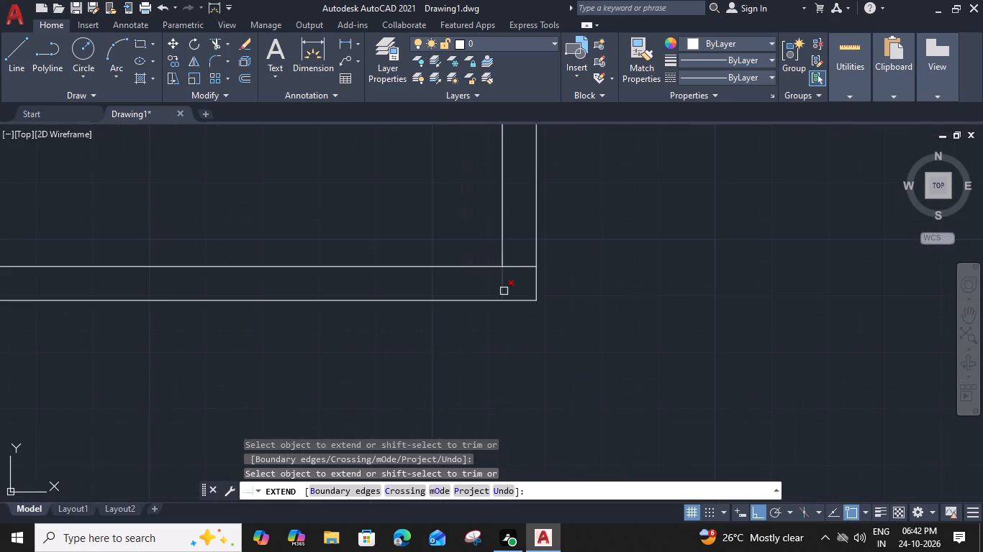
left_click(504, 291, "shift")
left_click(522, 268, "shift")
Trim the wall line crossing the top of the second vertical partition to open its junction with the upper row's wall.
scroll(522, 268, "down", 5)
middle_click_drag(468, 187, 421, 296)
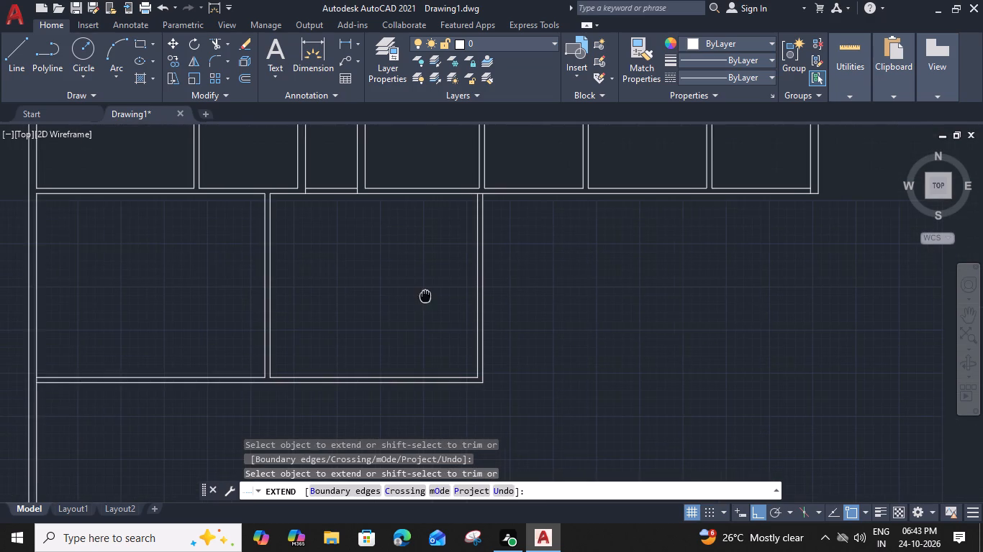
middle_click(420, 296)
scroll(470, 181, "up", 3)
left_click(481, 228, "shift")
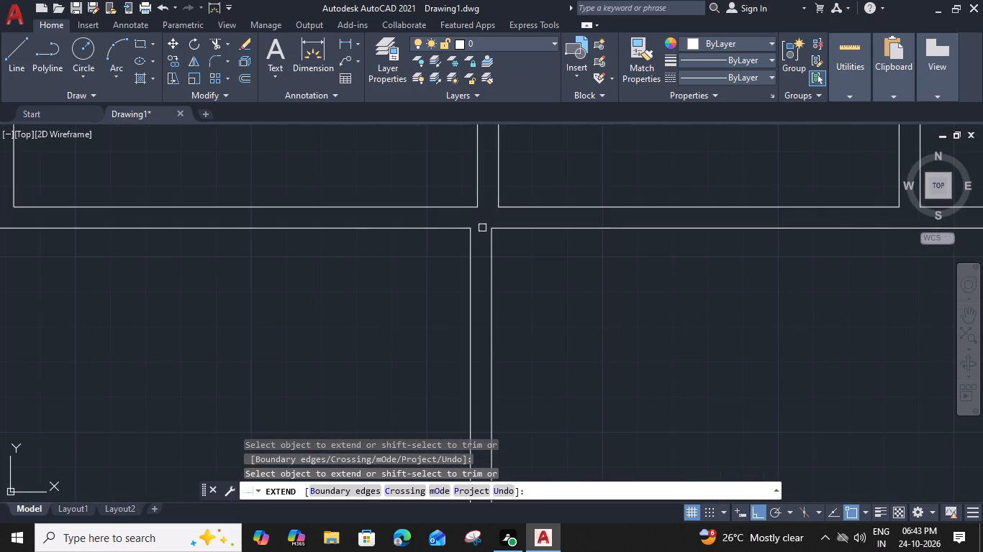
scroll(482, 228, "down", 4)
key("Escape")
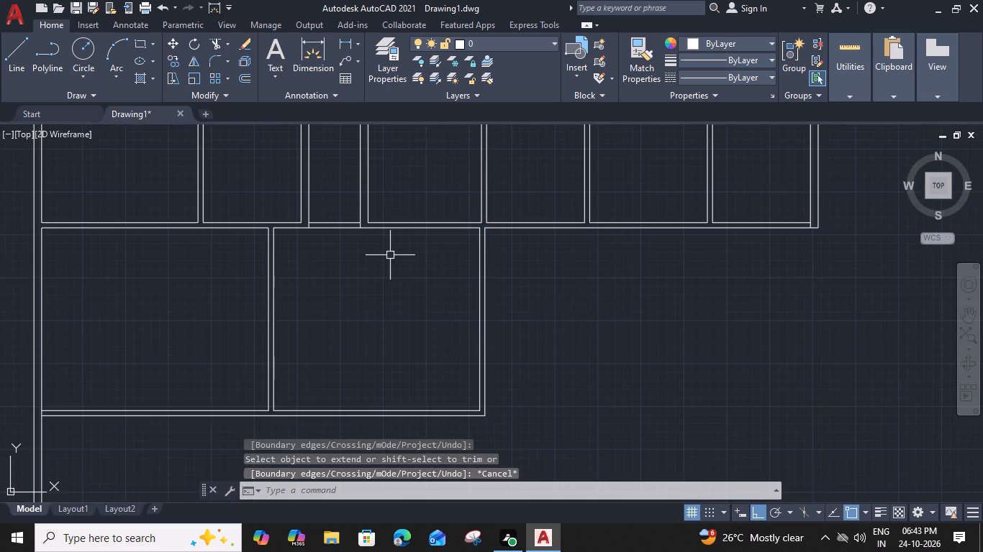
Offset the outer line of the second vertical partition 20'3" to the right to set the third room's width.
middle_click_drag(527, 272, 494, 255)
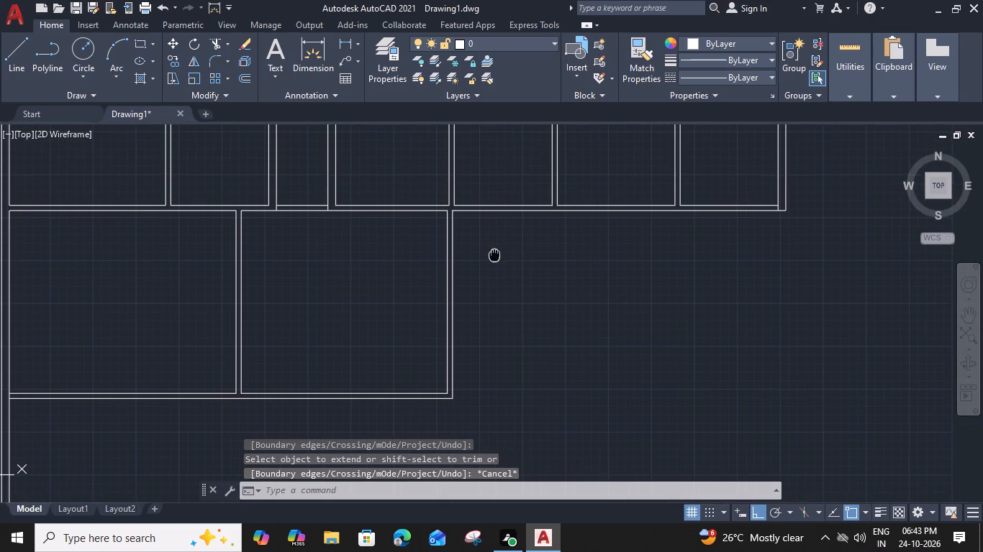
left_click(452, 304)
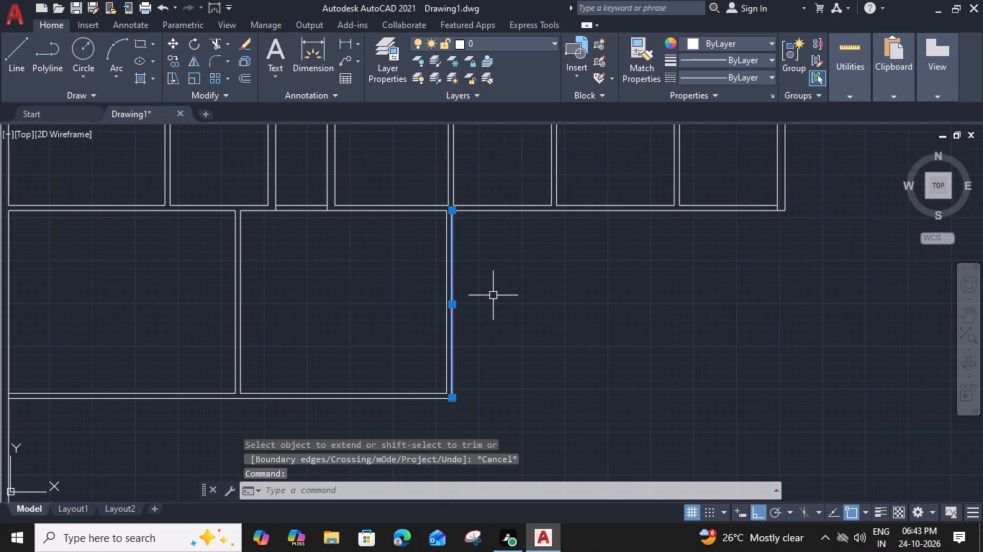
type("o")
key("space")
key("2")
type("0'3\"")
key("Return")
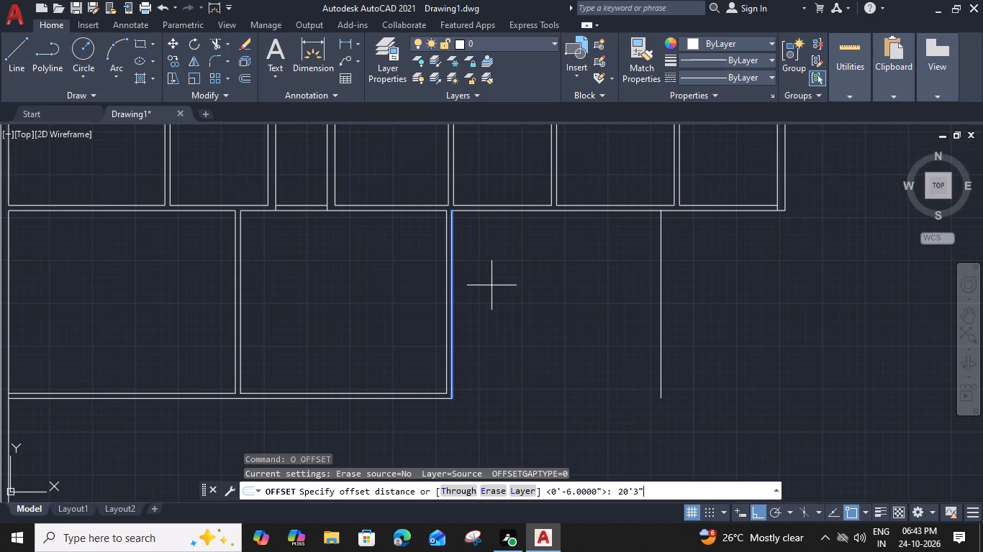
left_click_drag(563, 291, 570, 294)
key("space")
Offset the third room's new right-hand line 9" to the right to form a 9" vertical wall.
middle_click_drag(631, 316, 551, 304)
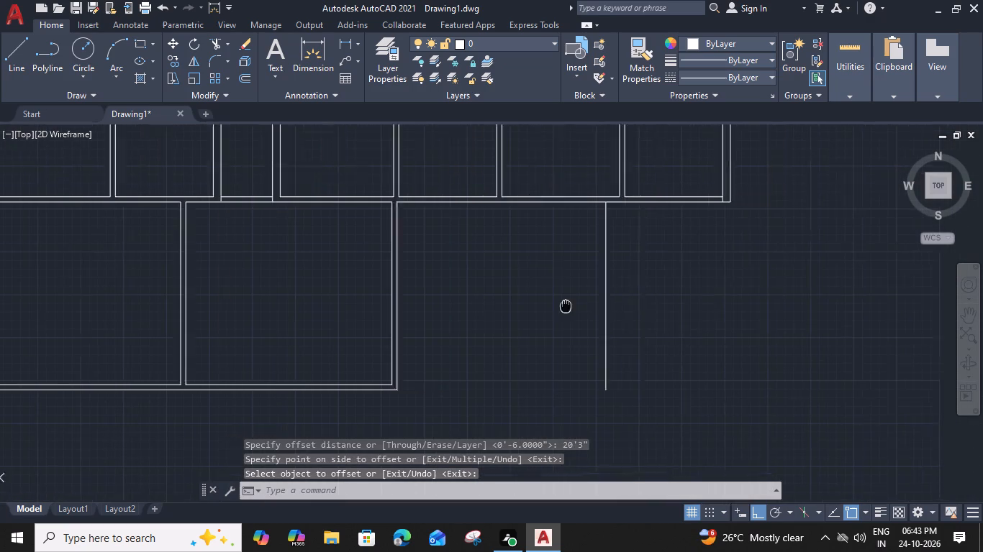
middle_click_drag(551, 304, 543, 303)
left_click(572, 294)
type("o")
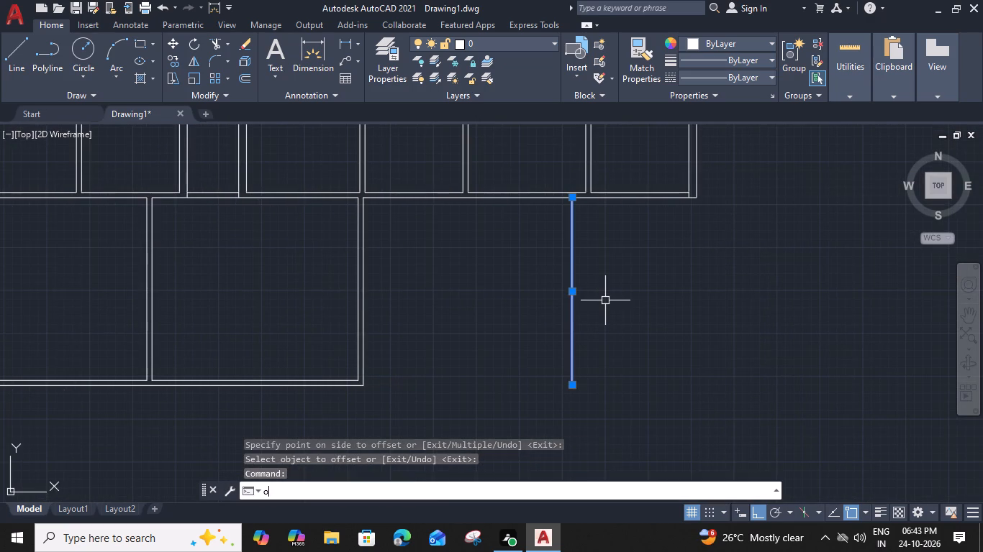
key("space")
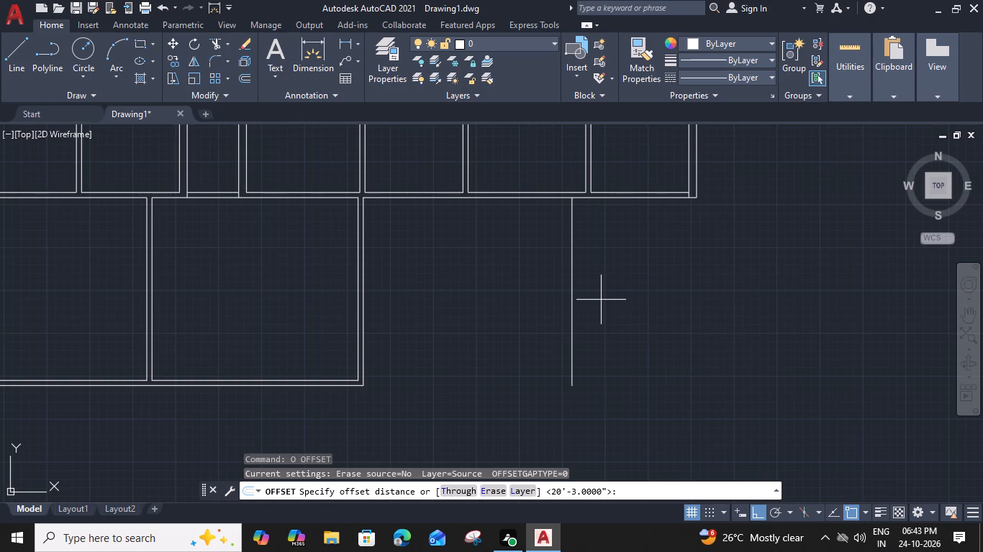
key("9")
key("shift+quotedbl")
key("Return")
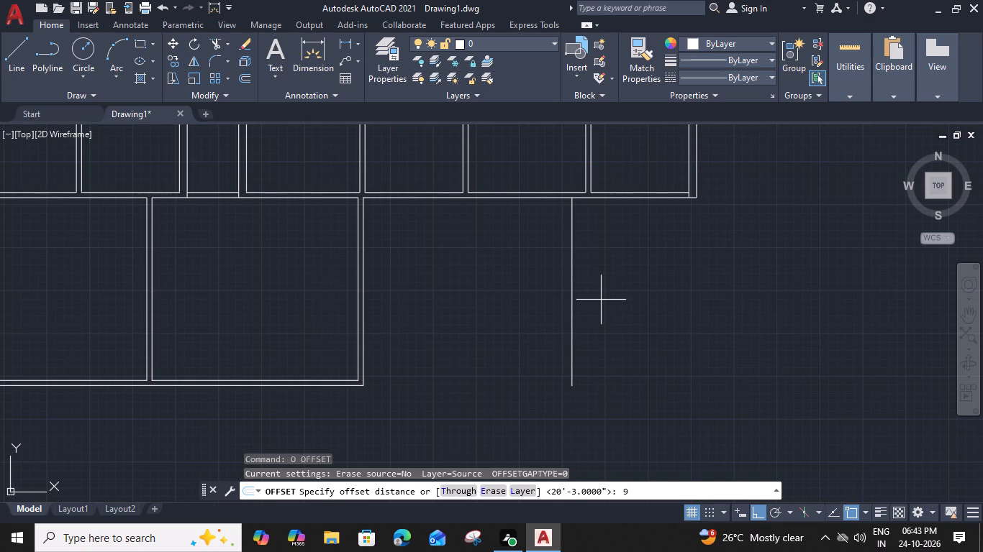
left_click(615, 303)
key("Escape")
Offset the outer line of the 9" vertical wall 7' to the right to set the narrow fourth room's width.
middle_click_drag(594, 260, 556, 241)
left_click(542, 252)
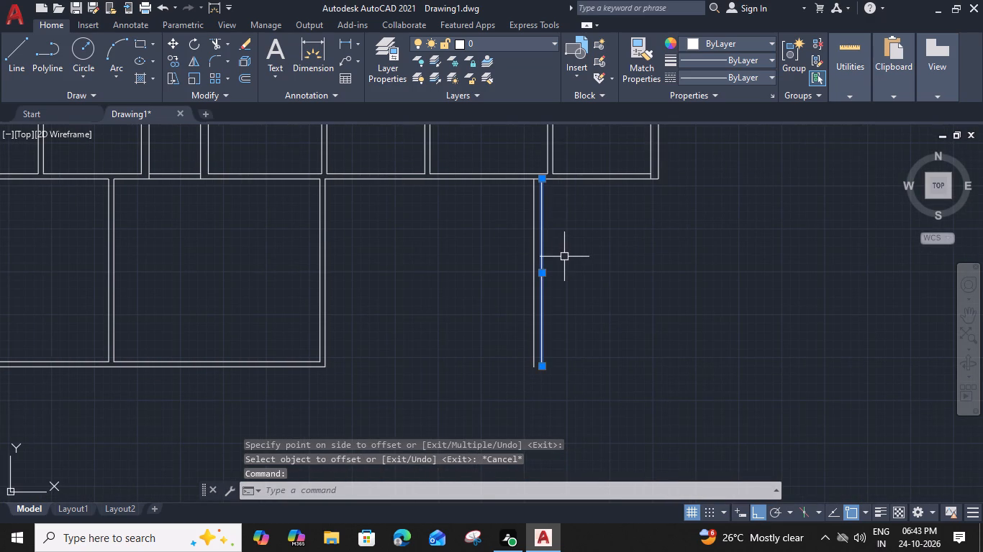
type("o 7")
type("'")
key("space")
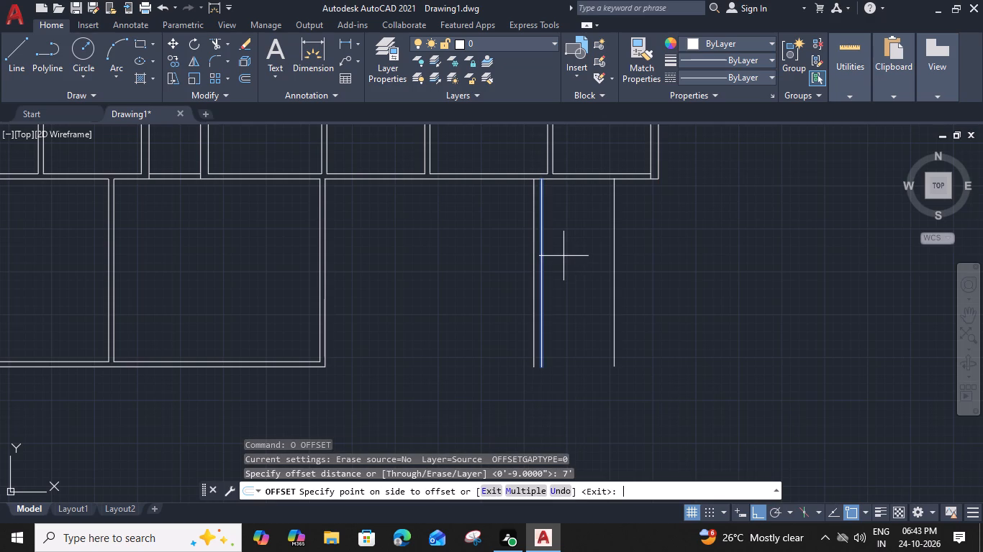
left_click(623, 260)
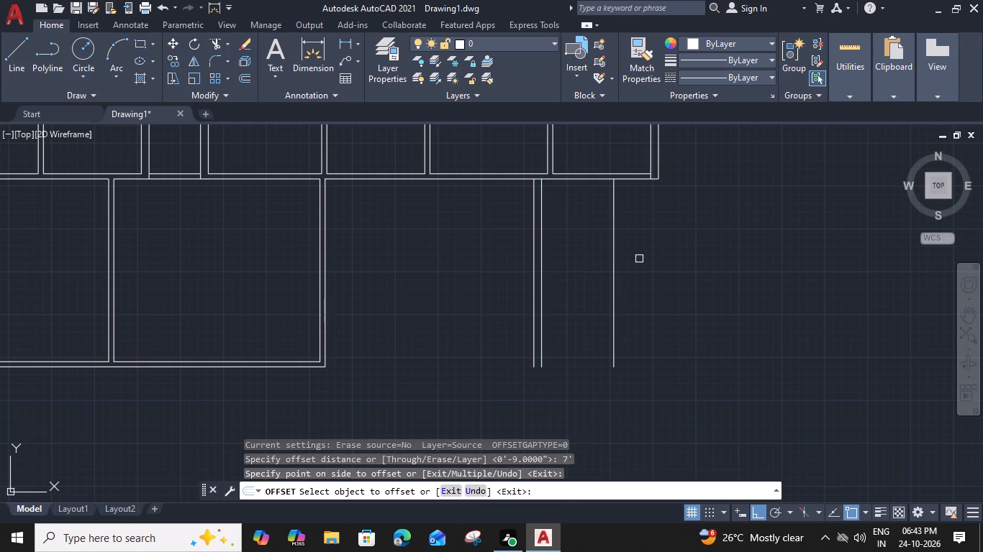
key("Escape")
Offset the narrow room's new right-hand line 6" to the right to form its end partition.
left_click(611, 253)
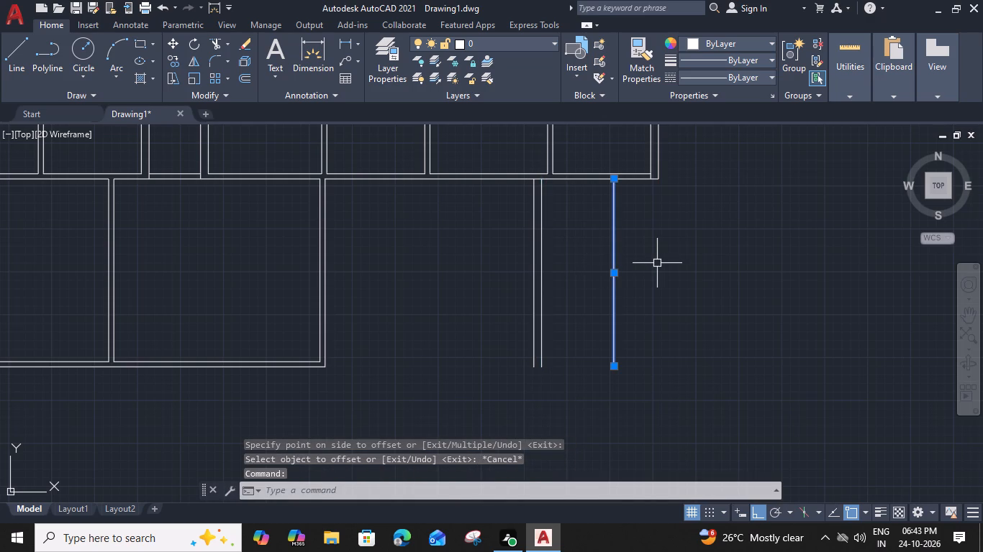
type("o")
key("space")
type("6\"")
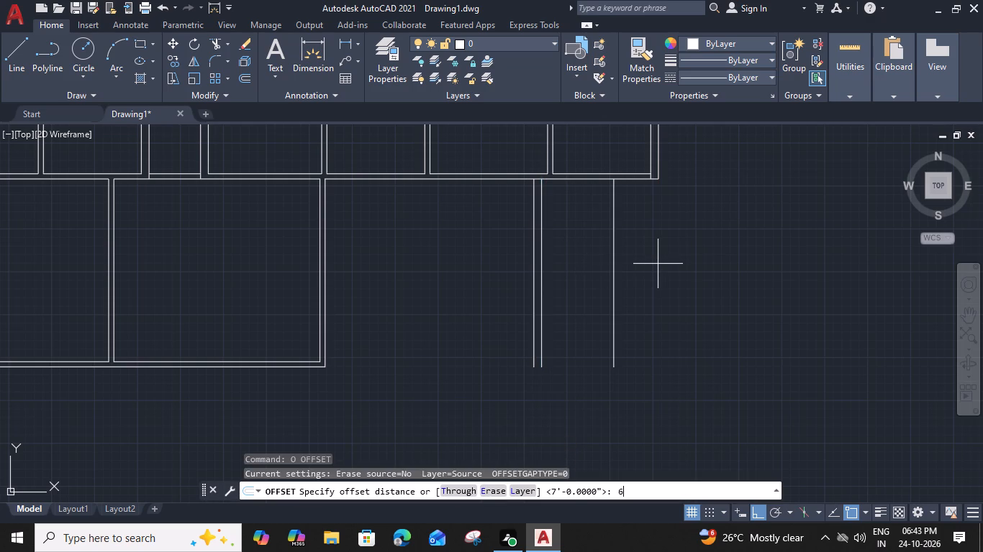
key("Return")
left_click(667, 266)
key("Escape")
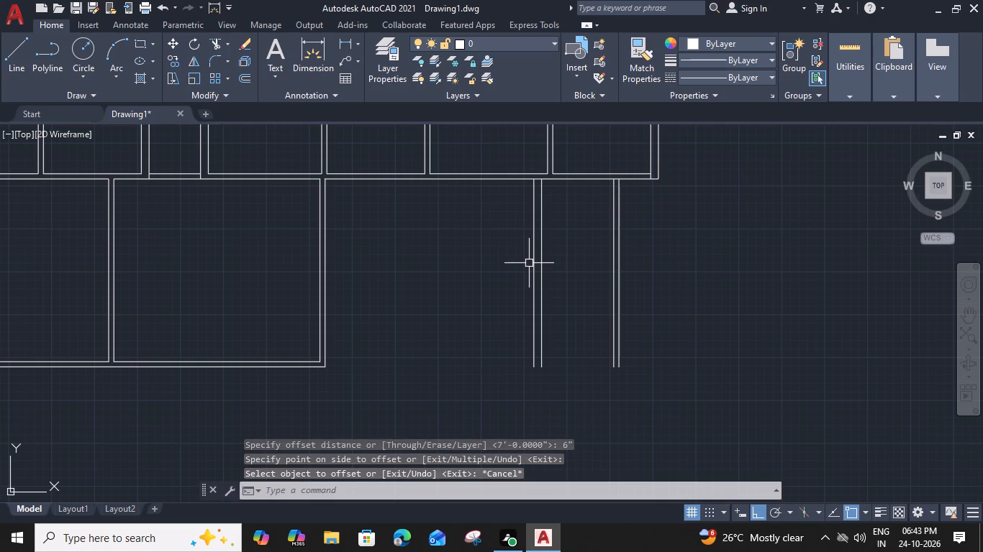
Extend both lines of the horizontal partition across the third room and the narrow fourth room to the end partition.
key("e")
type("x")
key("space")
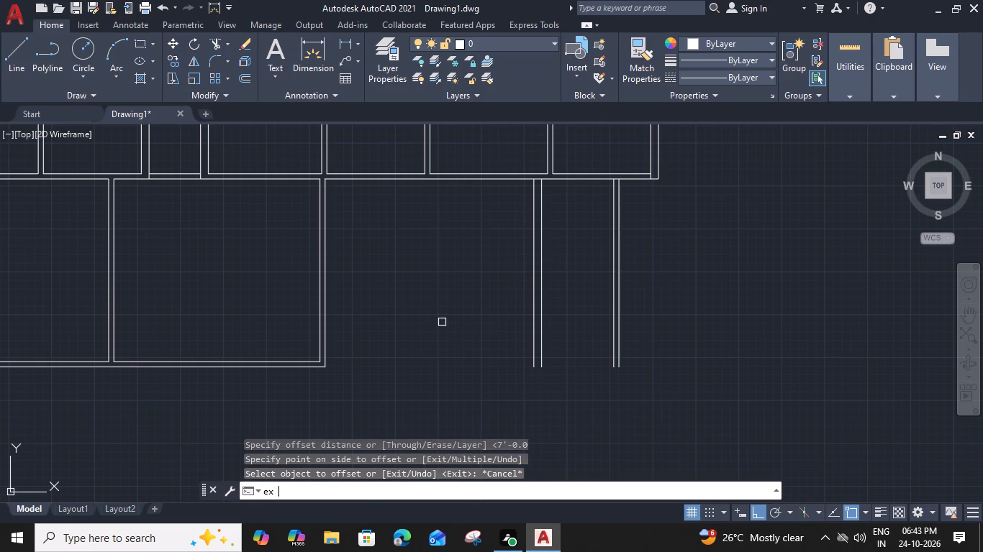
left_click(299, 364)
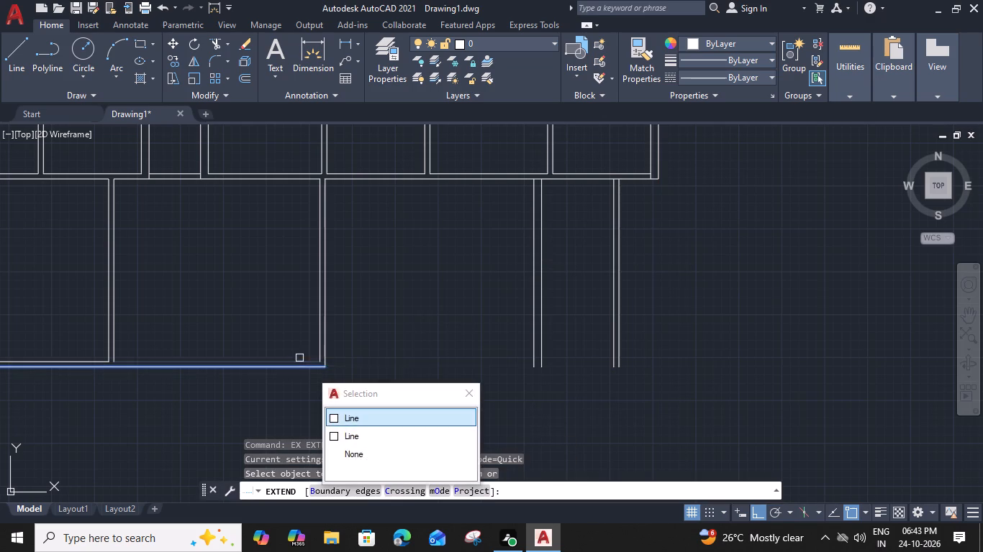
left_click(301, 358)
left_click(307, 372)
left_click(305, 350)
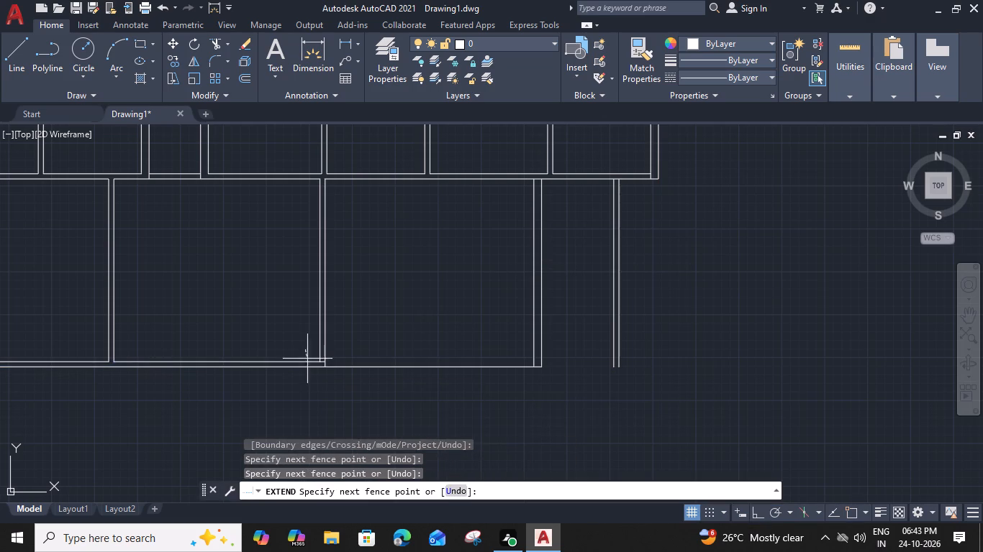
left_click(322, 377)
left_click(502, 357)
left_click(532, 391)
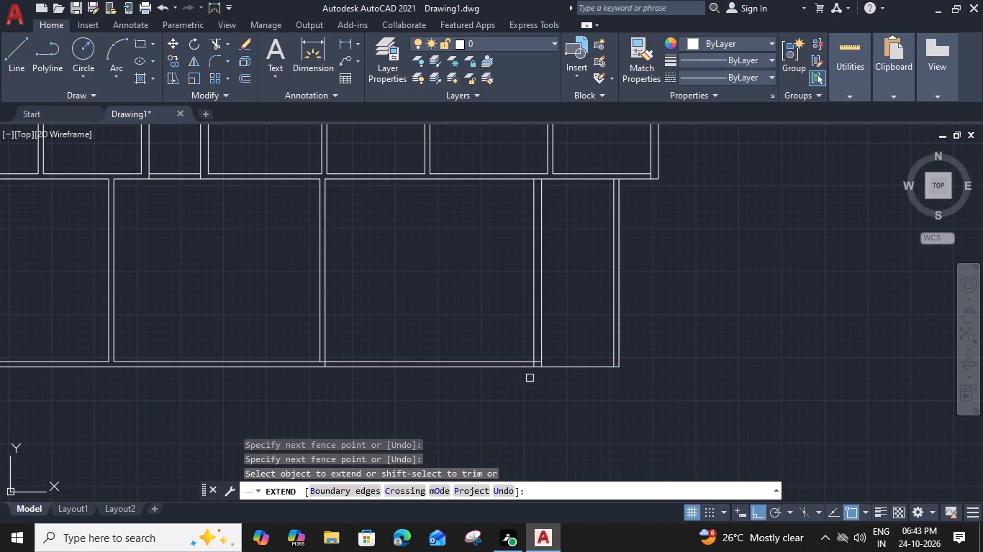
left_click(518, 351)
left_click(530, 386)
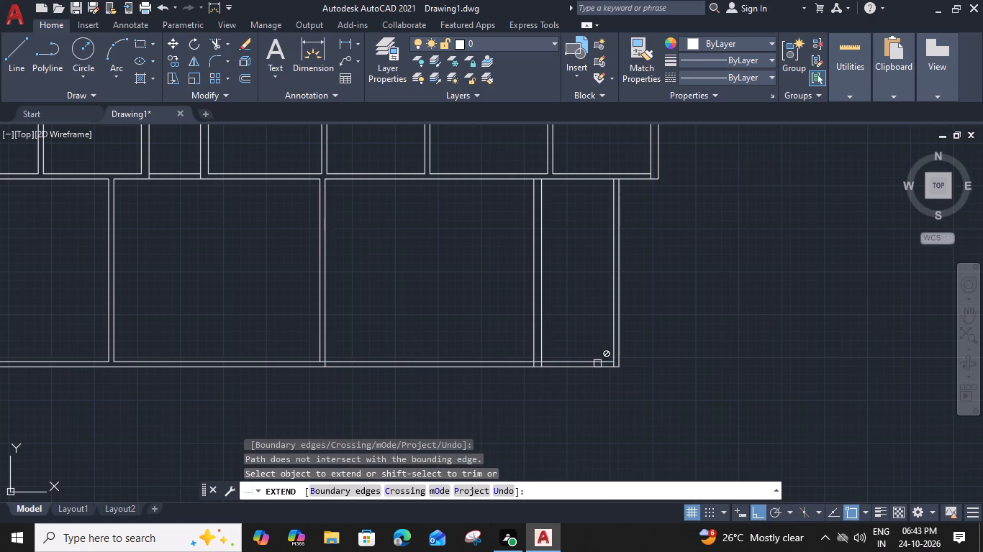
Trim the overlapping lines where the 9" wall, the end partition and the second vertical partition meet the horizontal partition.
scroll(539, 364, "up", 3)
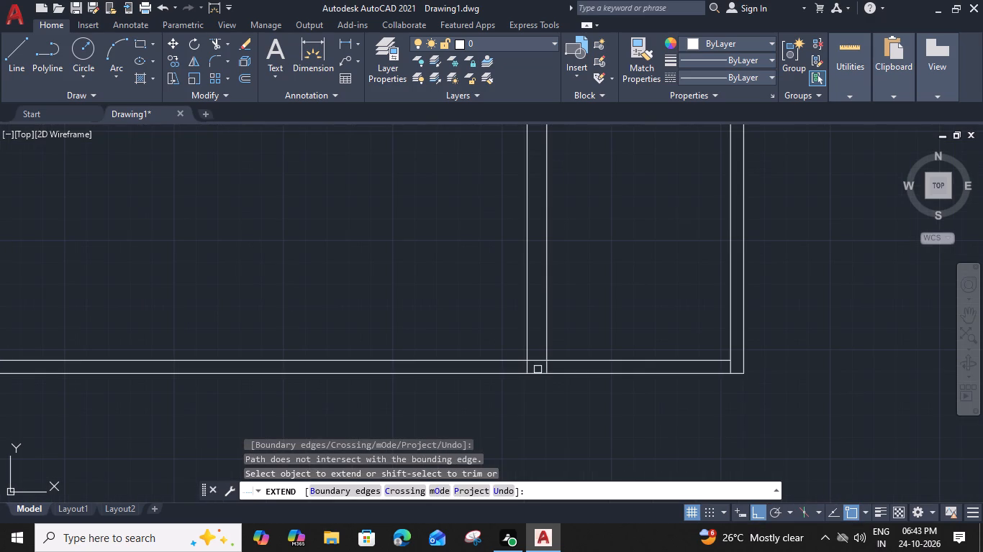
left_click(547, 367, "shift")
left_click(525, 367, "shift")
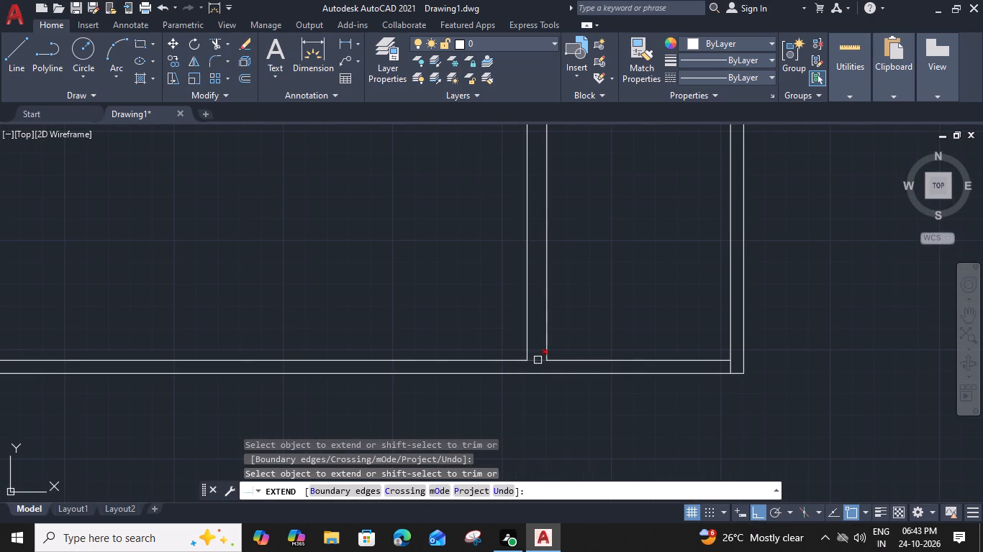
left_click(538, 360, "shift")
left_click(733, 366, "shift")
scroll(730, 364, "down", 2)
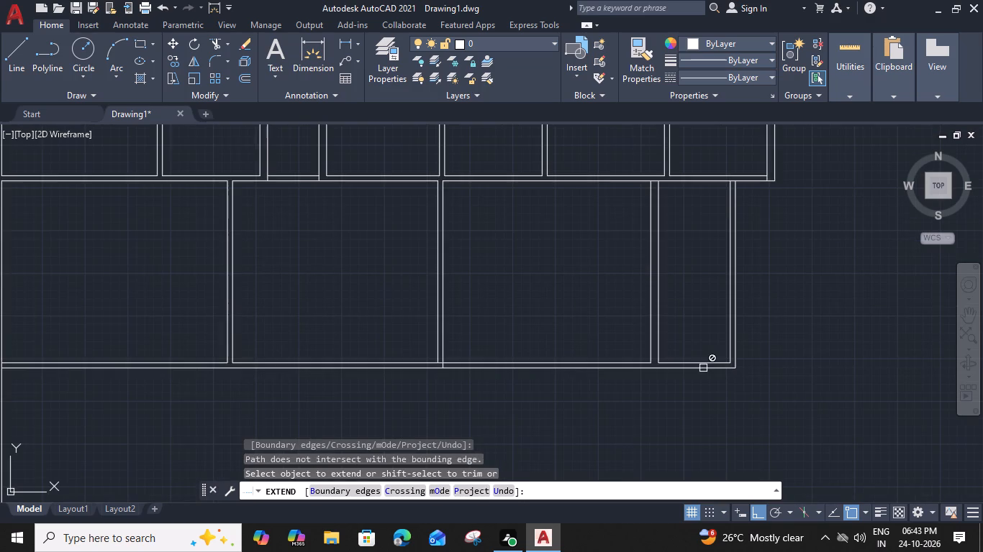
scroll(440, 362, "up", 5)
left_click(448, 353, "shift")
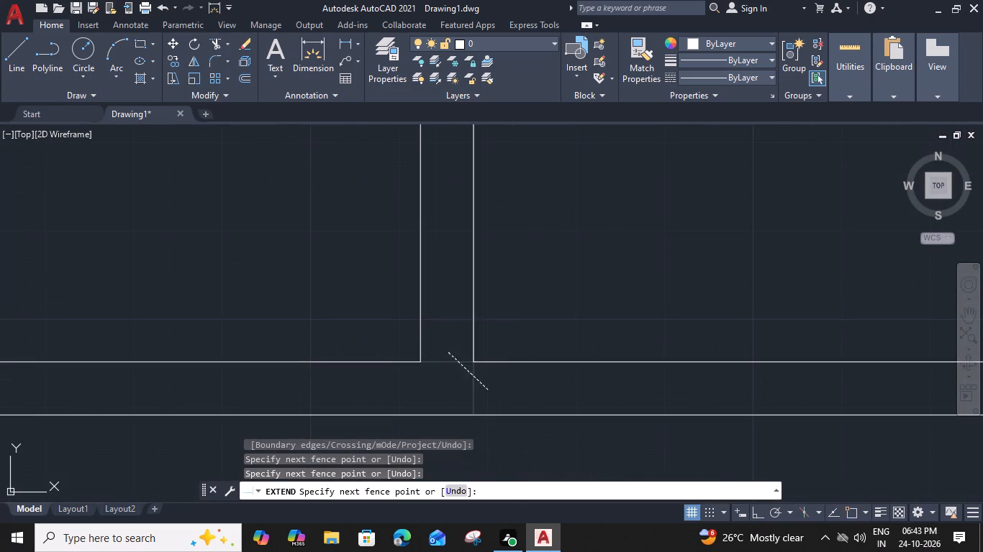
left_click(488, 390, "shift")
scroll(486, 382, "down", 4)
key("Escape")
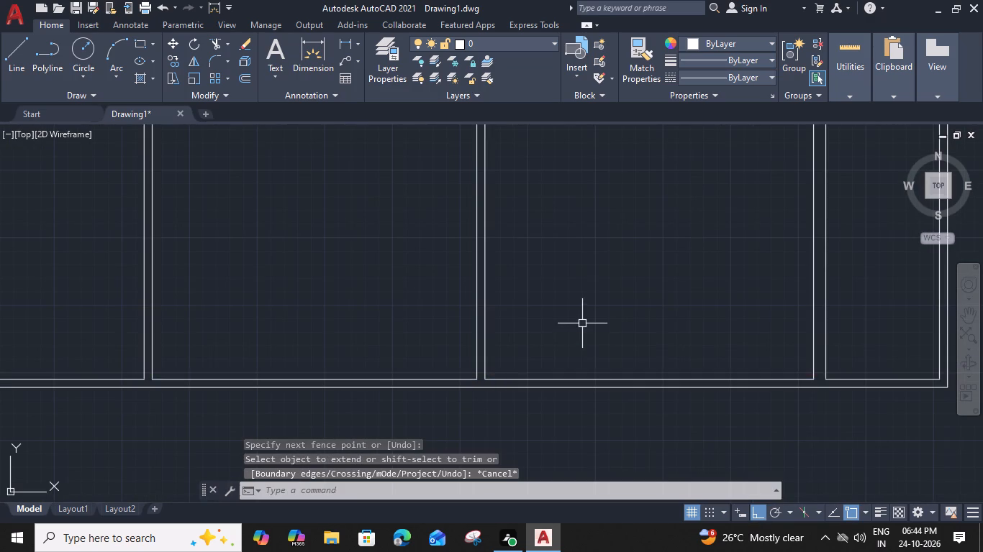
Offset the lower line of the second row's horizontal partition 15'6" downward to set the third row's depth.
scroll(588, 308, "down", 2)
middle_click_drag(579, 307, 454, 318)
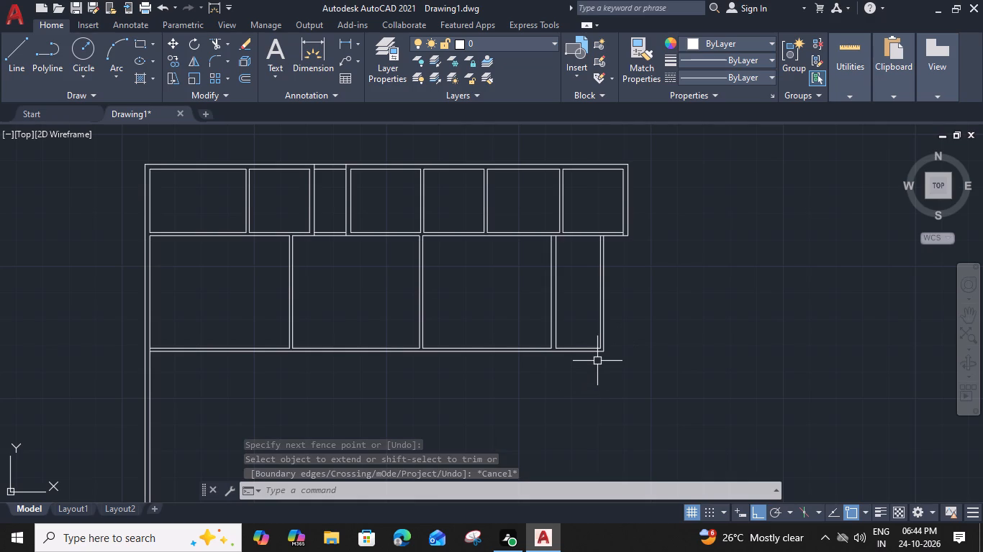
middle_click_drag(573, 354, 589, 313)
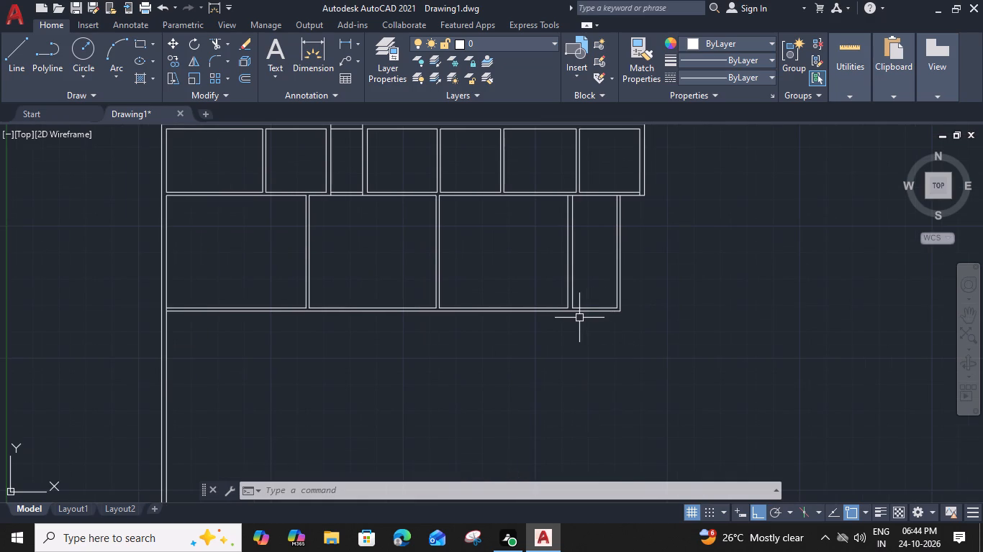
middle_click_drag(576, 338, 596, 327)
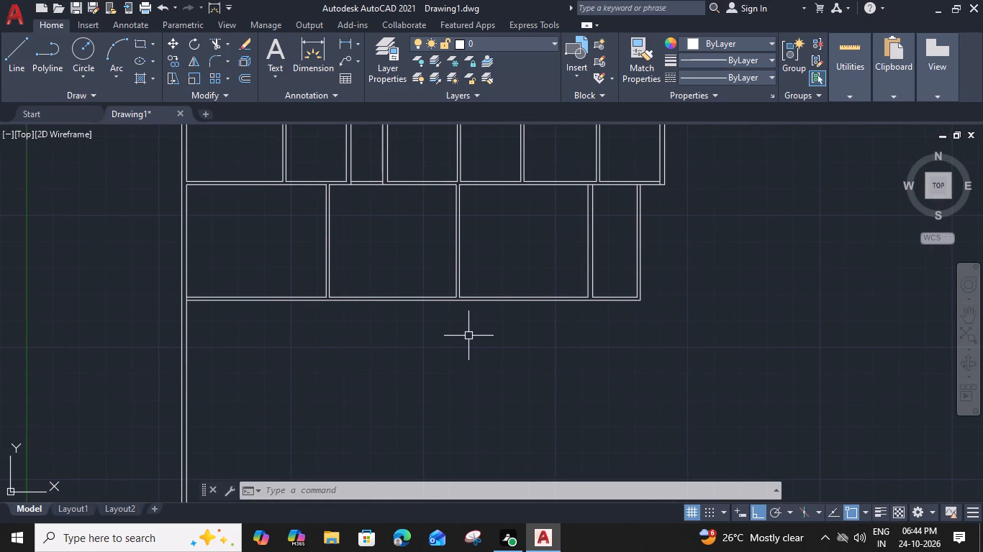
scroll(551, 321, "up", 2)
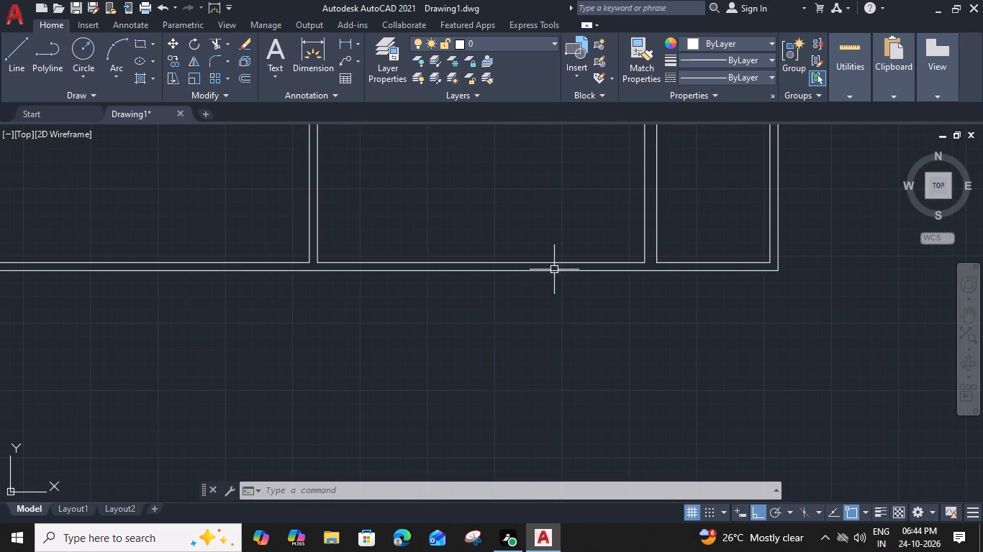
left_click(555, 273)
type("o")
key("space")
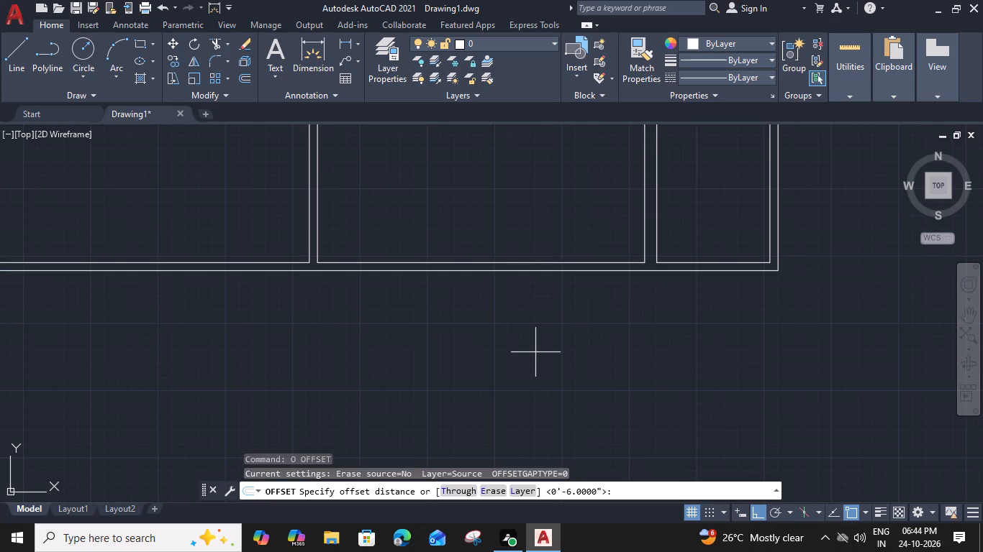
key("1")
type("5'6\"")
key("Return")
scroll(532, 372, "down", 1)
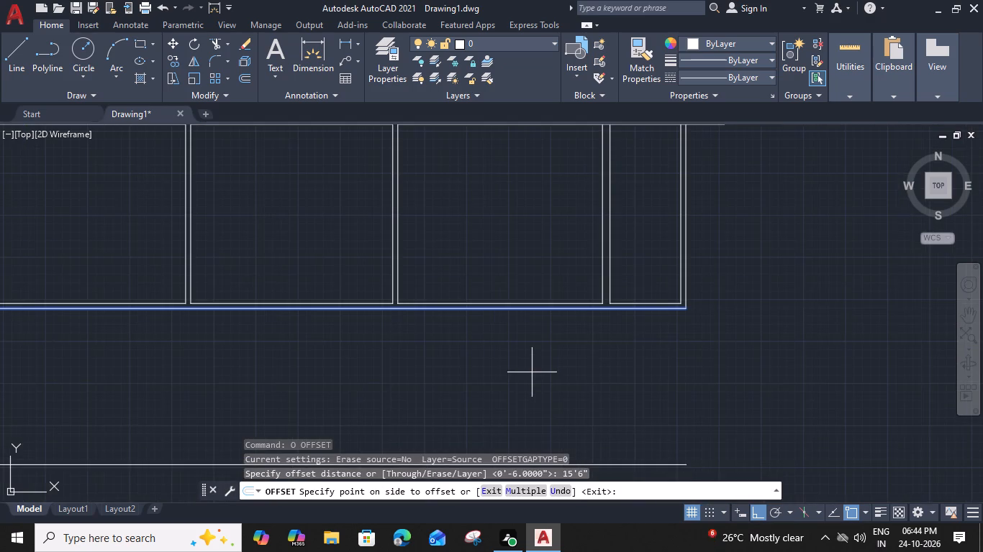
middle_click_drag(533, 371, 513, 248)
left_click(511, 293)
key("space")
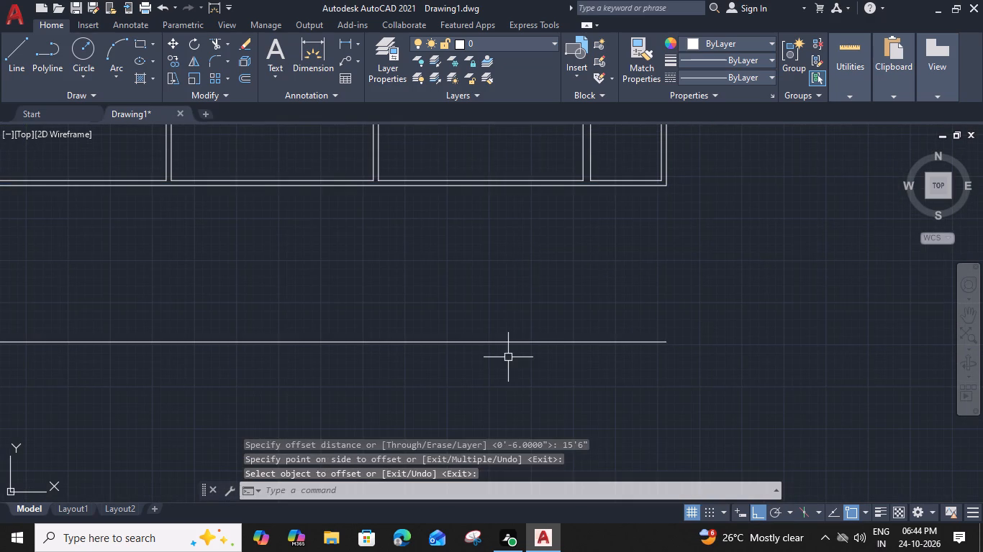
Offset the third row's bottom line 6" downward to form its lower wall.
left_click(510, 344)
key("o")
key("space")
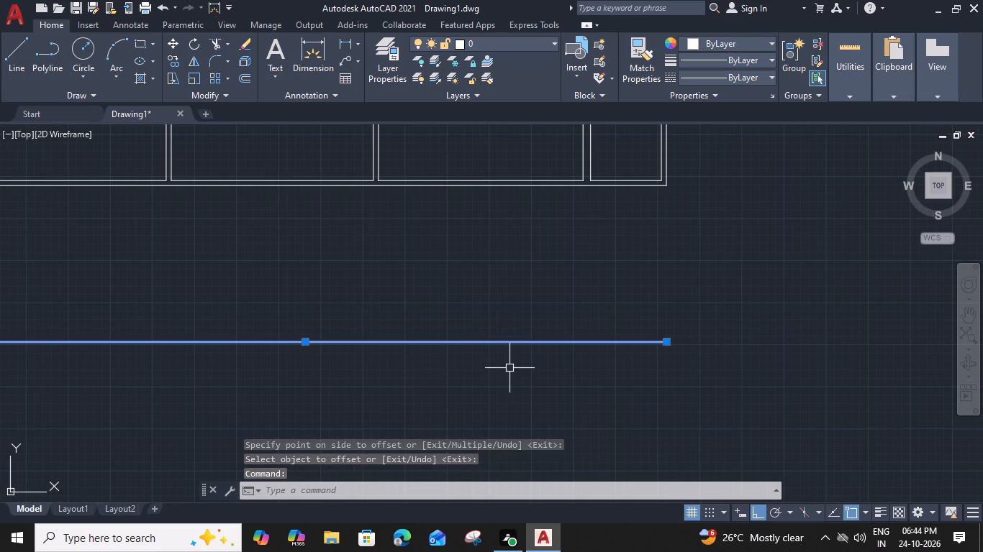
key("6")
key("shift+quotedbl")
key("Return")
left_click(511, 383)
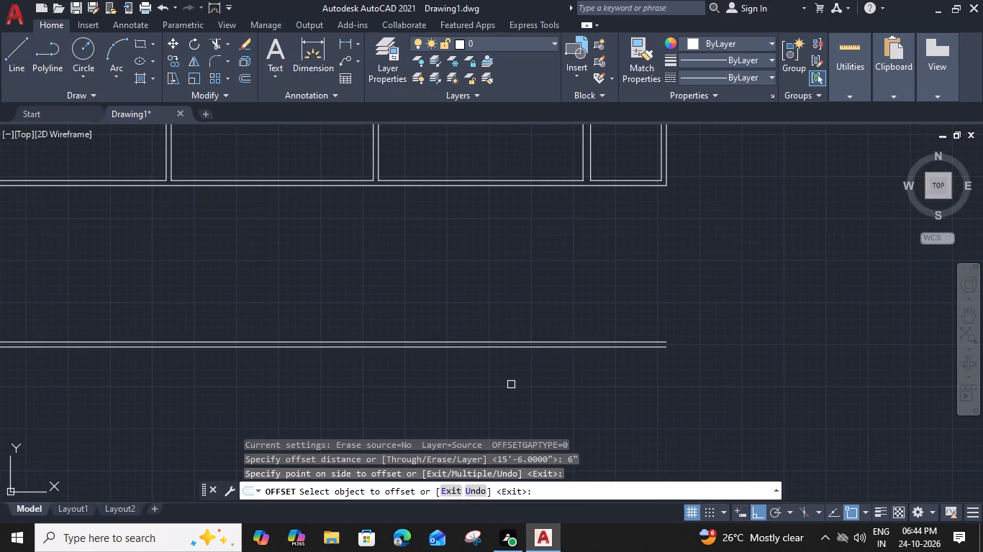
key("Escape")
Extend both lines of the 9" wall down through the third row's lower wall, trimming its crossing with the horizontal partition above.
type("ex")
key("space")
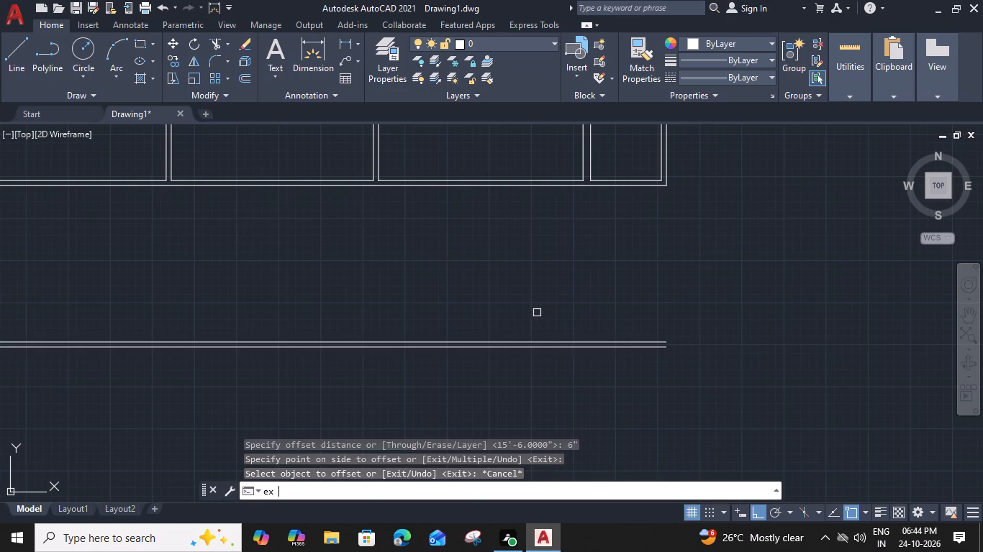
left_click(607, 144)
left_click(554, 172)
left_click(607, 158)
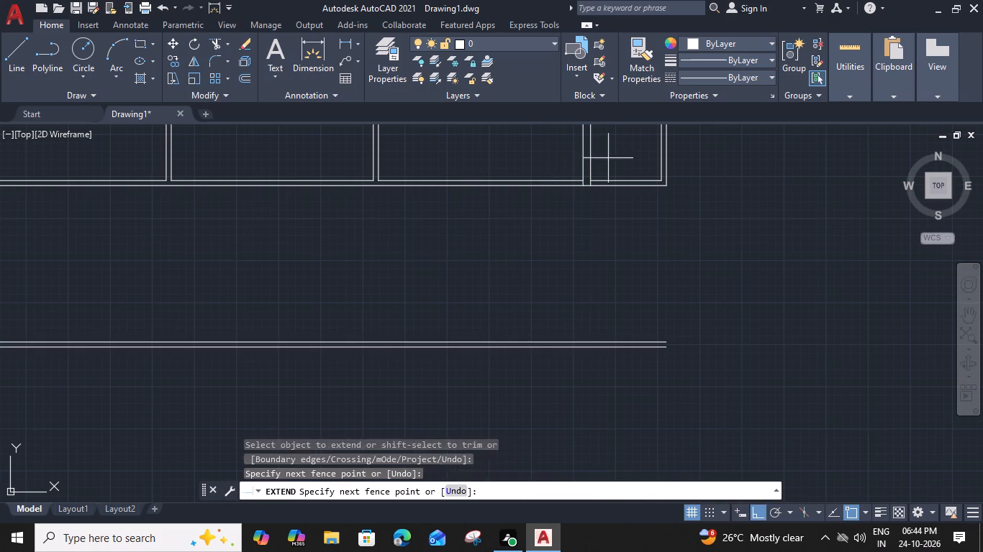
left_click(557, 172)
scroll(587, 178, "up", 2)
left_click(596, 188, "shift")
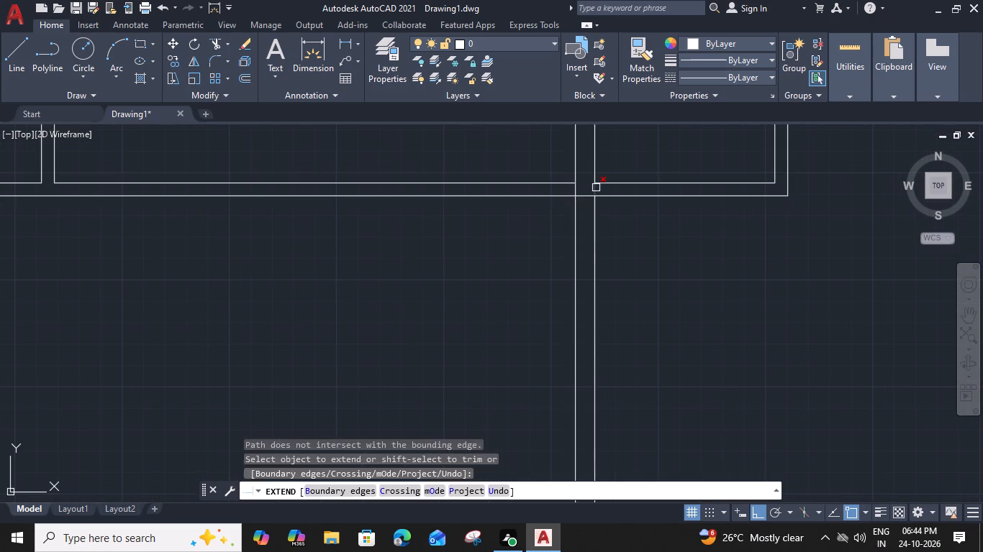
left_click(575, 188, "shift")
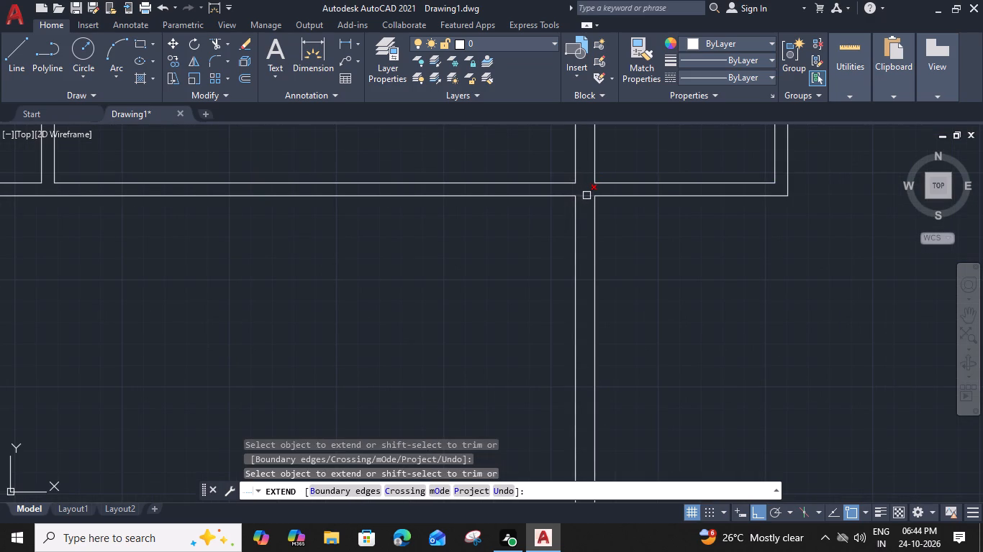
left_click(586, 195, "shift")
scroll(586, 195, "down", 2)
middle_click_drag(618, 277, 617, 231)
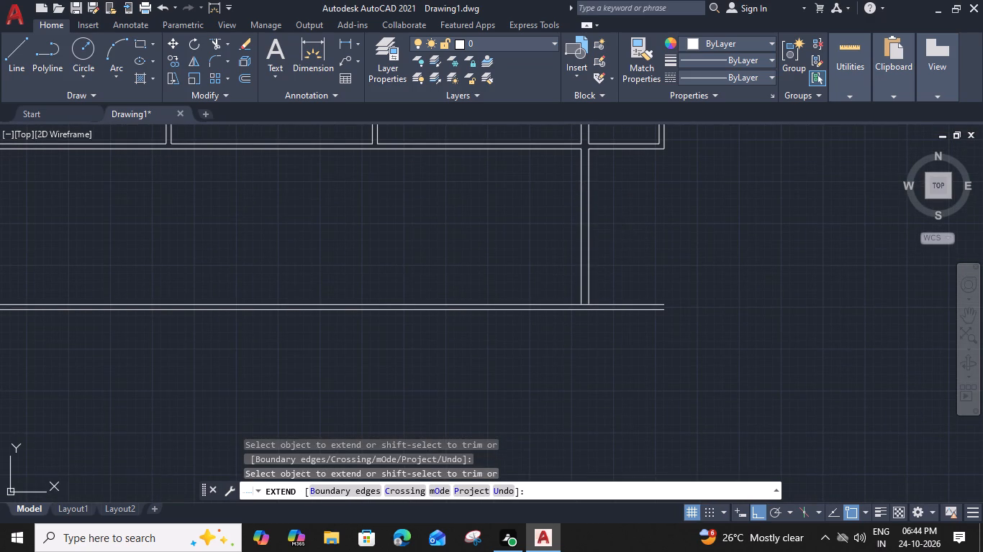
left_click(617, 231)
left_click(552, 248)
key("Escape")
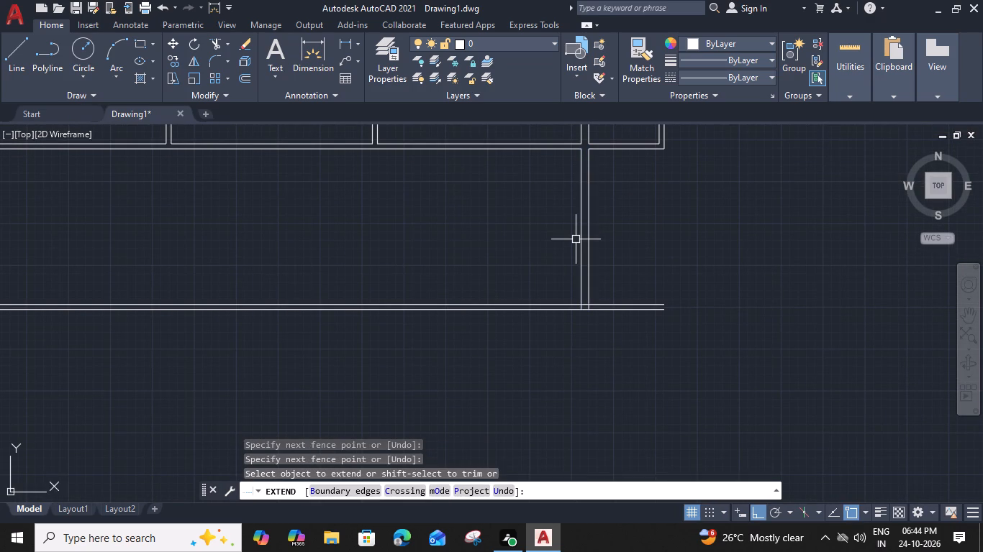
Offset the left line of the 9" wall 15'7" to the left to set the third-row room's width.
left_click(579, 239)
key("o")
key("space")
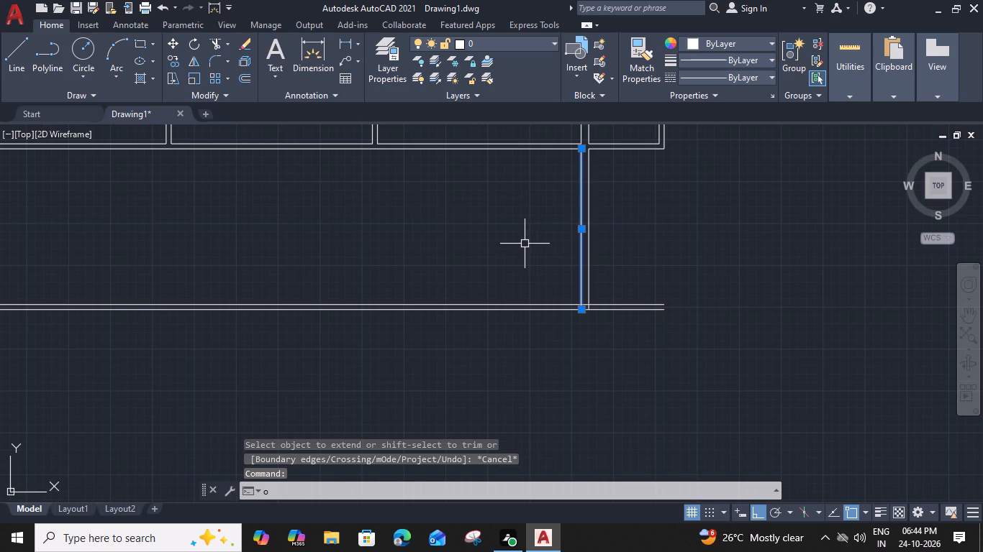
type("1")
type("5'7\"")
key("Return")
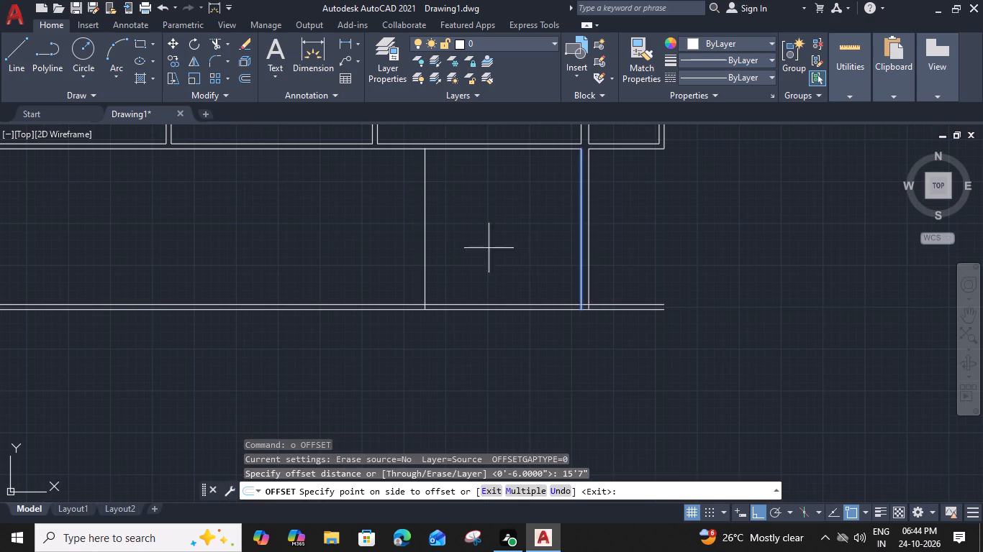
left_click(412, 247)
key("Escape")
key("Escape")
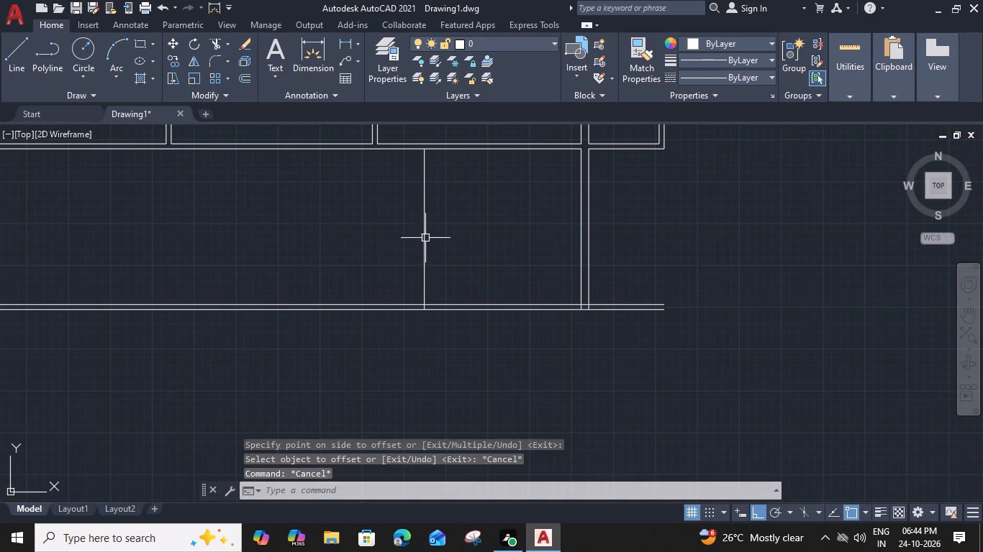
Offset the new vertical line 6" to the left to form the third row's partition.
left_click(424, 234)
type("o 6\"")
key("Return")
left_click(368, 250)
key("Escape")
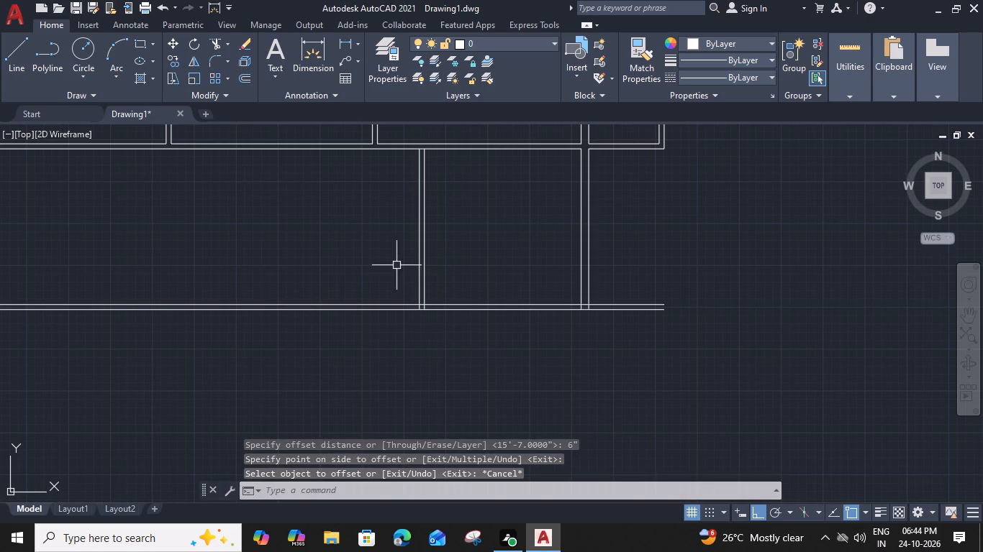
Trim both lines of the third row's lower wall where they run past the 9" wall's outer face.
middle_click_drag(500, 304, 507, 296)
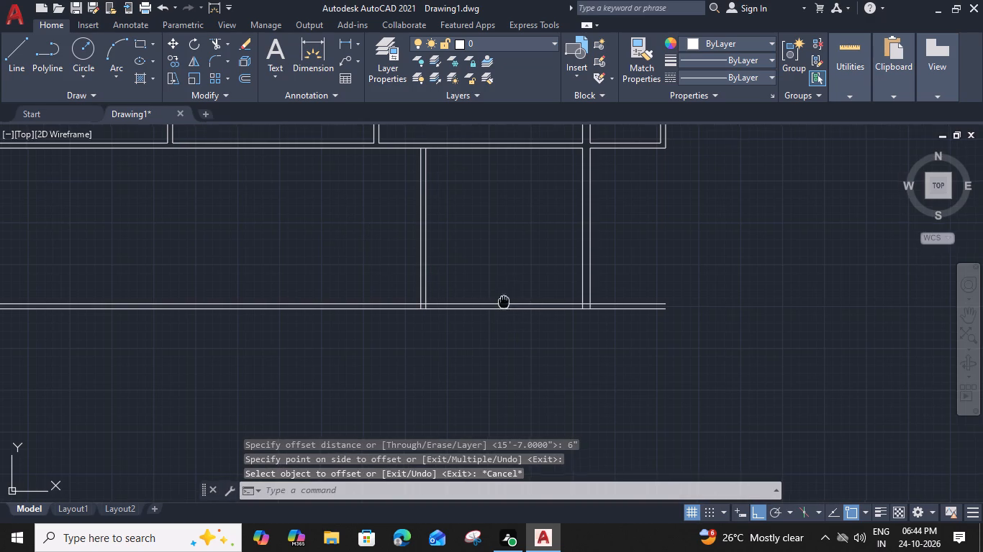
middle_click_drag(507, 296, 551, 272)
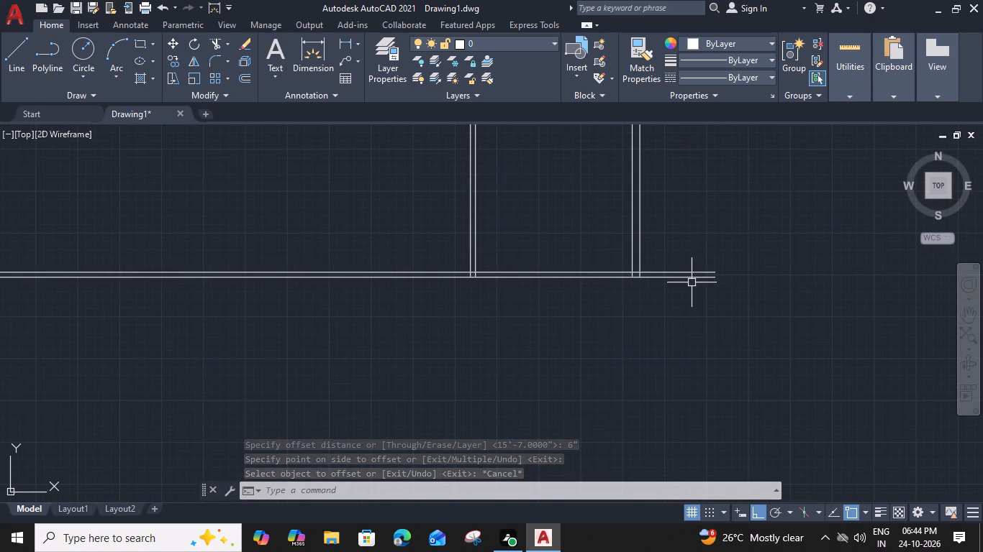
middle_click_drag(694, 276, 659, 289)
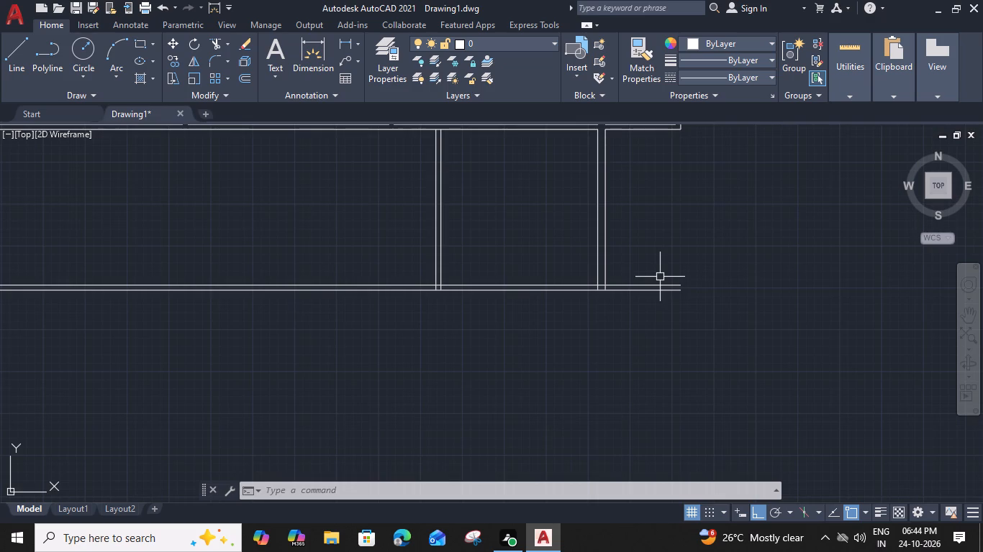
key("t")
type("r")
key("space")
left_click(657, 257)
left_click(653, 324)
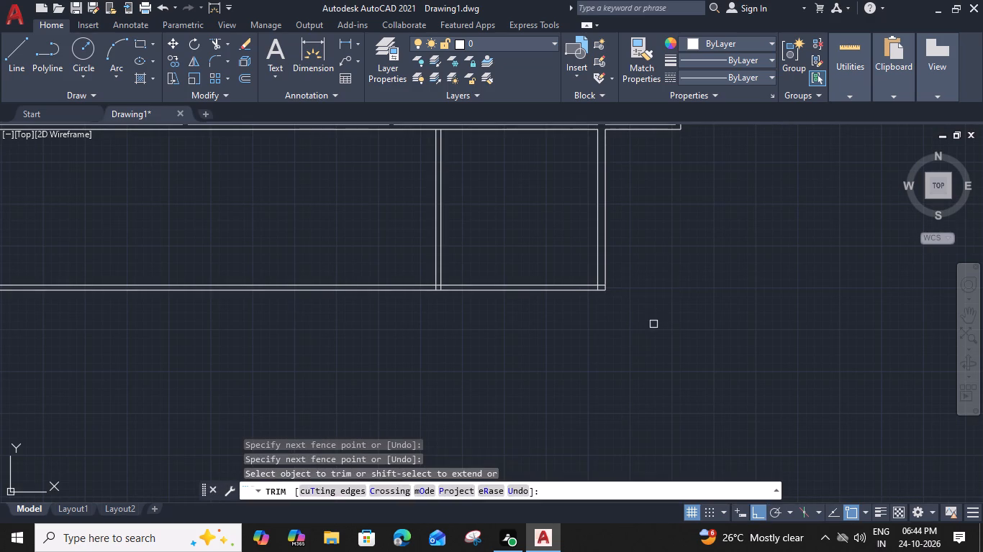
key("Escape")
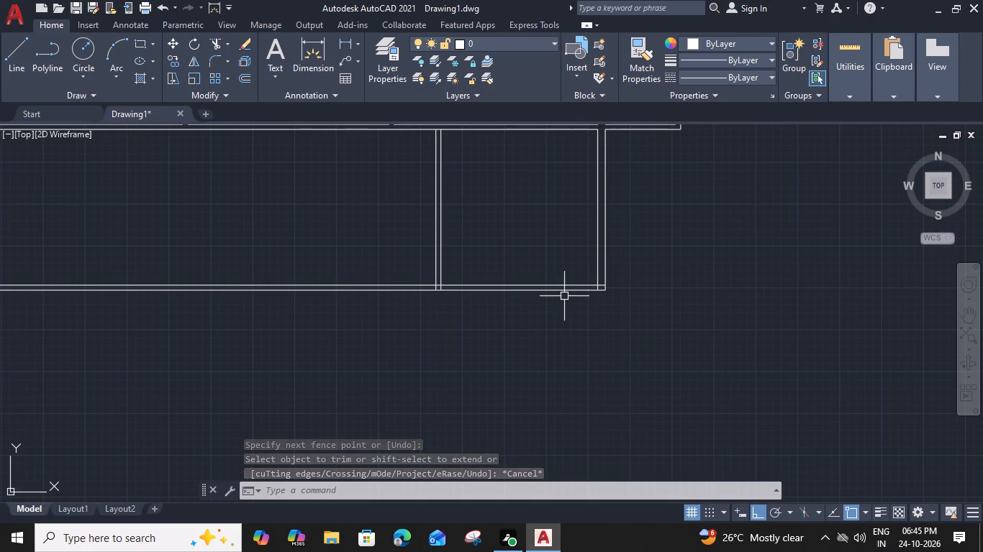
Offset the lower line of the third row's bottom wall 6' downward to set the depth of a strip below.
left_click(565, 291)
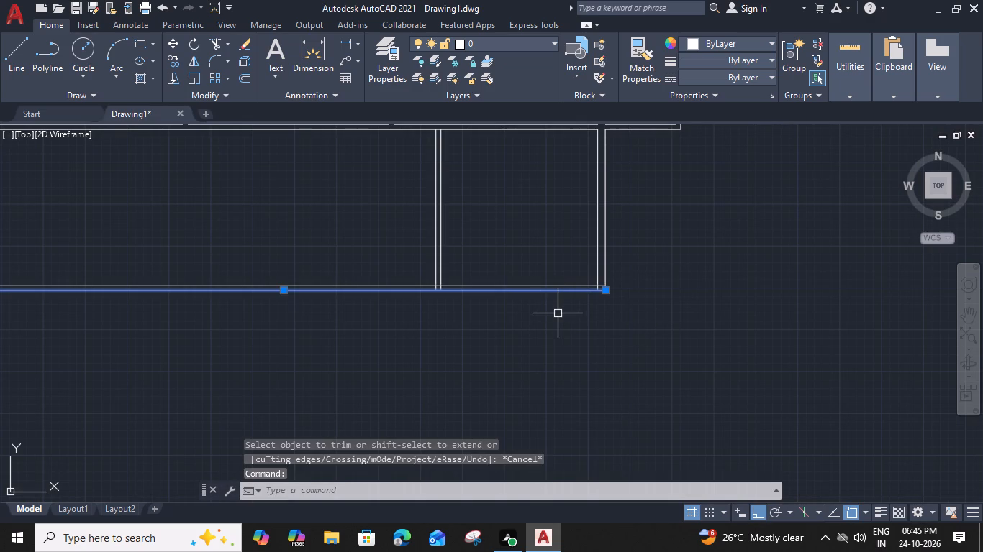
key("o")
key("space")
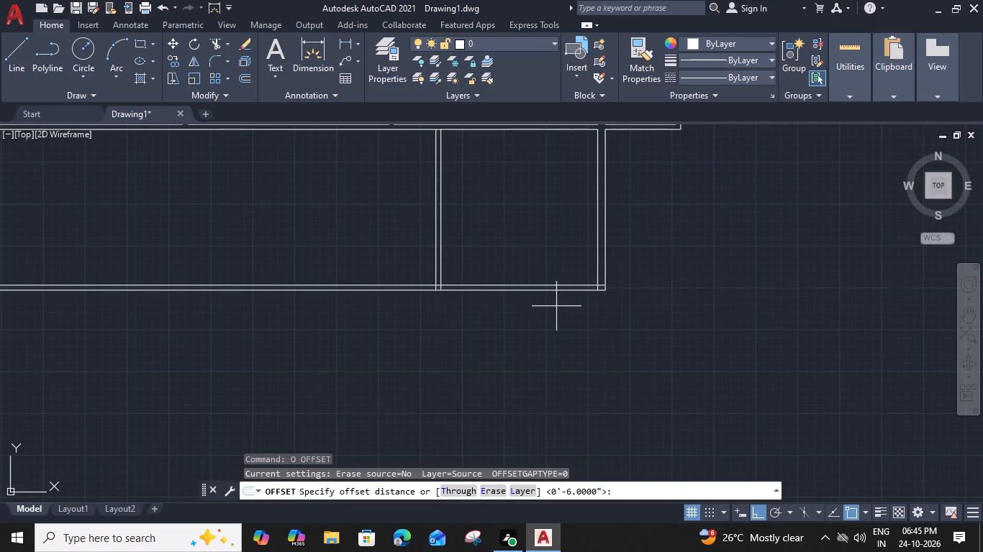
type("6'")
key("space")
left_click(558, 363)
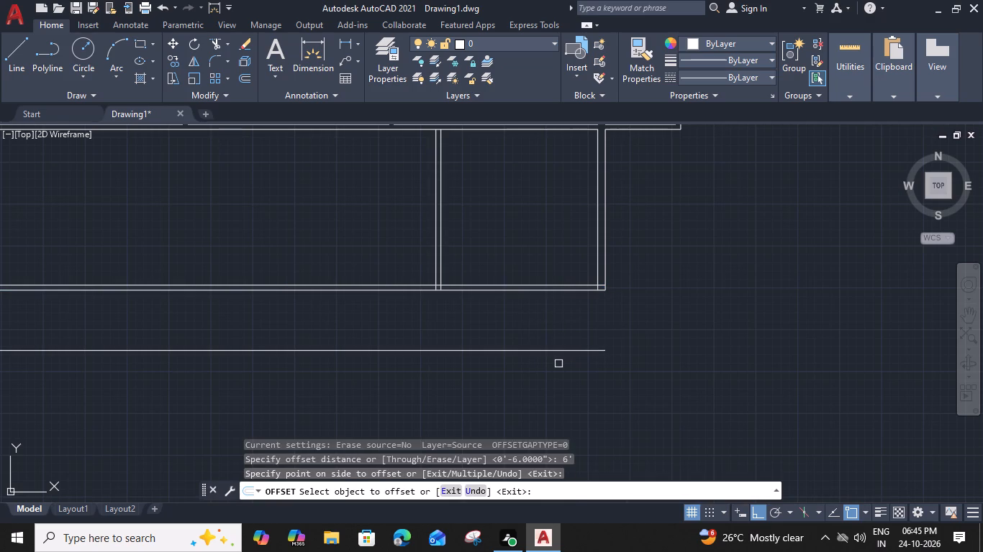
key("Escape")
Offset the new strip line 6" downward to form the strip's bottom wall.
left_click(556, 348)
key("o")
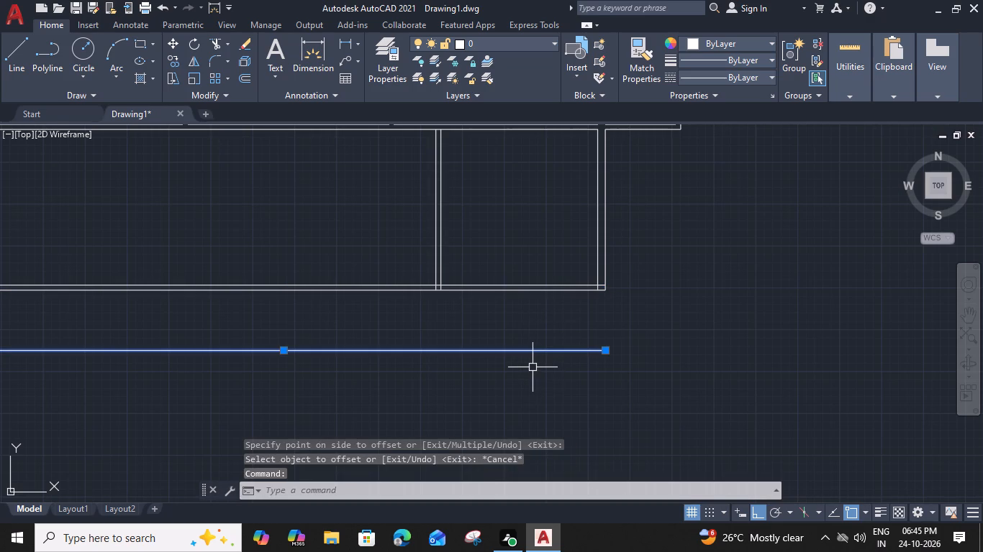
key("space")
key("6")
key("shift+quotedbl")
key("Return")
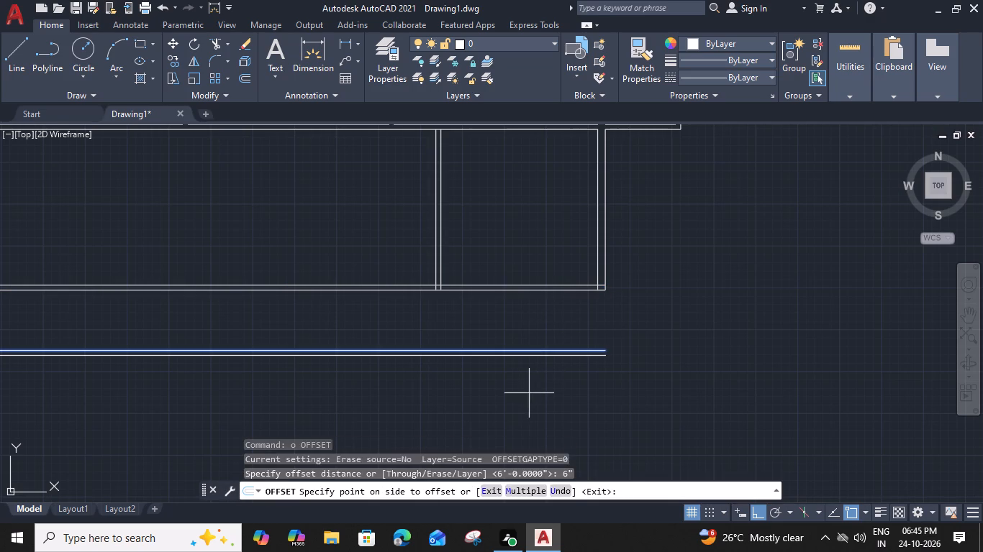
left_click(529, 393)
key("Escape")
Extend both lines of the 9" wall down to the outer line of the strip's bottom wall.
type("ex")
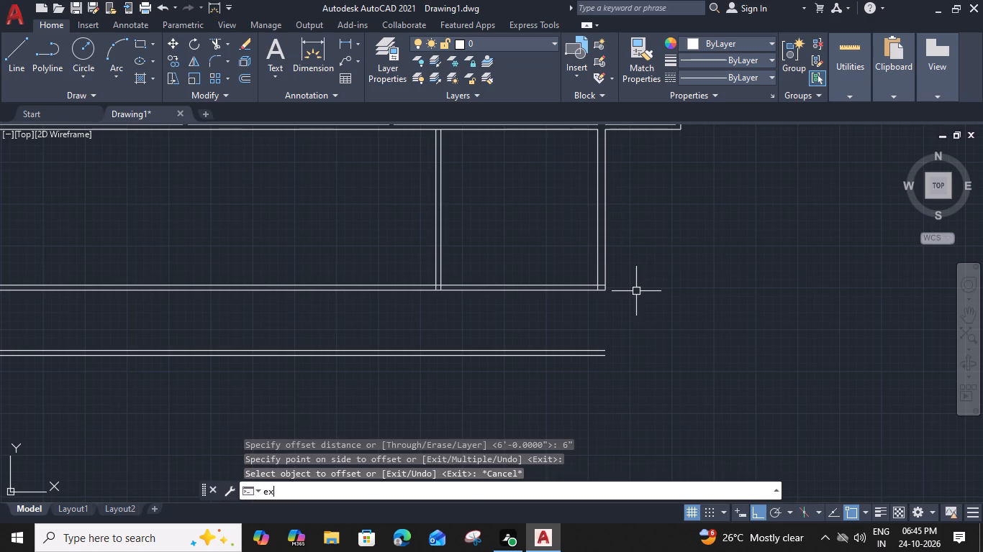
key("space")
left_click(628, 249)
left_click(574, 270)
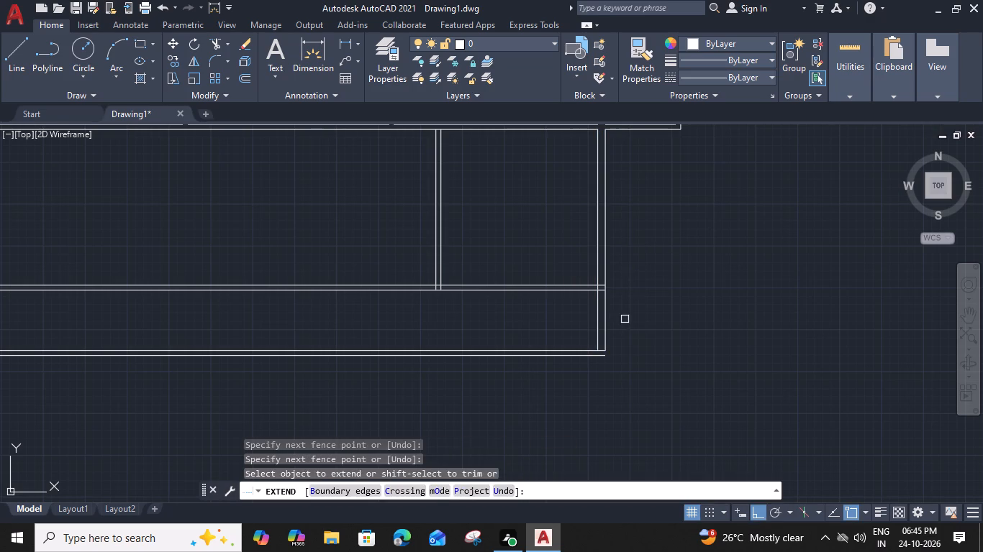
left_click(626, 319)
left_click(583, 327)
Trim the overlapping lines at the strip's bottom-right corner and where the 9" wall meets the third row's lower wall.
scroll(599, 349, "up", 2)
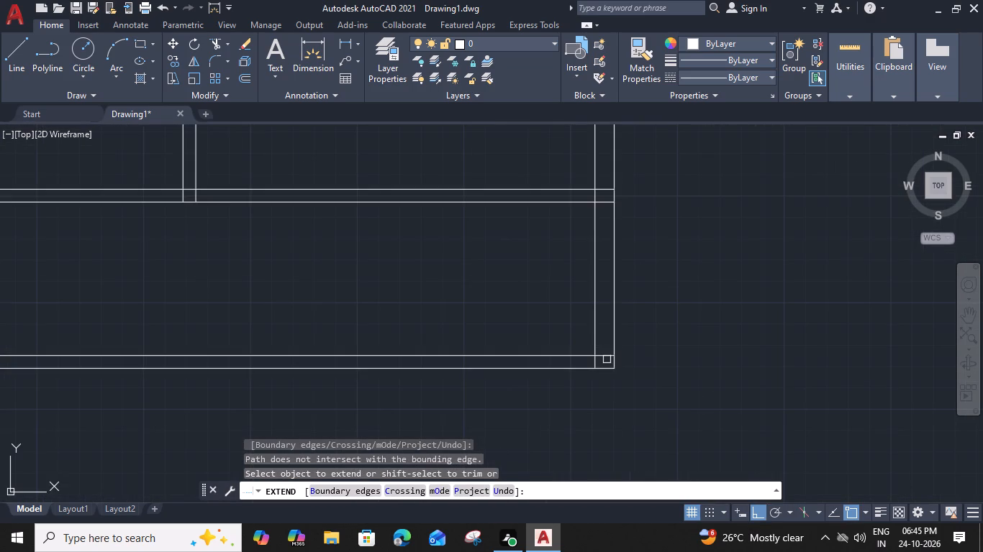
left_click(607, 356, "shift")
left_click(594, 362, "shift")
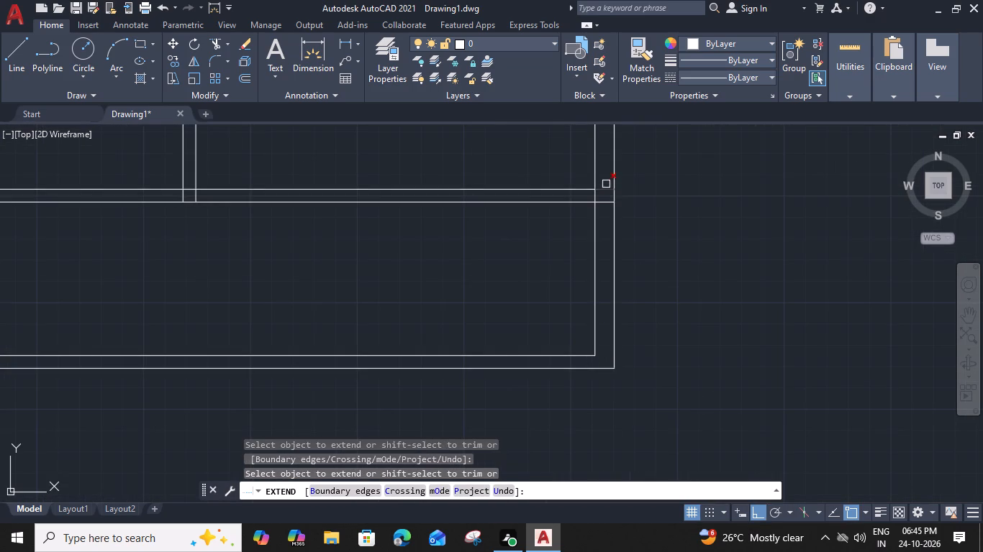
left_click(606, 184, "shift")
left_click(603, 216, "shift")
left_click(597, 194, "shift")
Extend the third row's 6" vertical partition down through the strip to its bottom wall.
middle_click_drag(368, 231, 588, 243)
left_click_drag(445, 170, 437, 172)
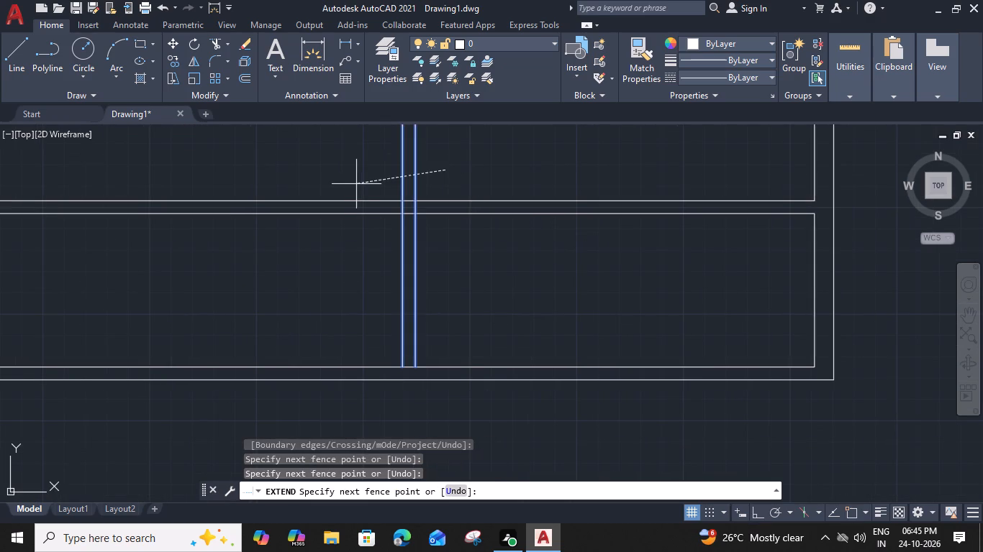
left_click(356, 184)
left_click(403, 289)
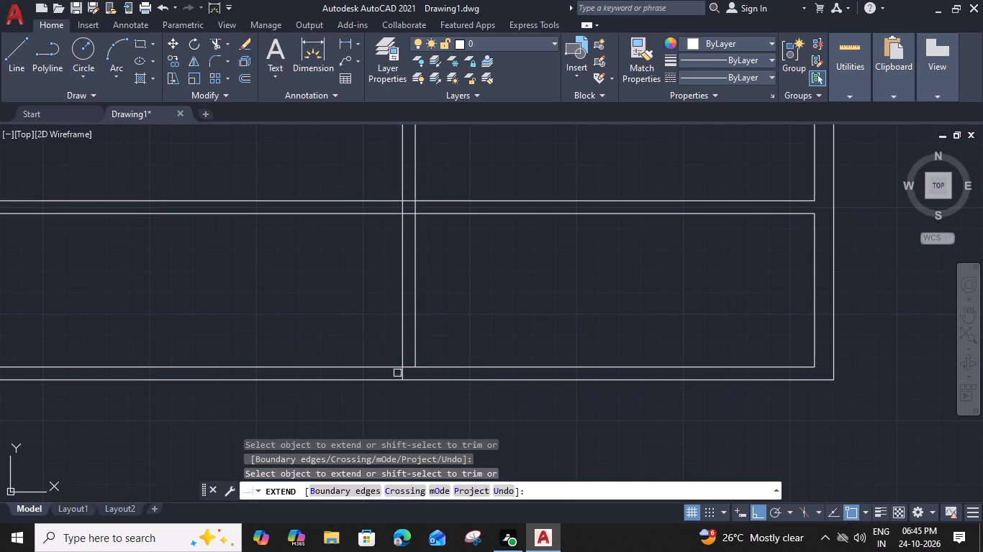
Trim the overlapping lines where the vertical partition meets the strip's bottom wall and crosses the third row's lower wall.
scroll(399, 377, "up", 3)
left_click(426, 339, "shift")
scroll(426, 339, "down", 4, "shift")
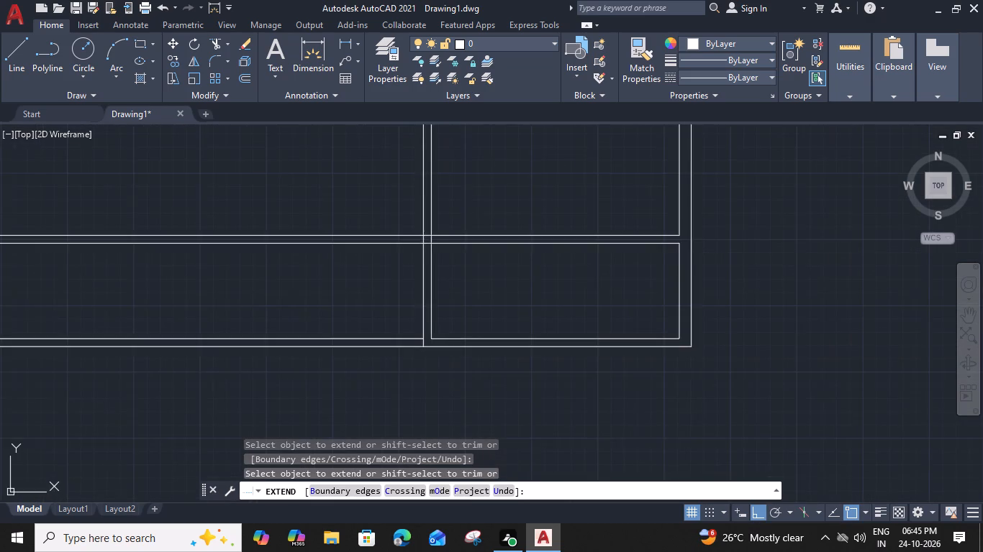
scroll(432, 239, "up", 4, "shift")
left_click(408, 211, "shift")
left_click(430, 256, "shift")
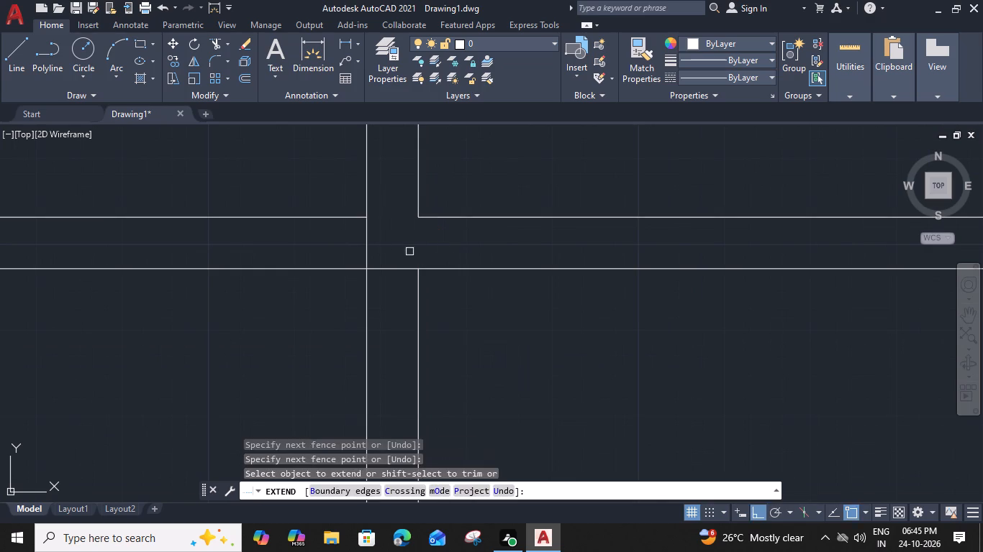
left_click(409, 252, "shift")
left_click(399, 303, "shift")
key("Escape")
Offset the outer line of the strip's bottom wall 5'6" downward.
scroll(399, 293, "down", 4)
middle_click_drag(491, 349, 492, 345)
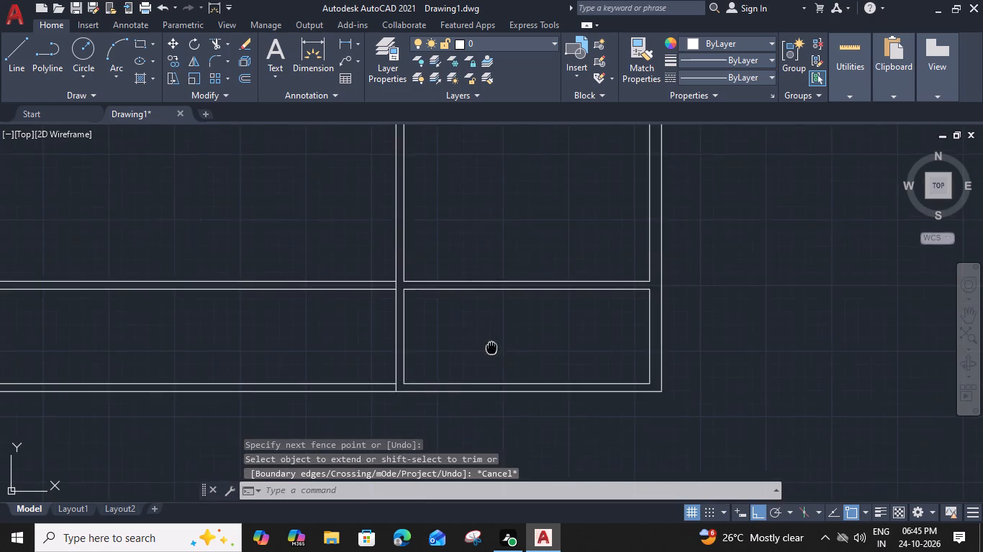
middle_click_drag(492, 345, 490, 293)
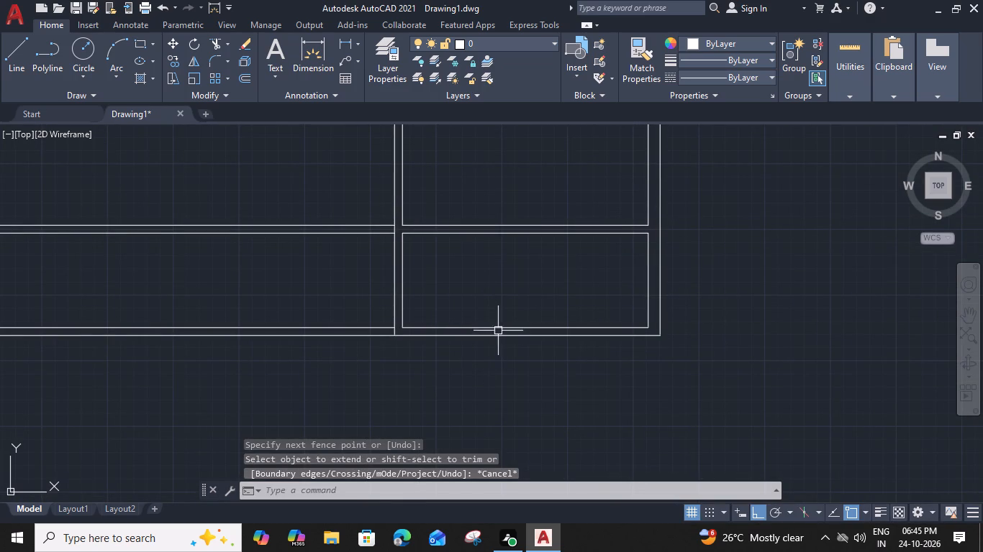
left_click(495, 339)
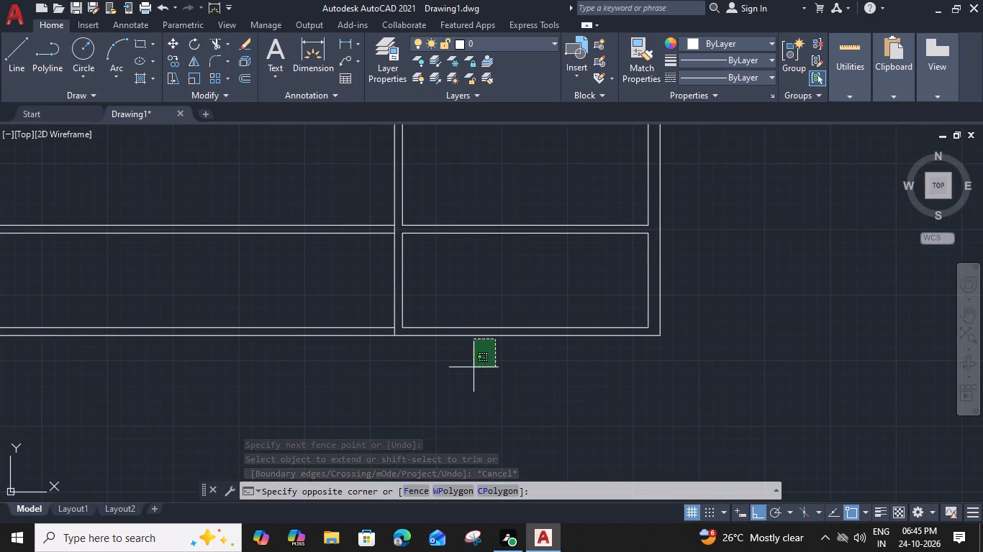
left_click(468, 367)
left_click(477, 334)
key("i")
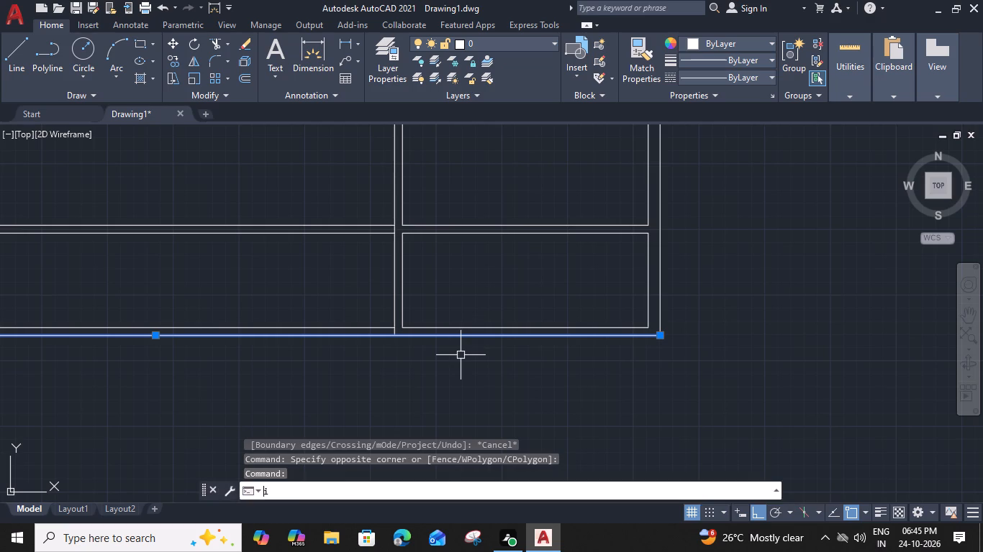
key("BackSpace")
key("o")
key("space")
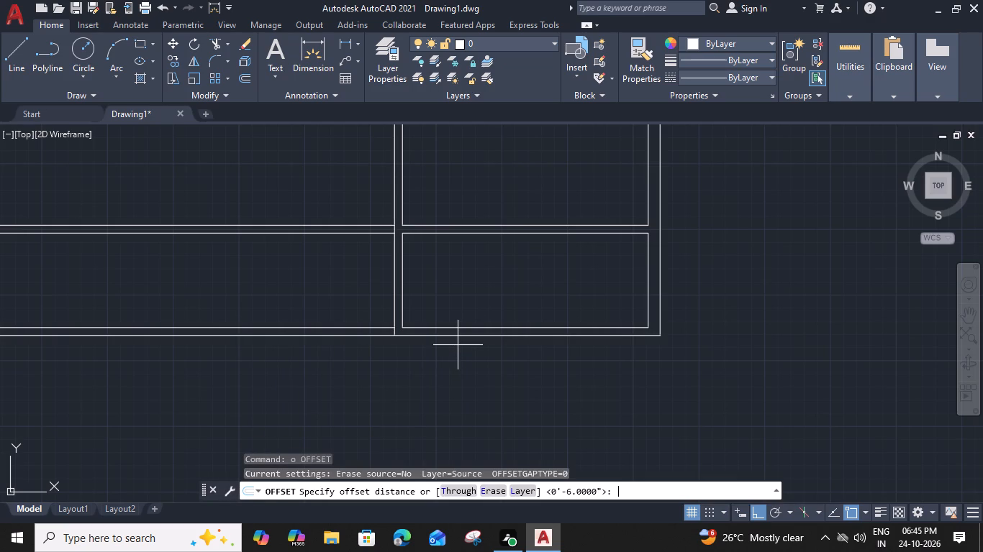
type("5'6\"")
key("Return")
left_click(461, 382)
Offset the new bottom line 6" downward to form the lower wall.
middle_click_drag(466, 381, 463, 293)
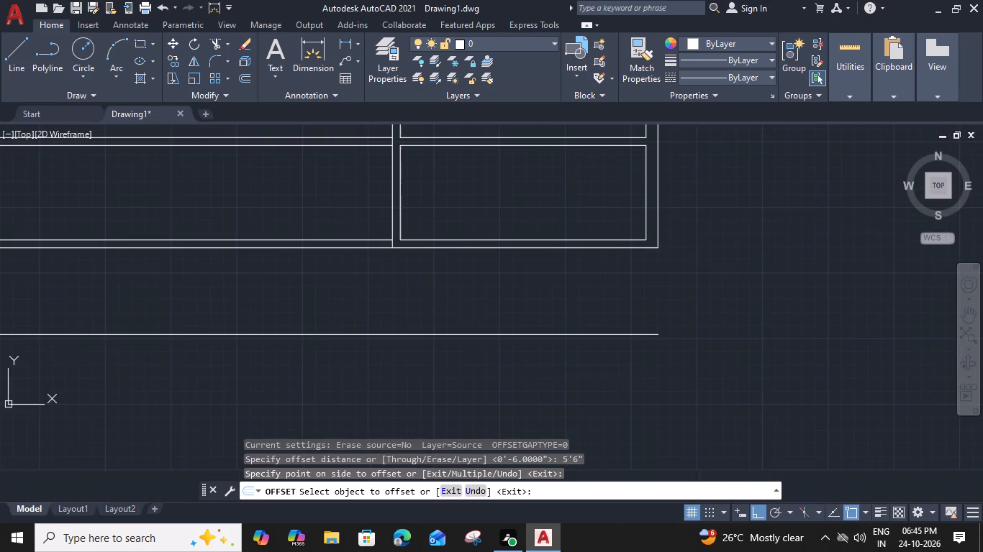
left_click(463, 333)
key("space")
left_click(463, 335)
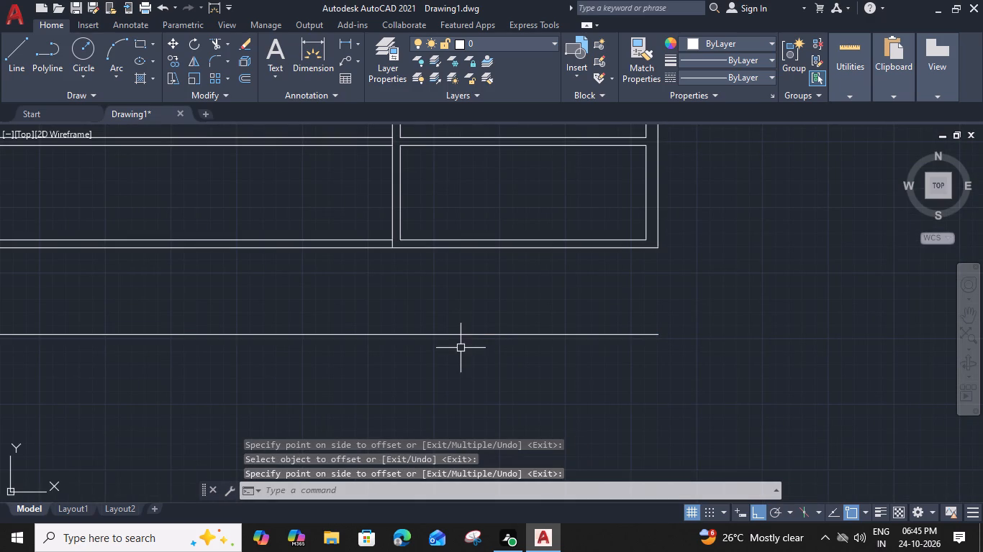
left_click(461, 334)
key("o")
key("space")
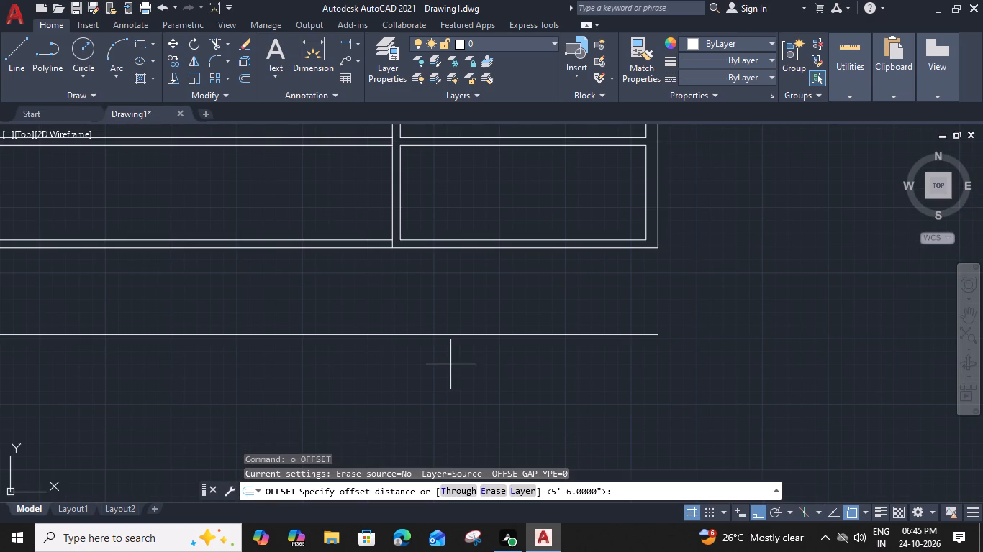
key("6")
key("shift+quotedbl")
key("Return")
left_click(456, 383)
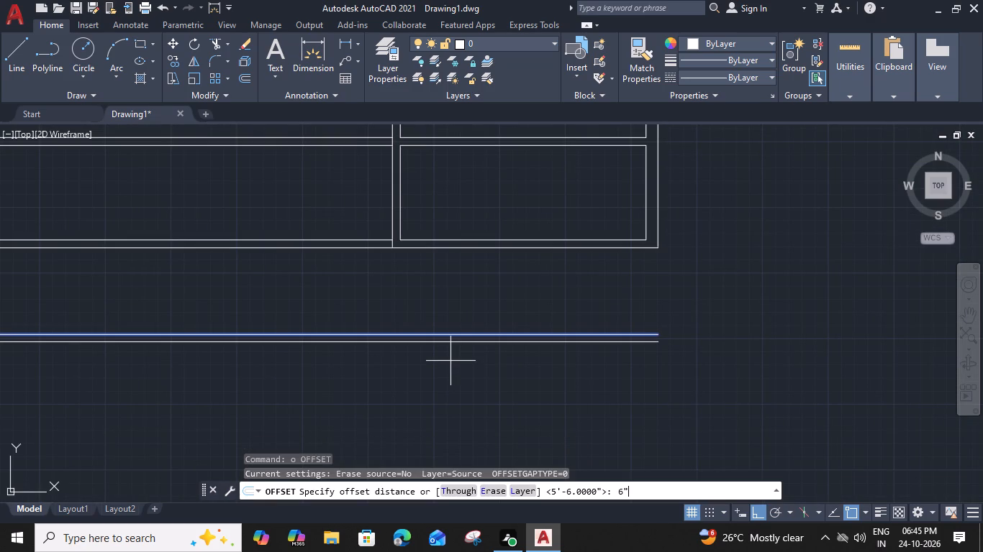
key("Escape")
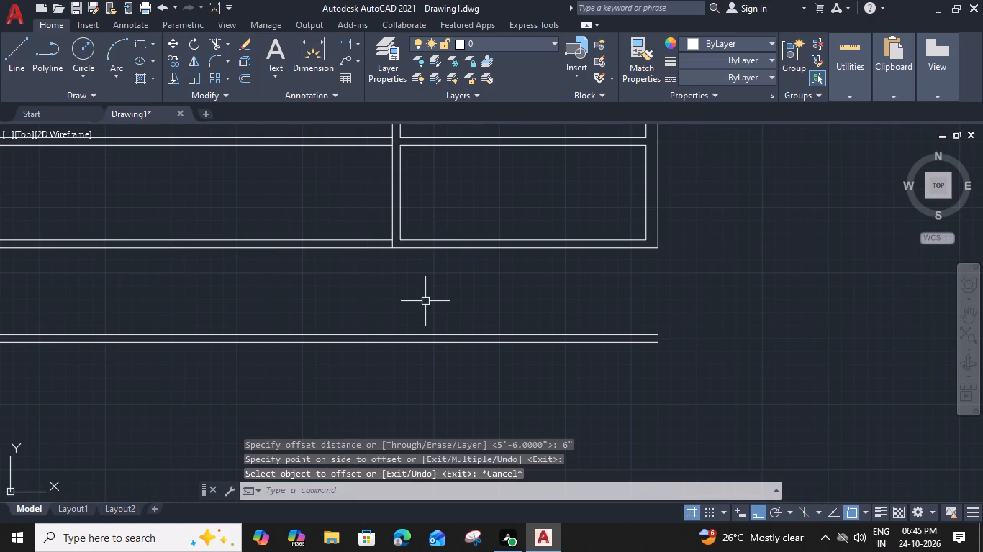
Extend both lines of the 6" vertical partition down to the new lower wall.
key("e")
type("x")
key("space")
left_click(420, 195)
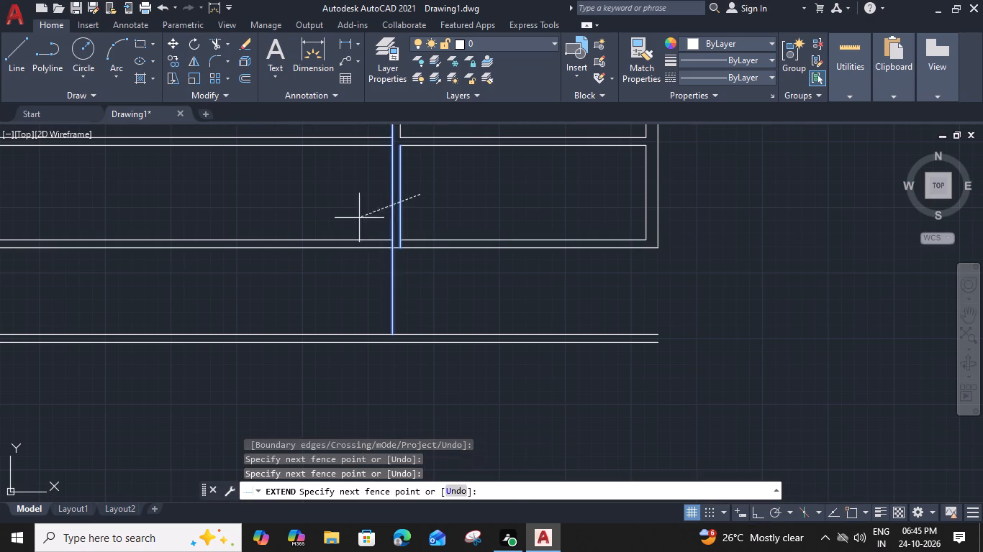
left_click(359, 218)
left_click(413, 213)
left_click(379, 222)
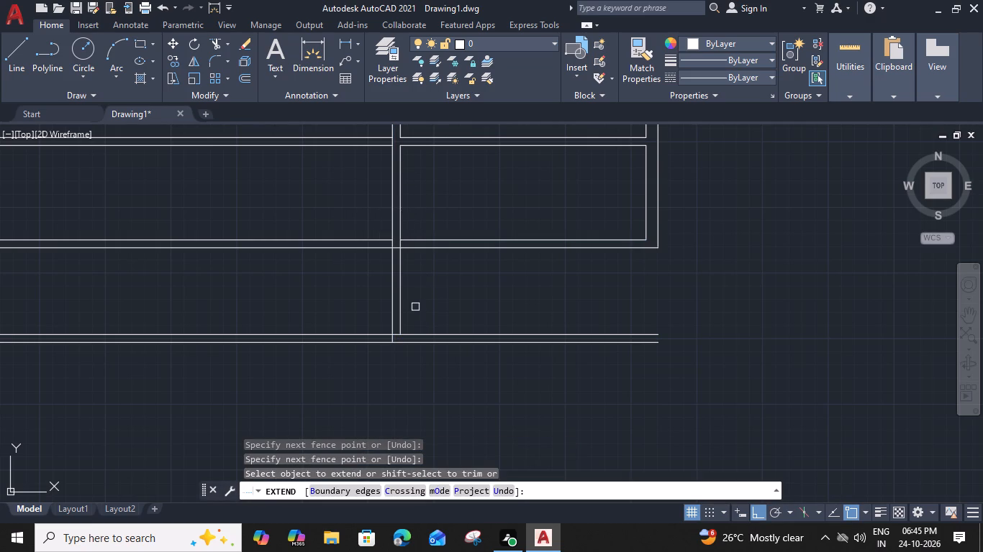
Trim the overlapping lines where the vertical partition crosses the strip's bottom wall.
scroll(399, 231, "up", 3)
left_click(402, 280, "shift")
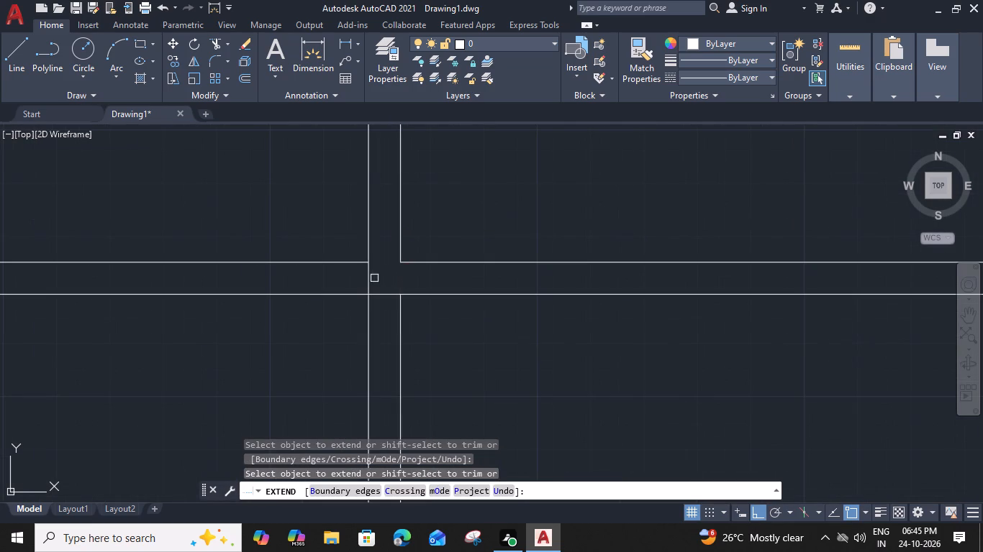
left_click(369, 276, "shift")
left_click(377, 296, "shift")
key("Escape")
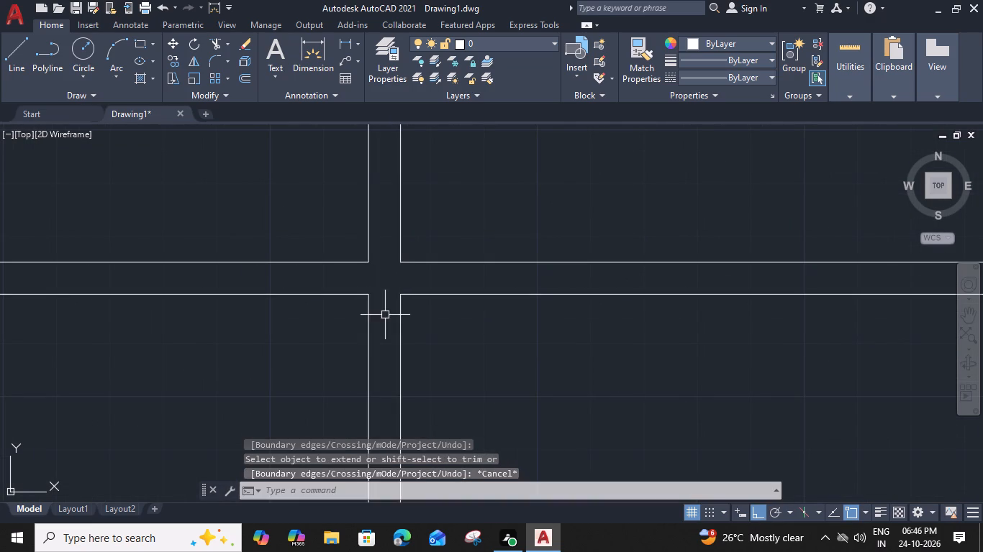
Offset the partition's right-hand line 5'6" to the right within the new lower row.
scroll(422, 385, "down", 2)
middle_click_drag(426, 377, 388, 210)
left_click(374, 237)
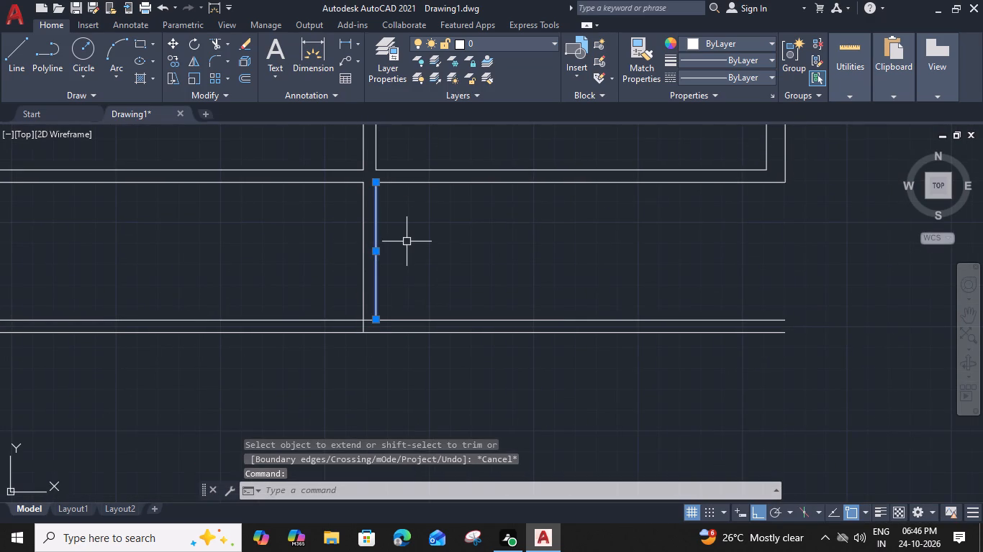
type("o")
key("space")
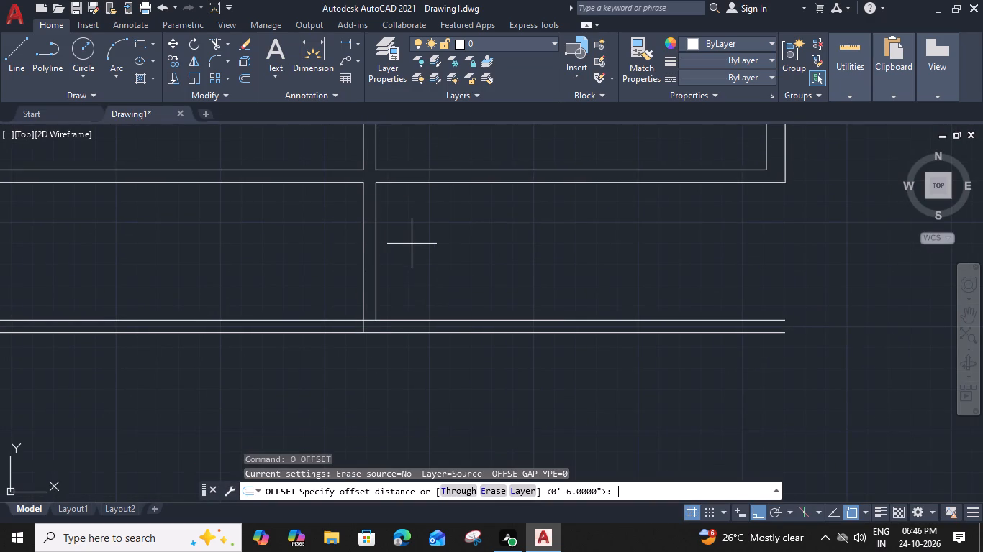
key("5")
type("'6\"")
key("Return")
left_click(457, 257)
key("Escape")
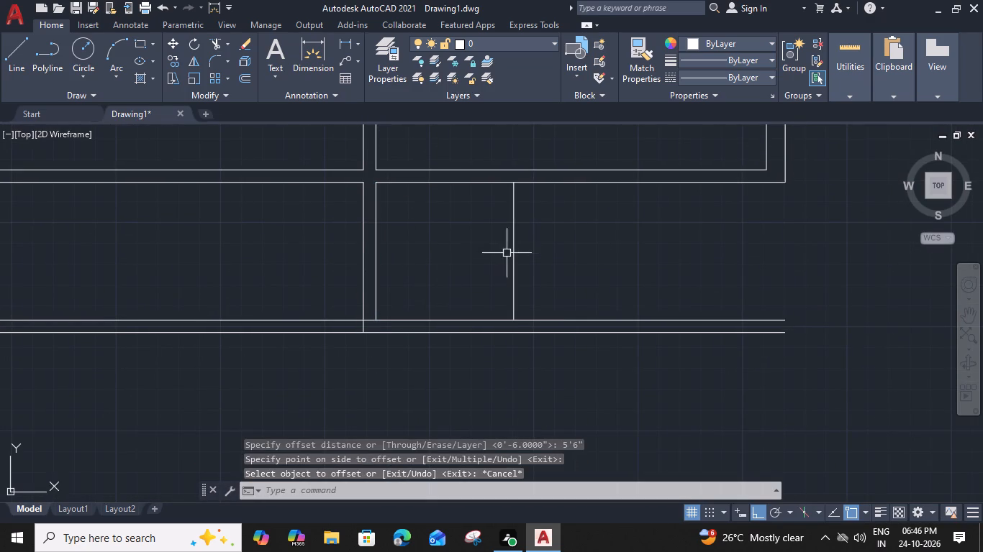
Offset the new vertical line 6" to the right to form the small room's right wall.
left_click(515, 253)
type("o")
key("space")
key("6")
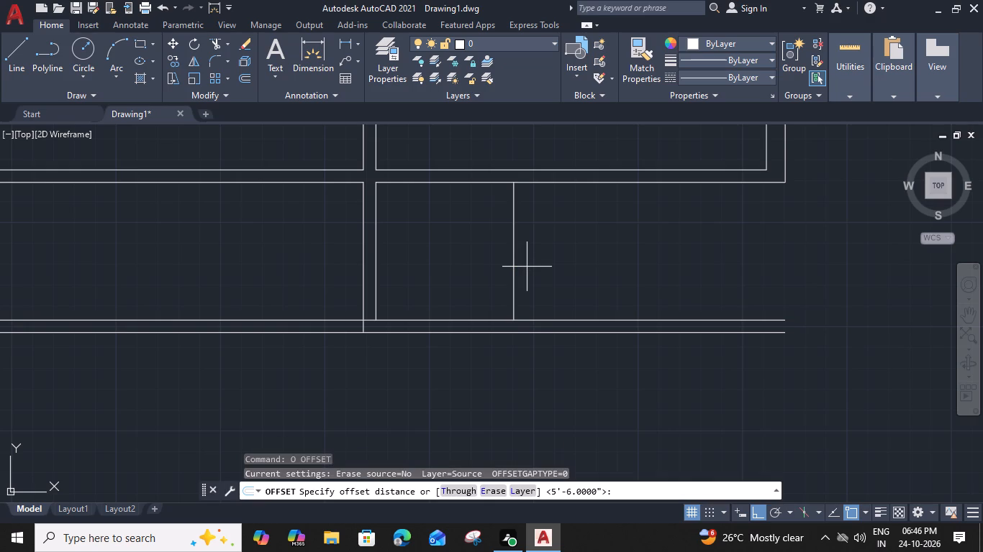
key("shift+quotedbl")
key("Return")
left_click(541, 268)
key("Escape")
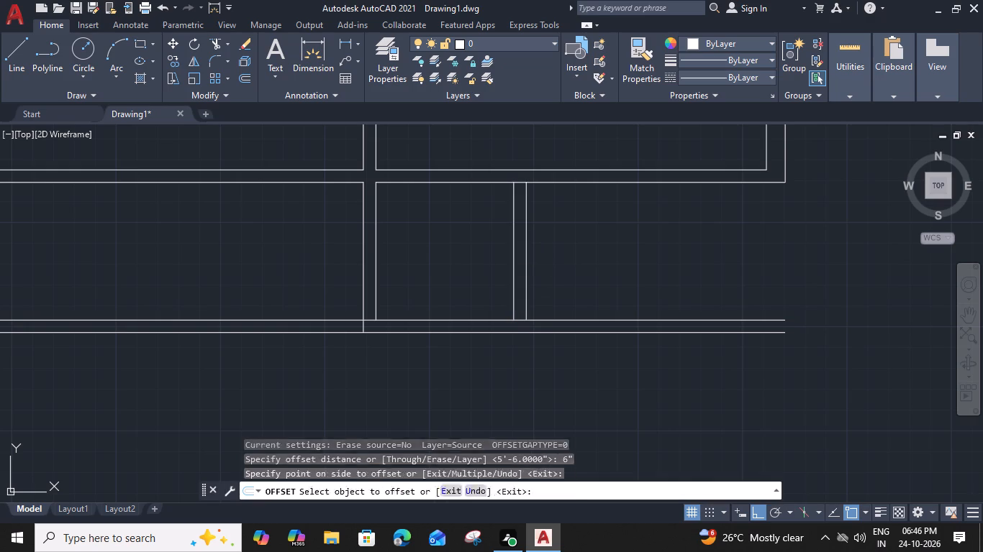
Trim the small room's right wall open at both horizontal walls and extend its outer line to the bottom outer line.
type("tr")
key("space")
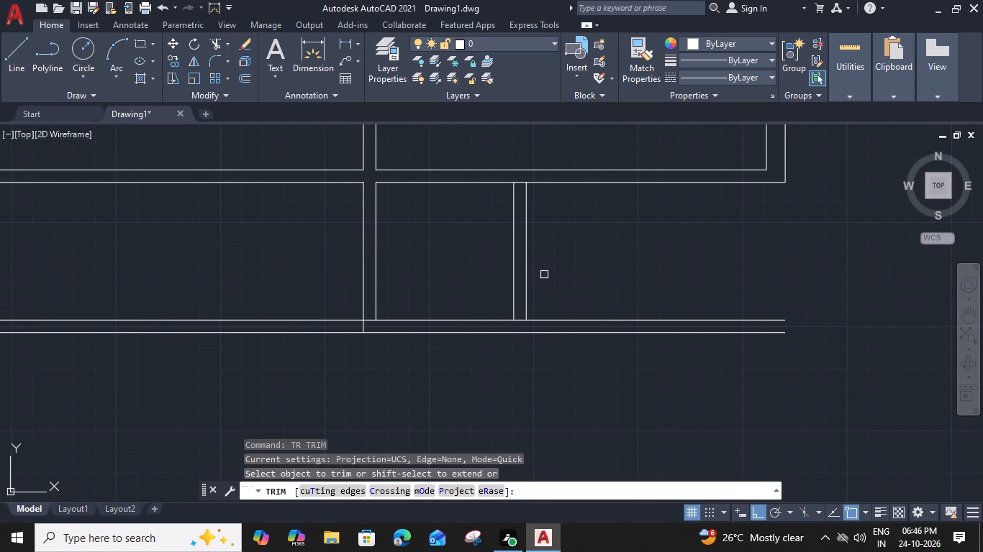
left_click(520, 182)
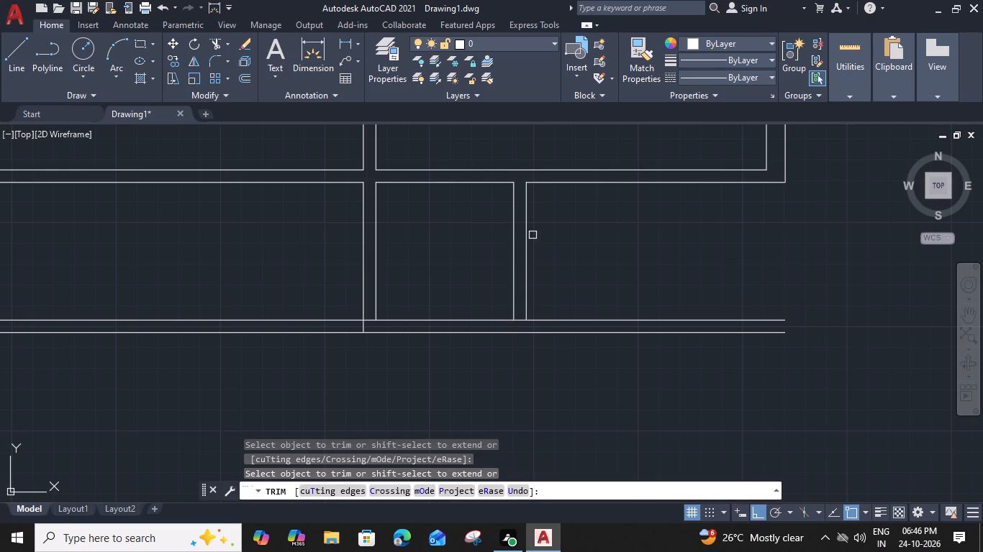
left_click(525, 285, "shift")
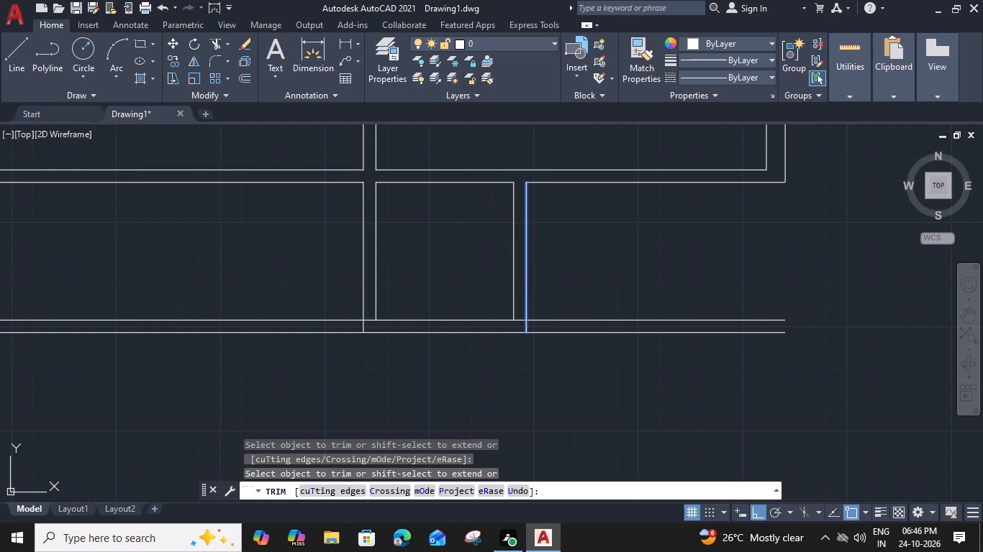
left_click(519, 322)
Trim the bottom wall lines beyond the small room's right wall and the inner line overlap at the vertical partition.
left_click(633, 301)
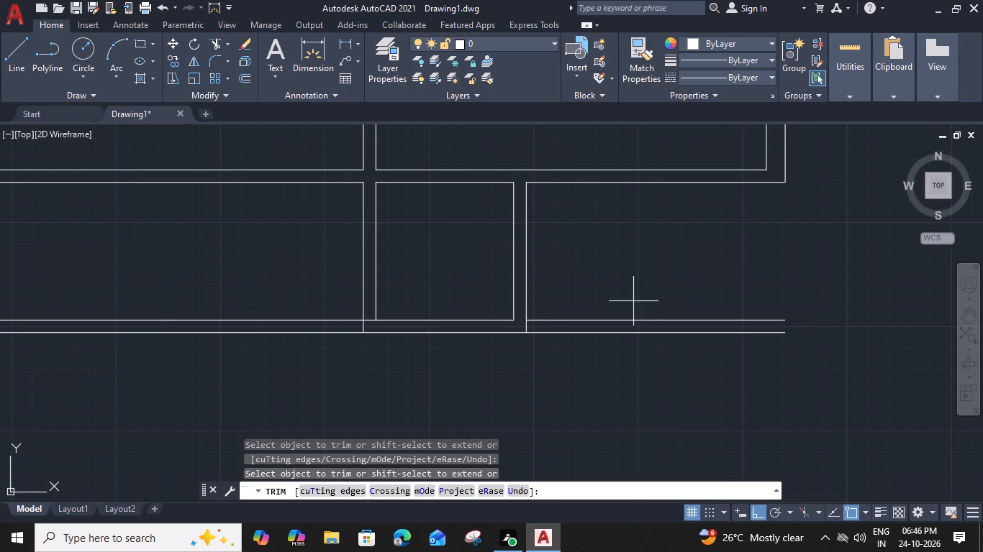
left_click(593, 349)
scroll(345, 325, "up", 1)
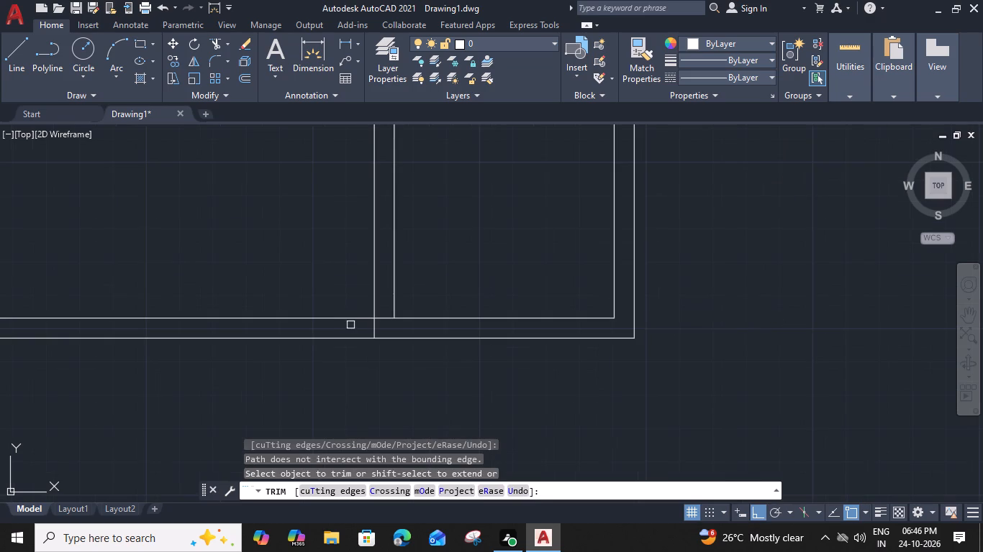
left_click(384, 321, "shift")
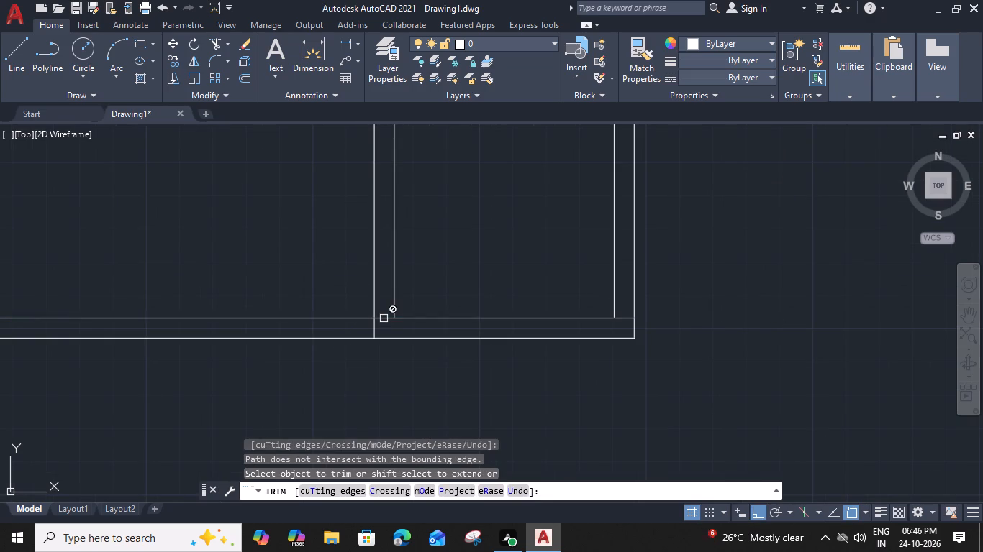
left_click(384, 318)
left_click(625, 316)
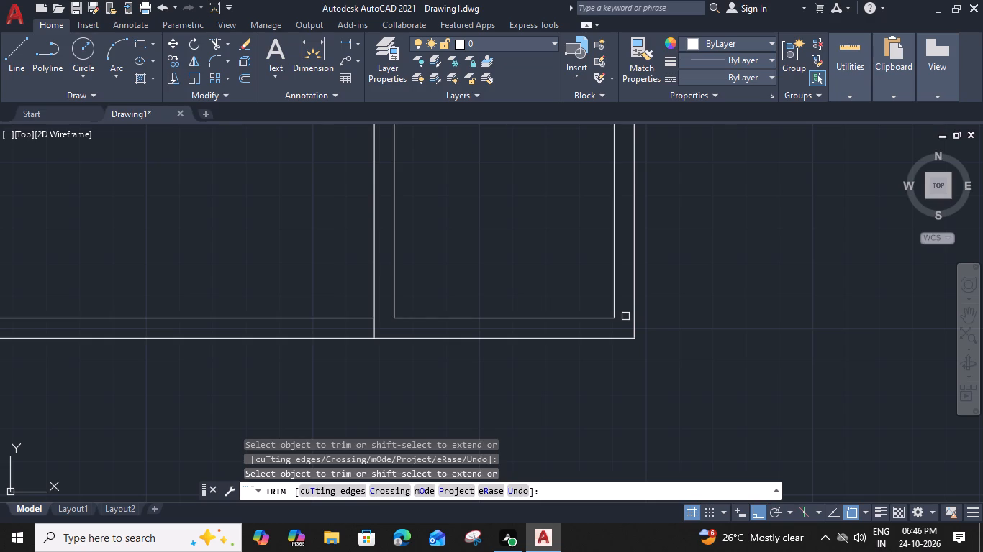
key("Escape")
scroll(625, 315, "down", 2)
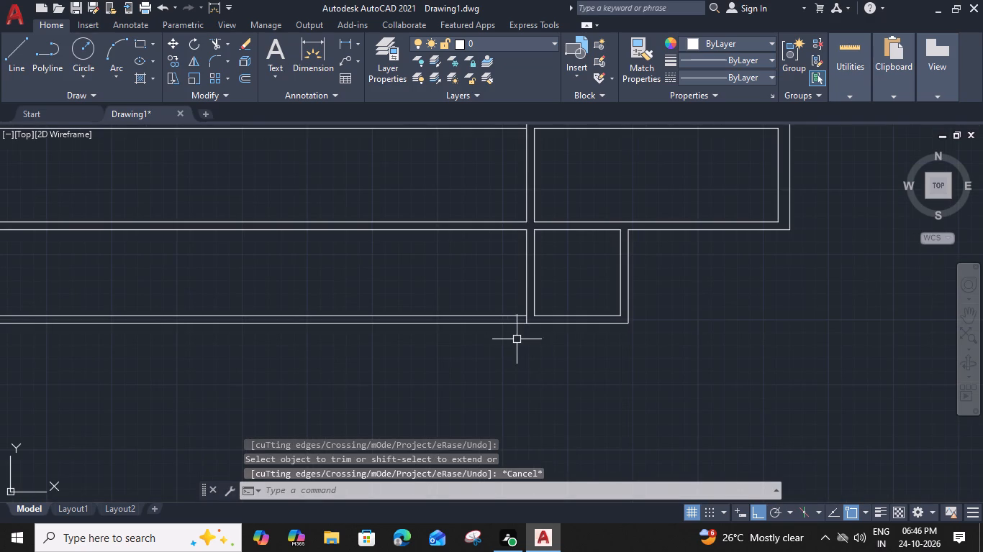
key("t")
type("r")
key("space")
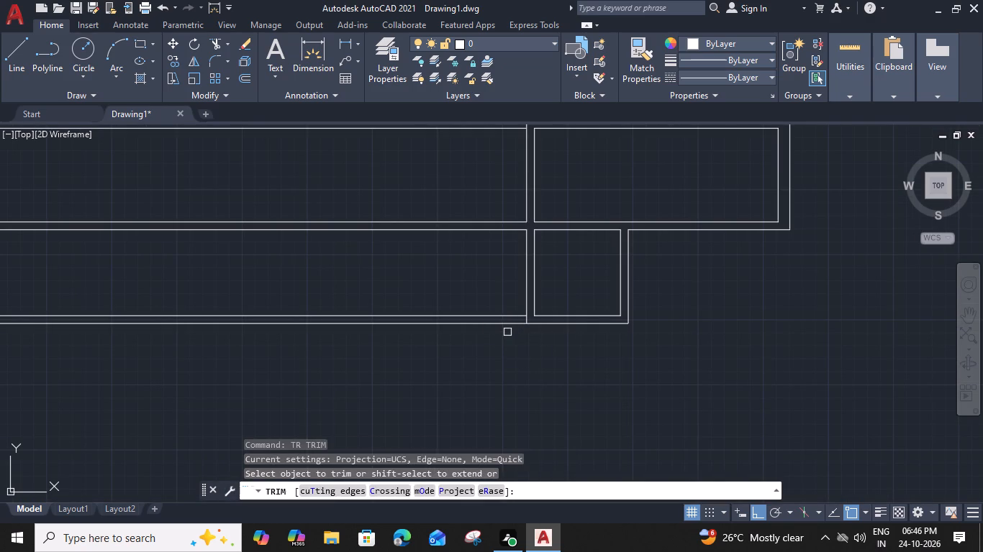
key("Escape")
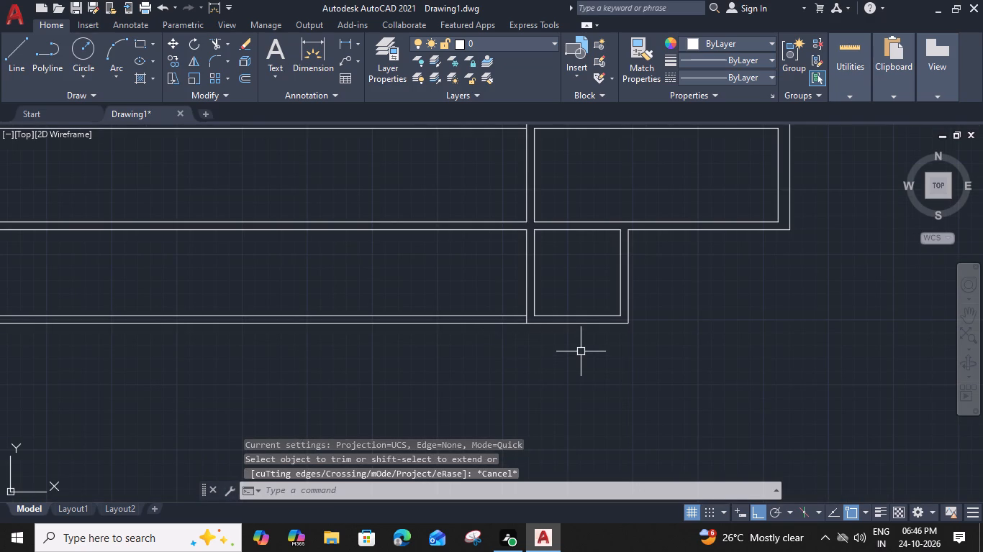
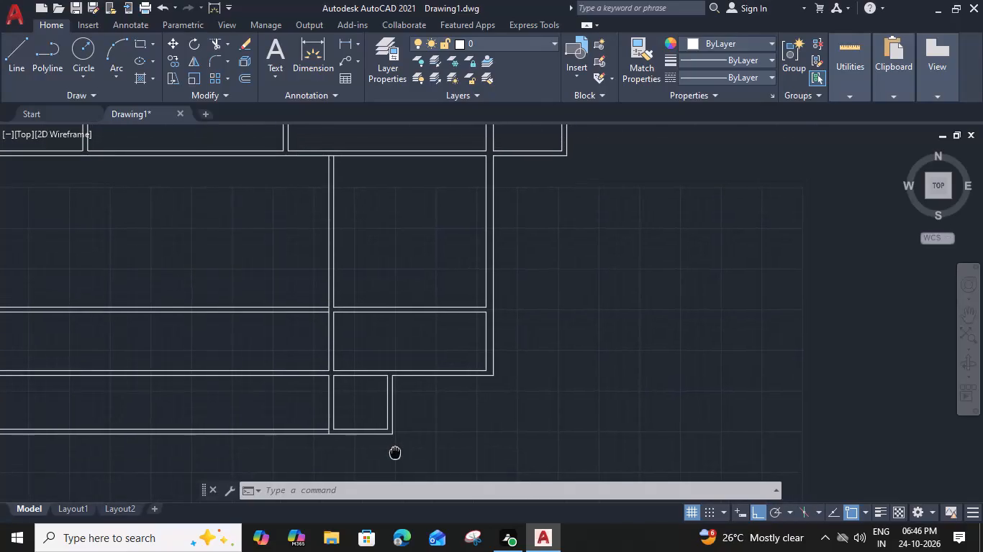
Trim the left exterior wall's inner line between the two lines of the horizontal wall above the large 15'6" row.
middle_click(410, 332)
scroll(379, 369, "down", 2)
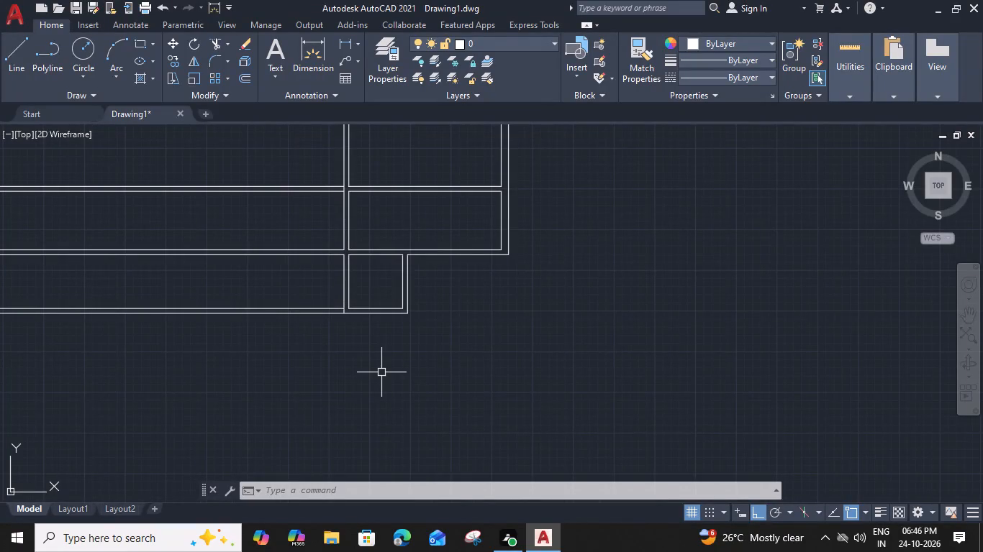
middle_click_drag(357, 369, 505, 344)
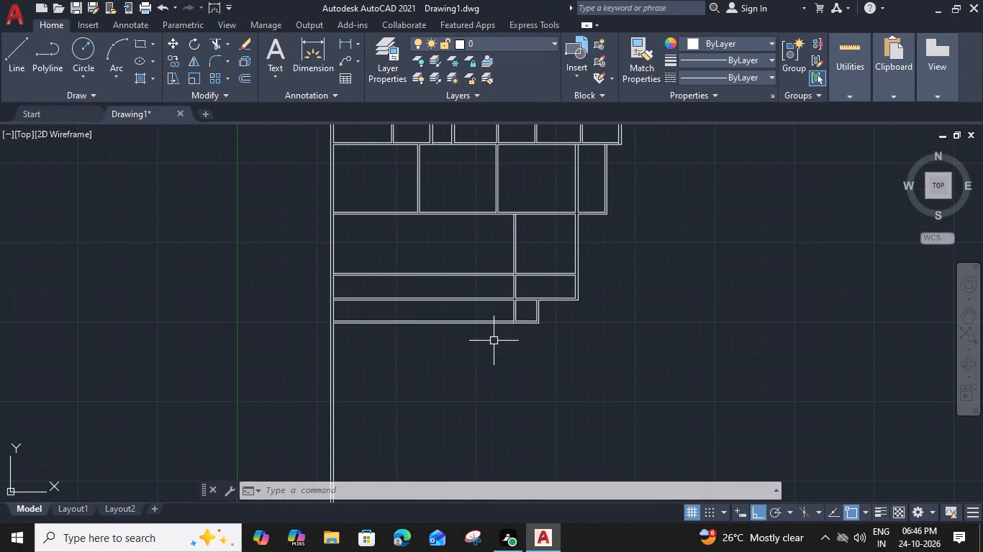
middle_click_drag(380, 318, 431, 355)
scroll(402, 283, "up", 2)
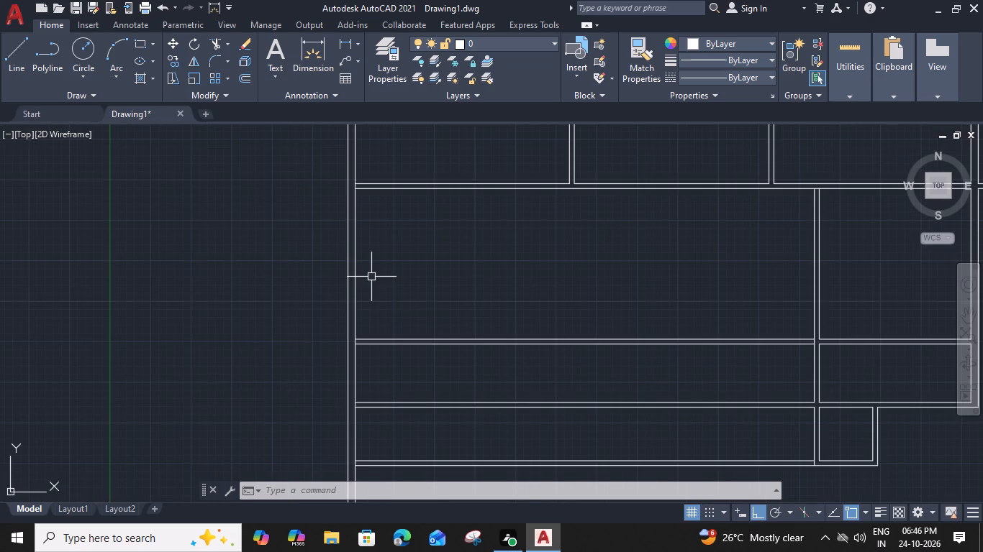
type("tr")
key("space")
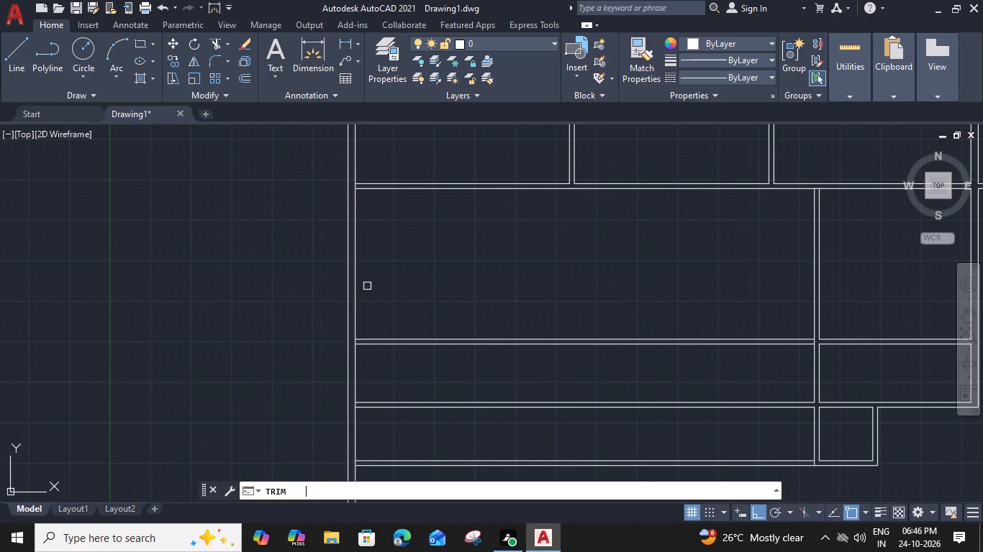
scroll(354, 217, "up", 2)
middle_click_drag(351, 199, 343, 265)
scroll(340, 207, "up", 2)
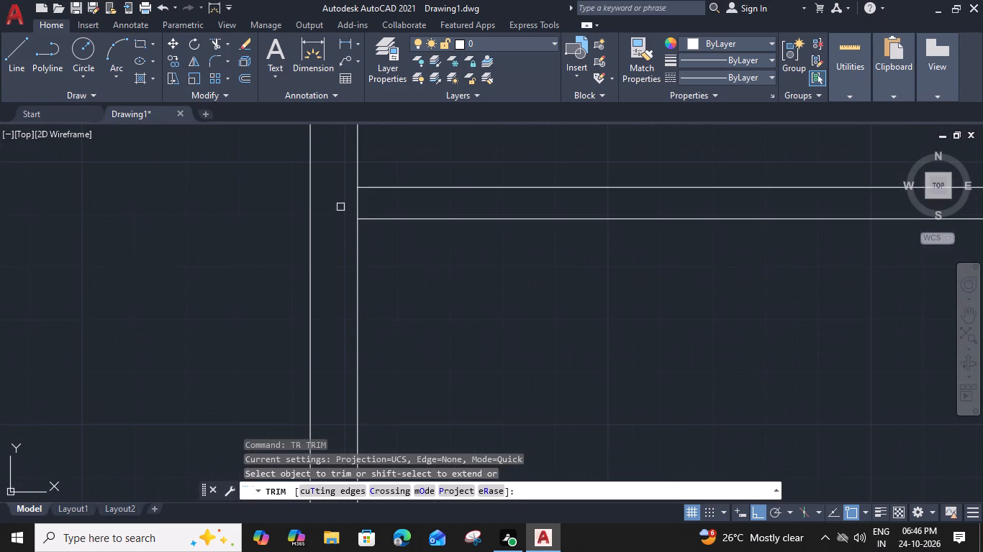
left_click(355, 208)
key("Escape")
Offset the left exterior wall's inner line 17'5" to the right, below the upper rooms.
scroll(387, 251, "down", 2)
middle_click_drag(446, 372, 434, 289)
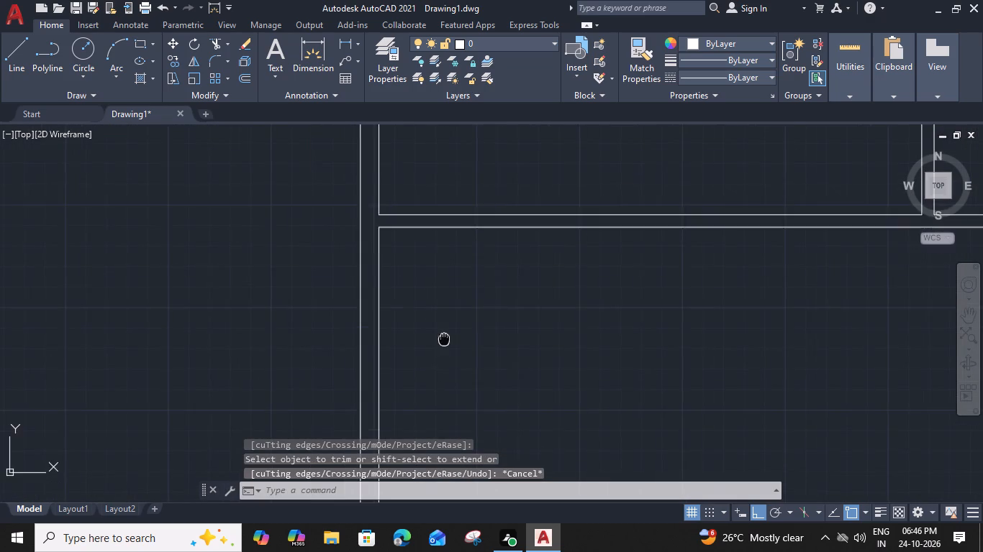
middle_click_drag(434, 289, 375, 147)
scroll(374, 150, "down", 2)
middle_click_drag(375, 195, 363, 204)
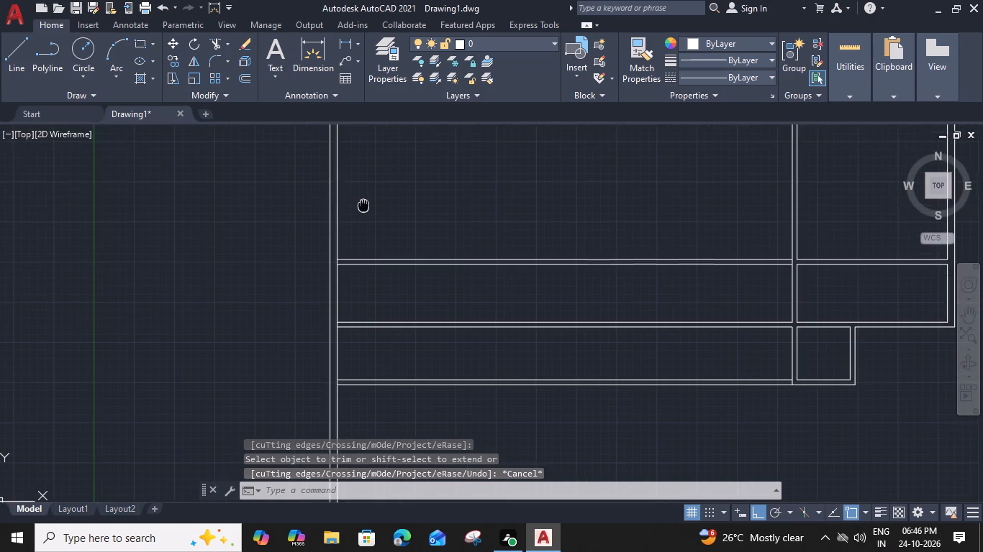
middle_click_drag(363, 204, 321, 277)
left_click(294, 269)
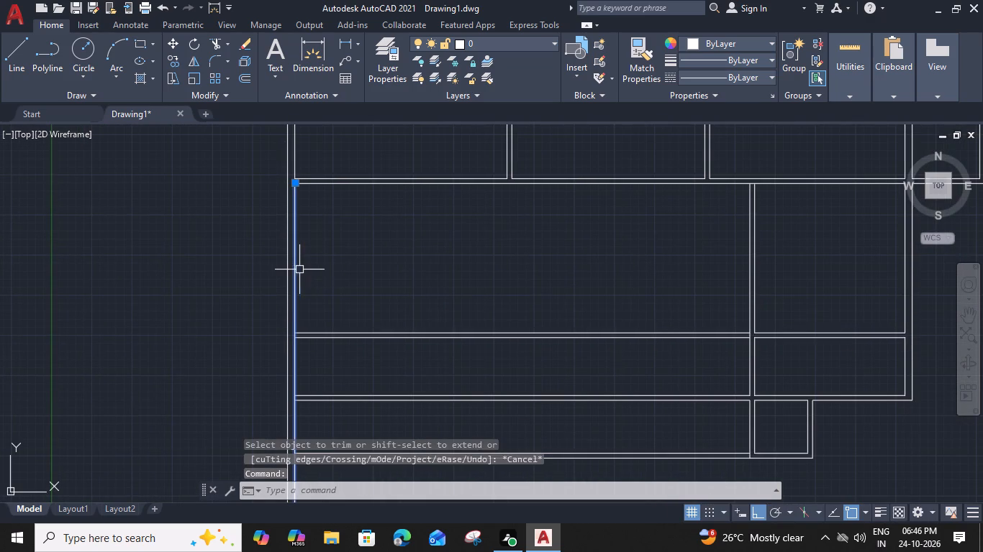
key("o")
key("space")
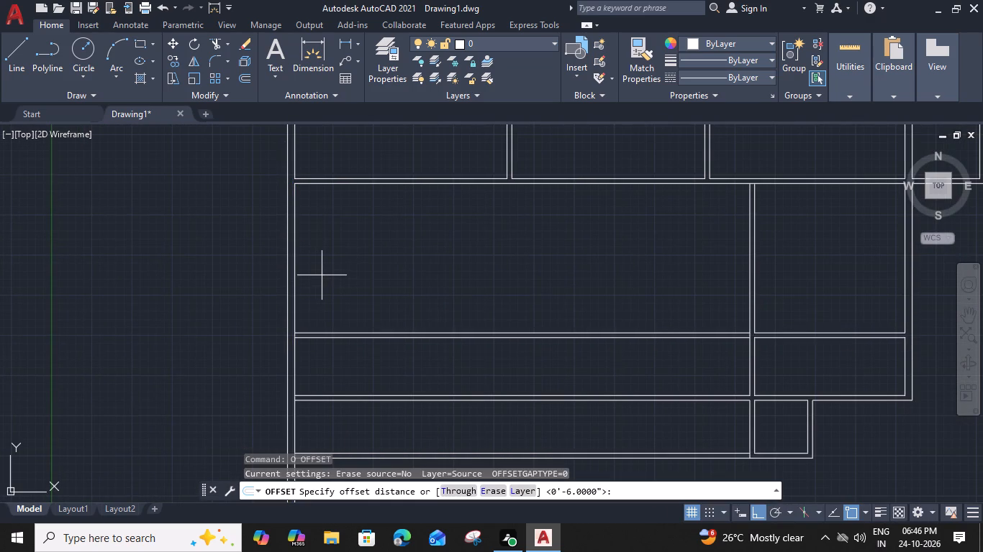
type("17'5")
key("shift+quotedbl")
key("Return")
left_click(405, 286)
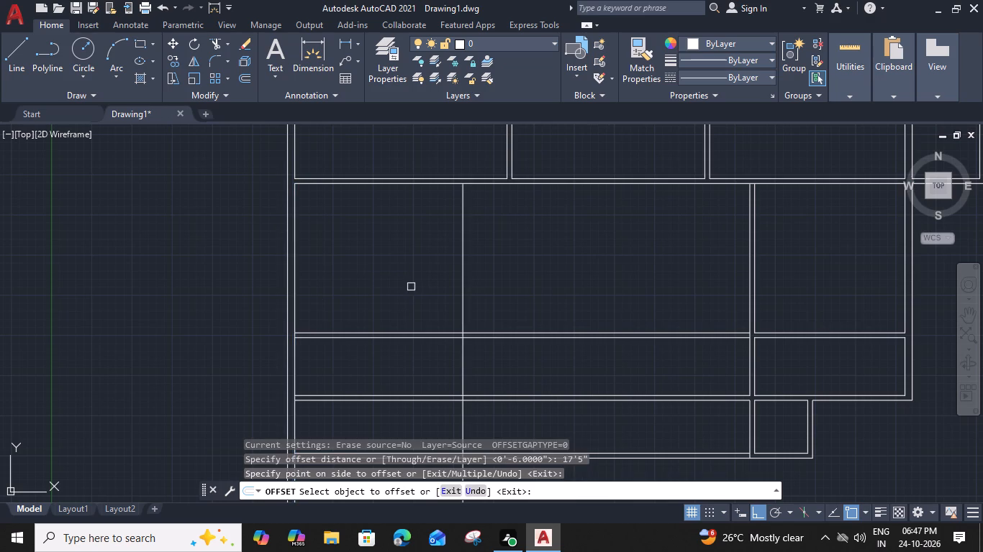
key("space")
Offset the new vertical line 6" to the right to give the partition its thickness.
left_click(463, 282)
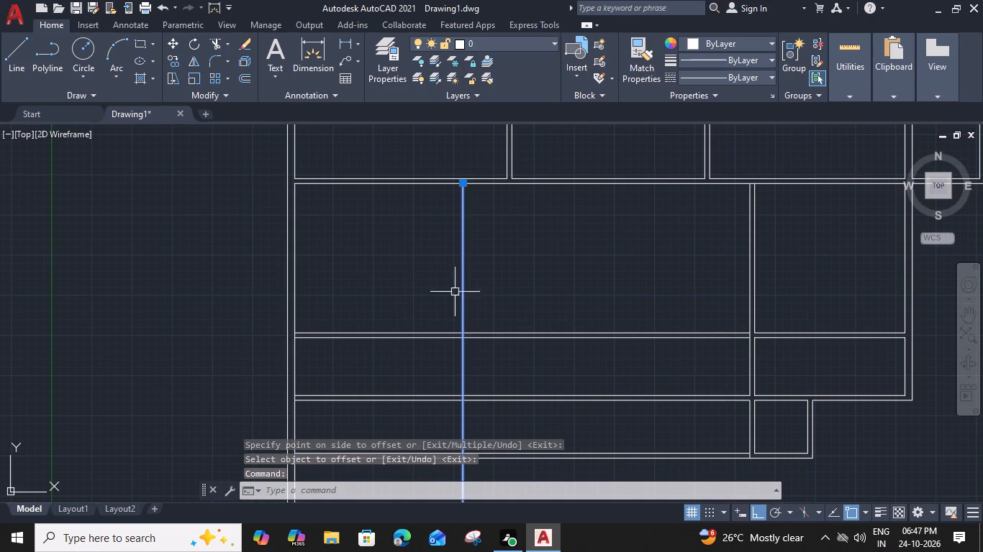
key("o")
key("space")
type("6\"")
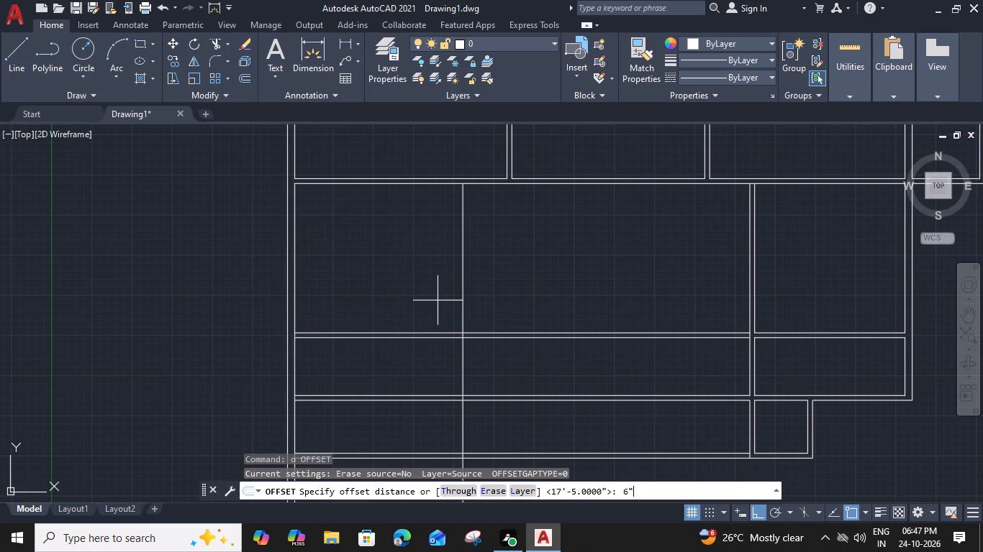
key("Return")
left_click(502, 300)
key("Escape")
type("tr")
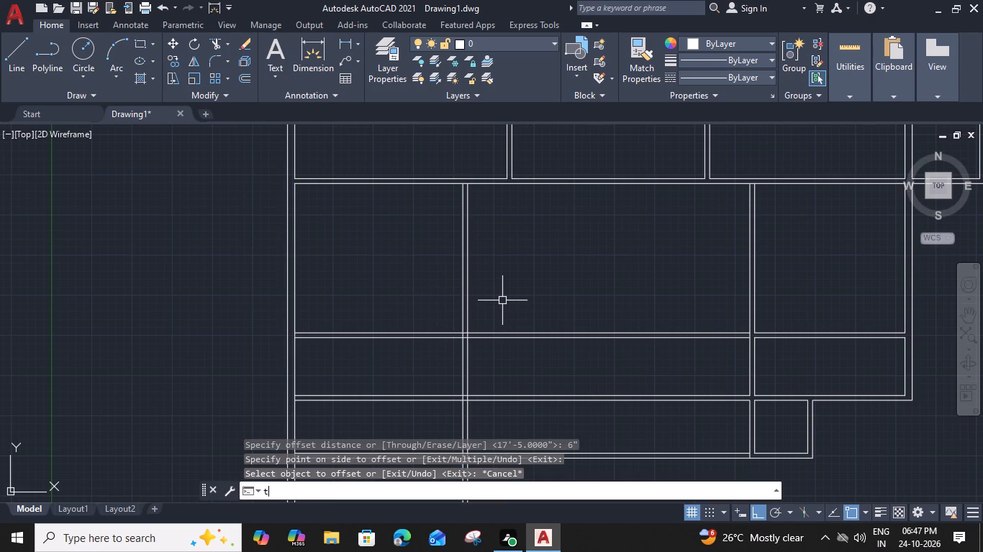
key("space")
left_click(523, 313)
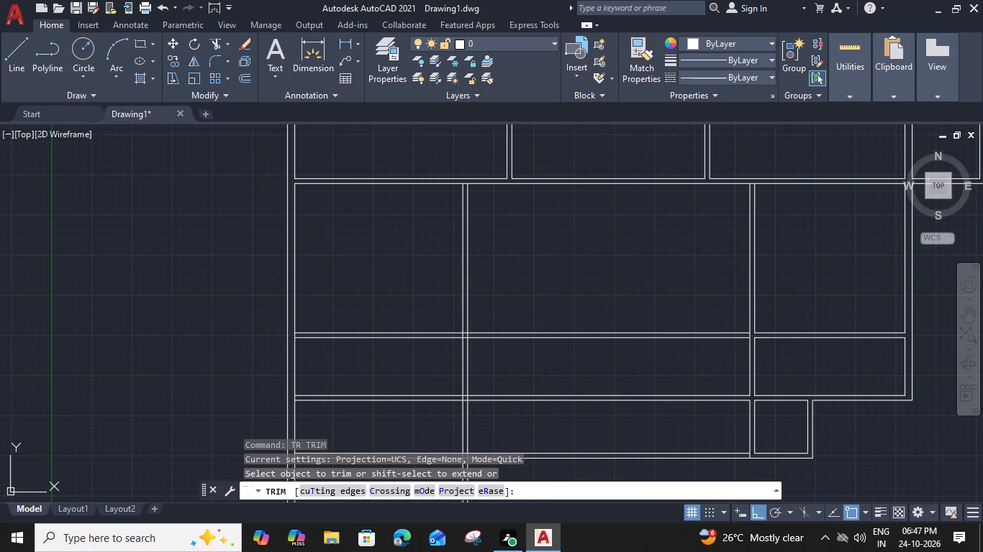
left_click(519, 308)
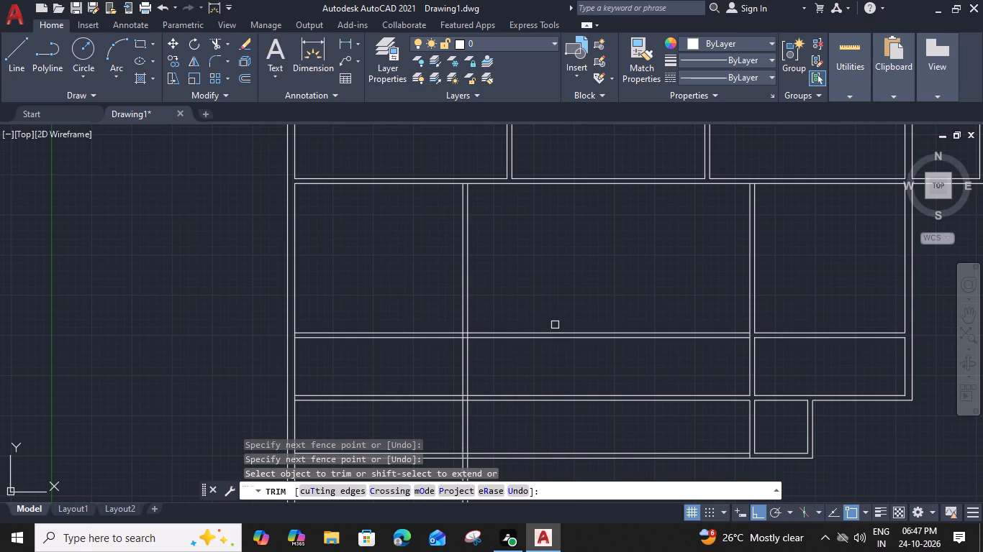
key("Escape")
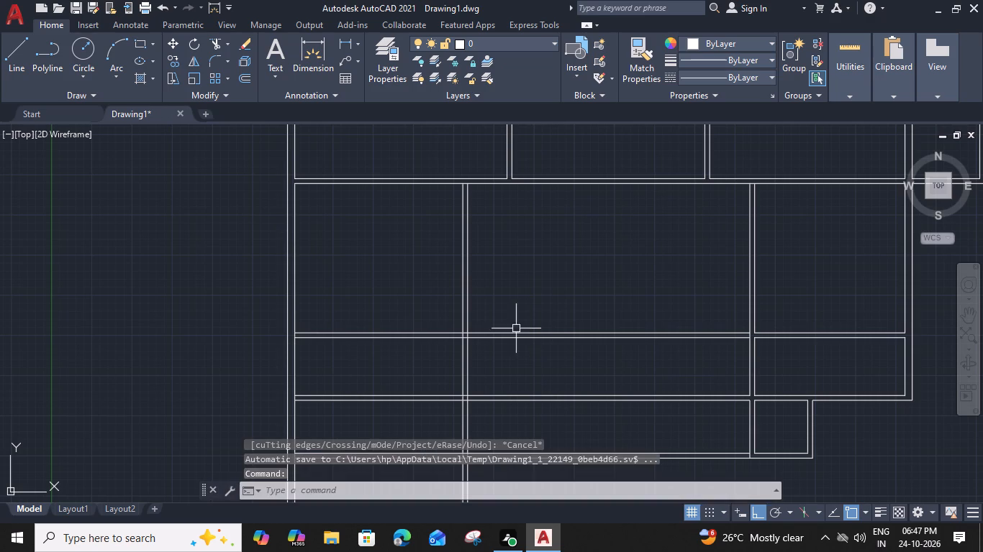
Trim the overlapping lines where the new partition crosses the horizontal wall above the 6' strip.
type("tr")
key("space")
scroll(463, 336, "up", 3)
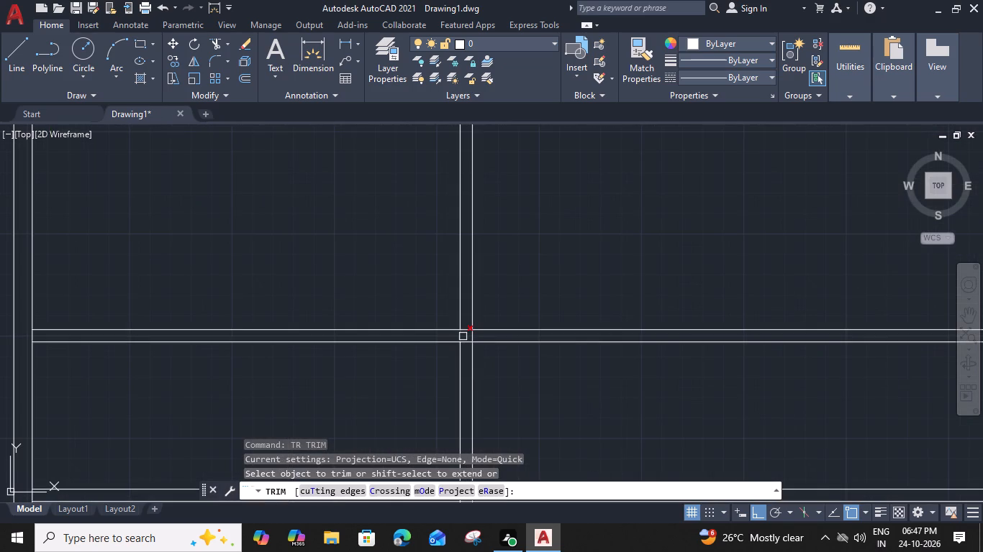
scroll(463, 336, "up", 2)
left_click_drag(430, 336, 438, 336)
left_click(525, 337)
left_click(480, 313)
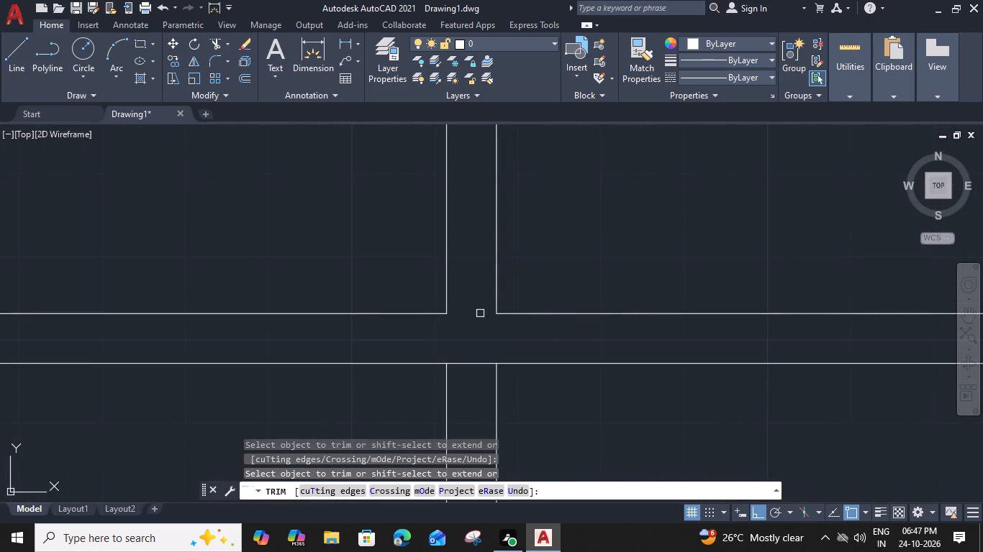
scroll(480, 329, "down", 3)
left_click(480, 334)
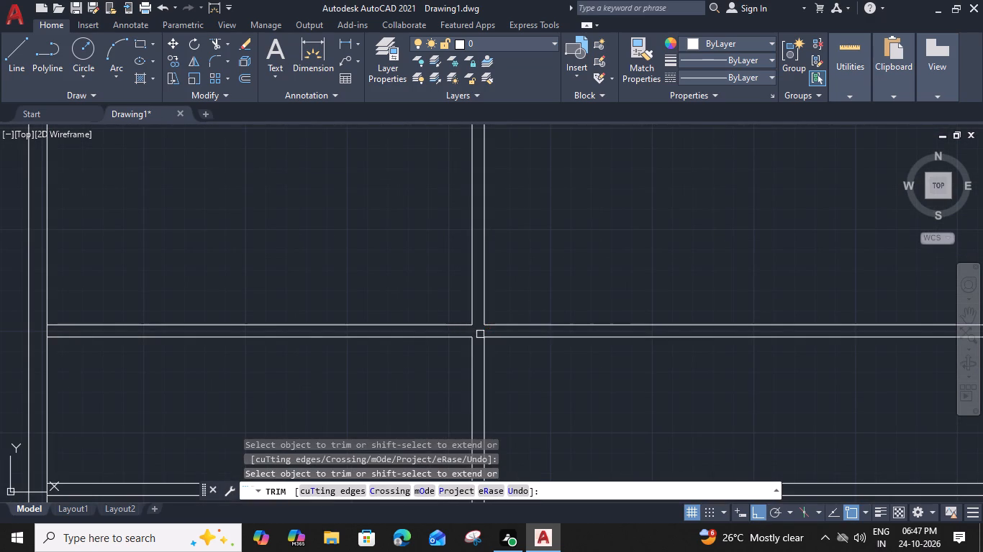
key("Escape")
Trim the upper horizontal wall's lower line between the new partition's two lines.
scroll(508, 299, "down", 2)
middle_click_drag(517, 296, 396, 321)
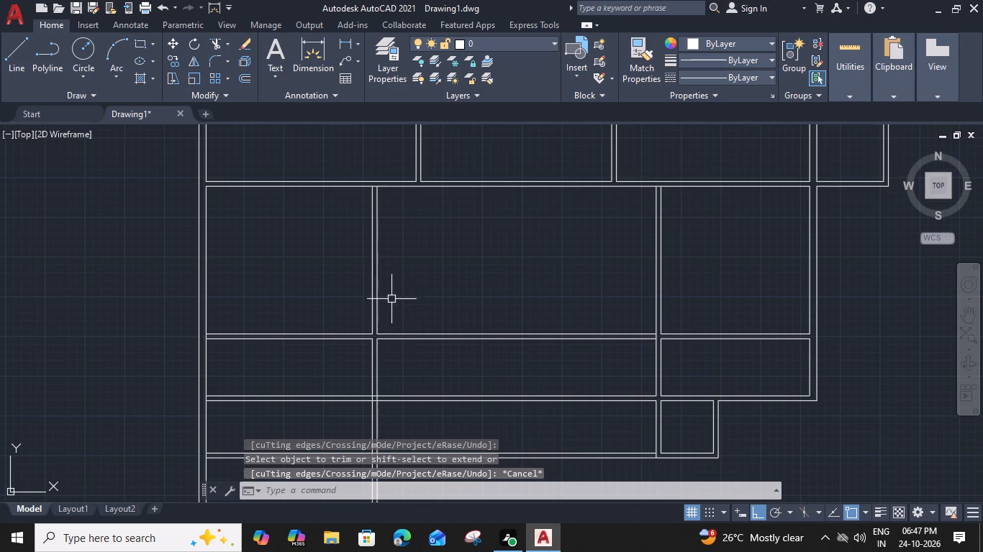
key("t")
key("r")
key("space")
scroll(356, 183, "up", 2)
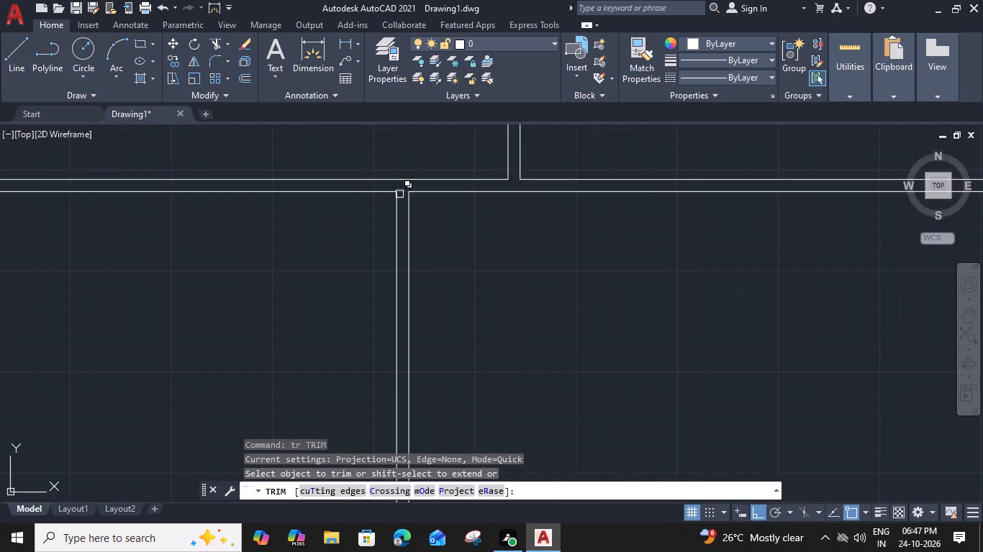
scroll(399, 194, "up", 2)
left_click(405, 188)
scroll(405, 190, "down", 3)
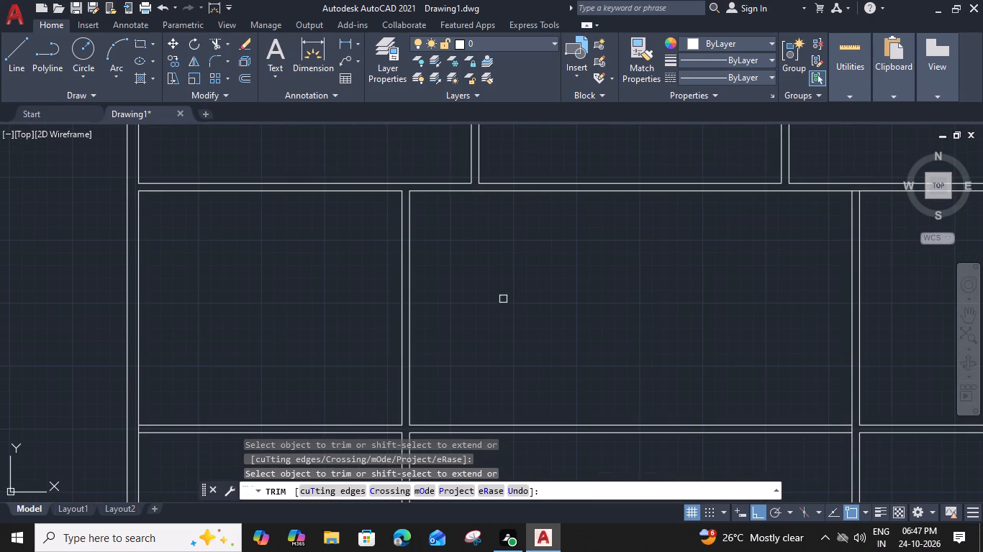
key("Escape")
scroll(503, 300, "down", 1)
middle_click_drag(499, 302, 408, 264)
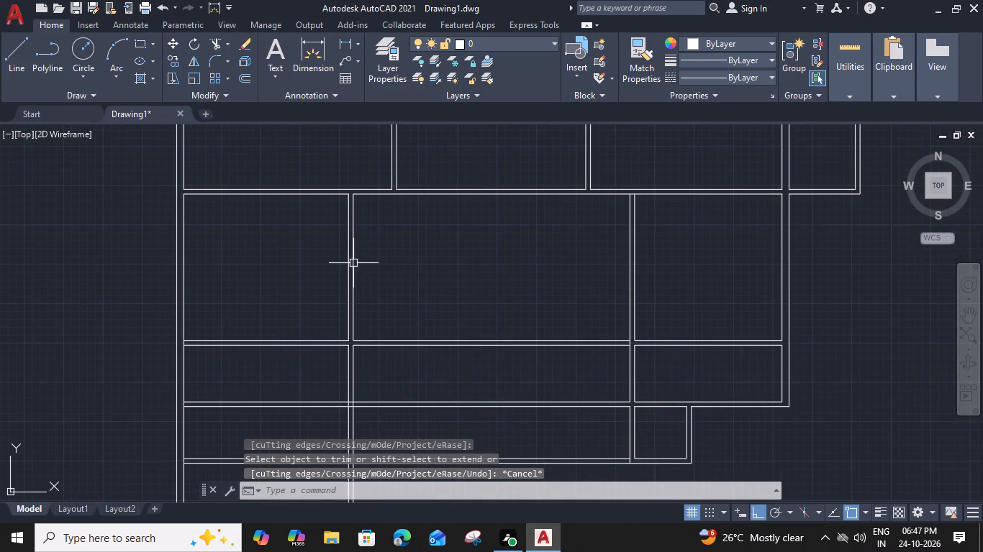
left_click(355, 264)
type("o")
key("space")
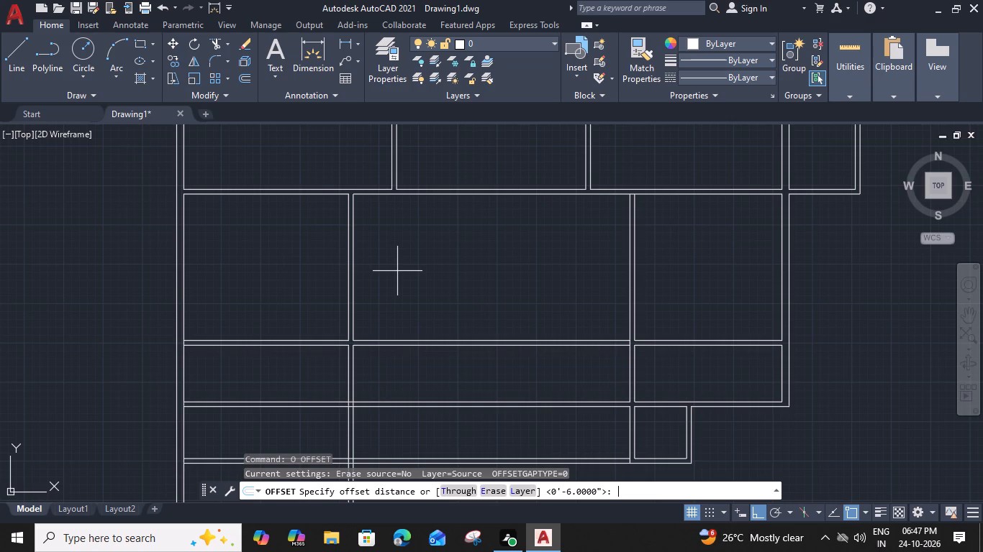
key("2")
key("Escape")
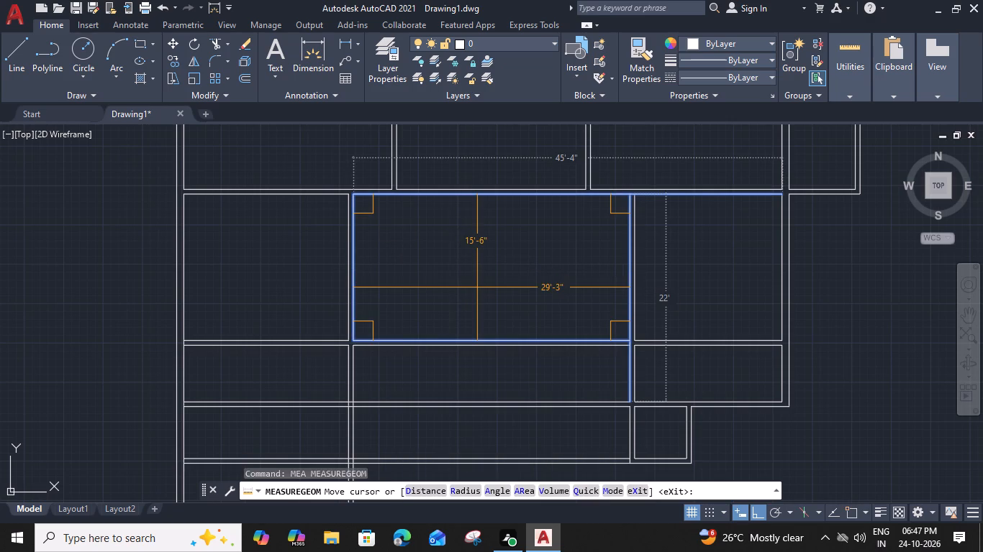
Measure the middle room between the two vertical partitions.
middle_click_drag(478, 289, 455, 284)
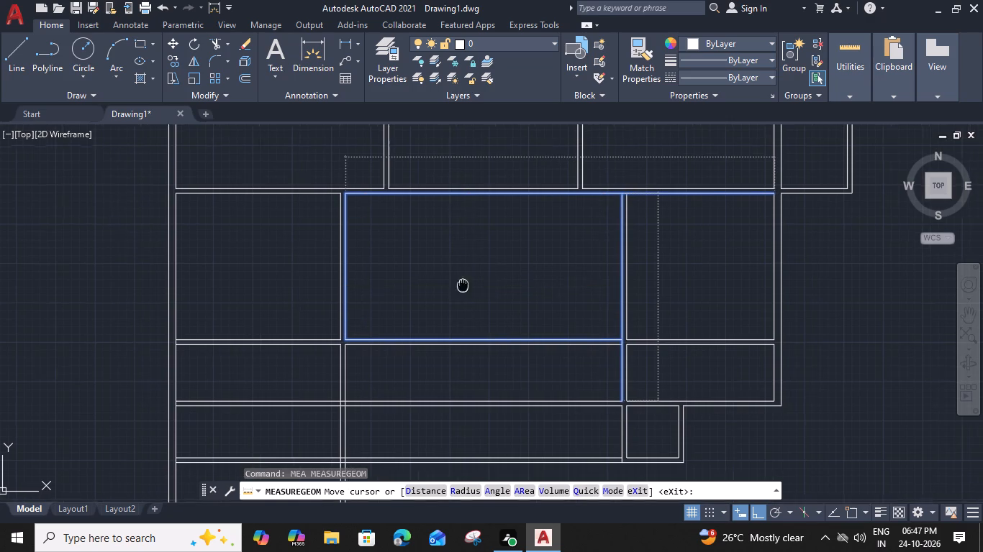
middle_click_drag(455, 284, 447, 280)
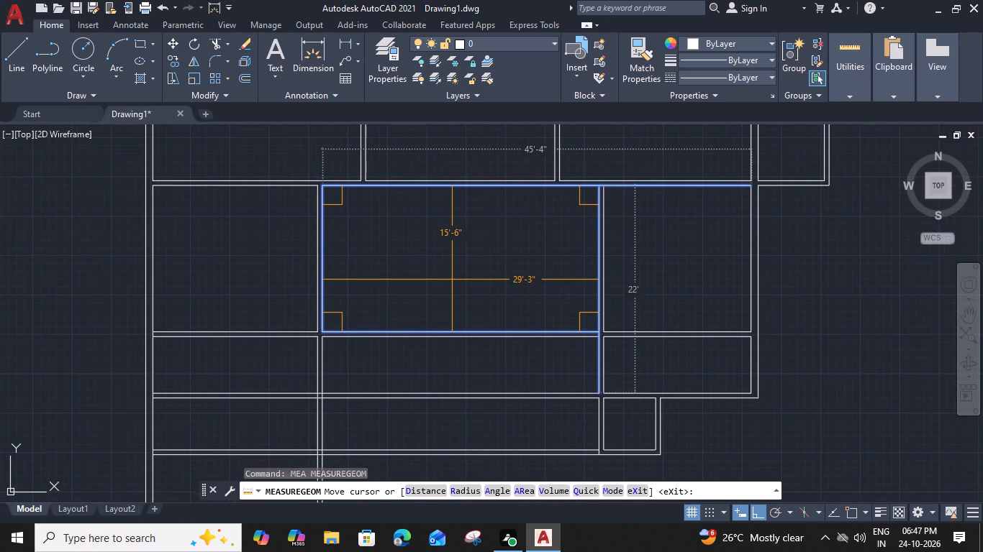
key("Escape")
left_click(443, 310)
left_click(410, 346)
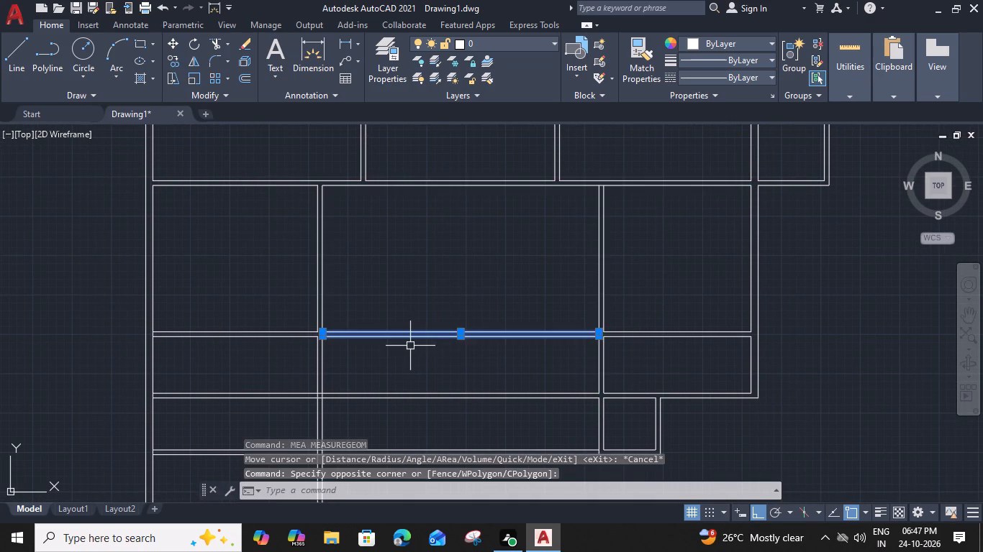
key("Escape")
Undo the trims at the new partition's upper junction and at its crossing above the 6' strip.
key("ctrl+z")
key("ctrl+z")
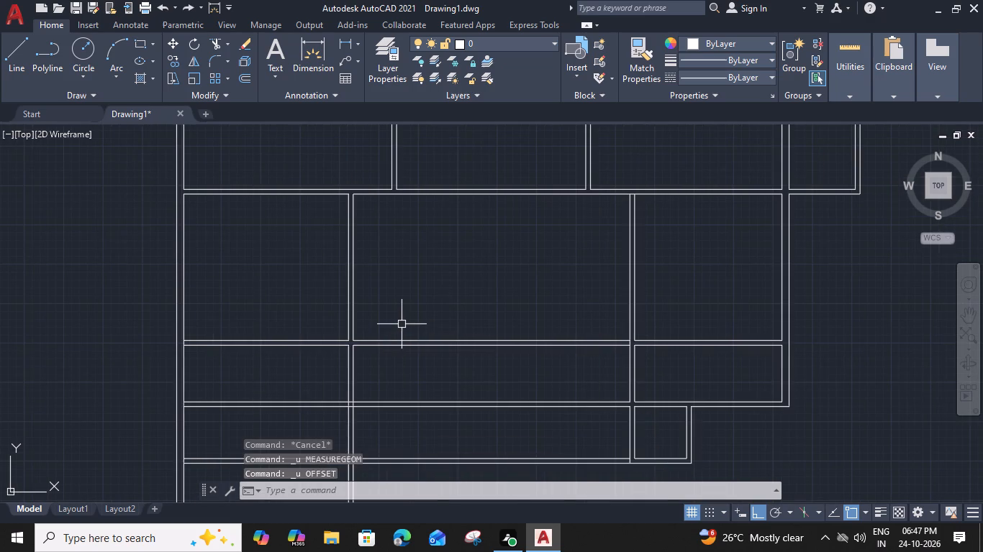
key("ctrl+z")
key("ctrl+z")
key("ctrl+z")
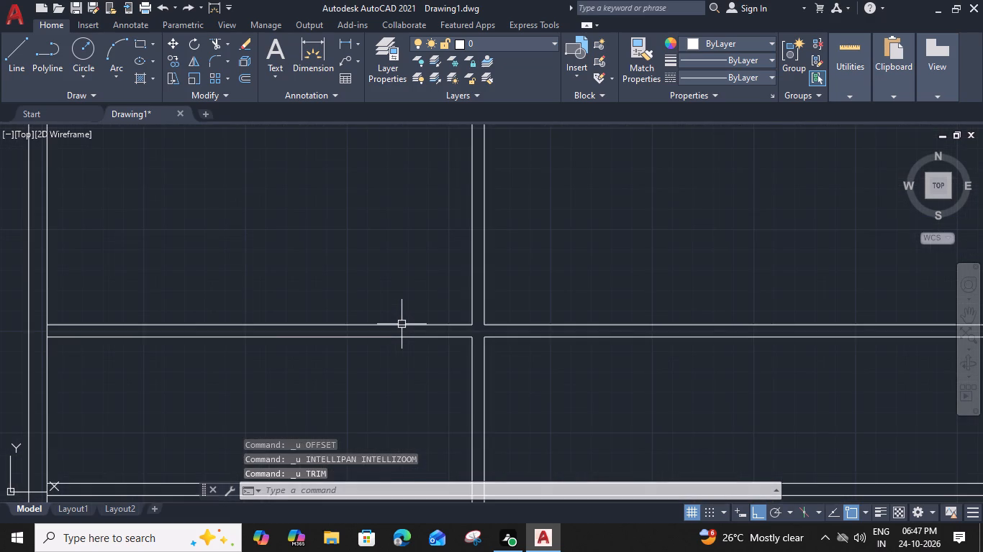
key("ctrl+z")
Trim the upper horizontal wall's lower line between the 6" partition's two lines to open the junction.
type("TR")
key("space")
scroll(472, 211, "up", 3)
middle_click_drag(455, 175, 450, 208)
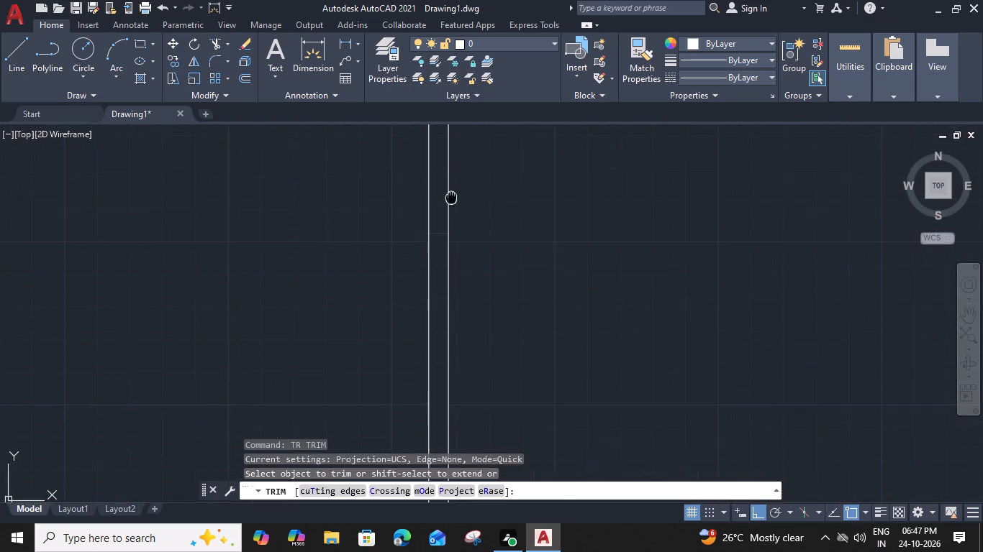
middle_click_drag(450, 208, 441, 379)
left_click(426, 313)
scroll(426, 312, "down", 3)
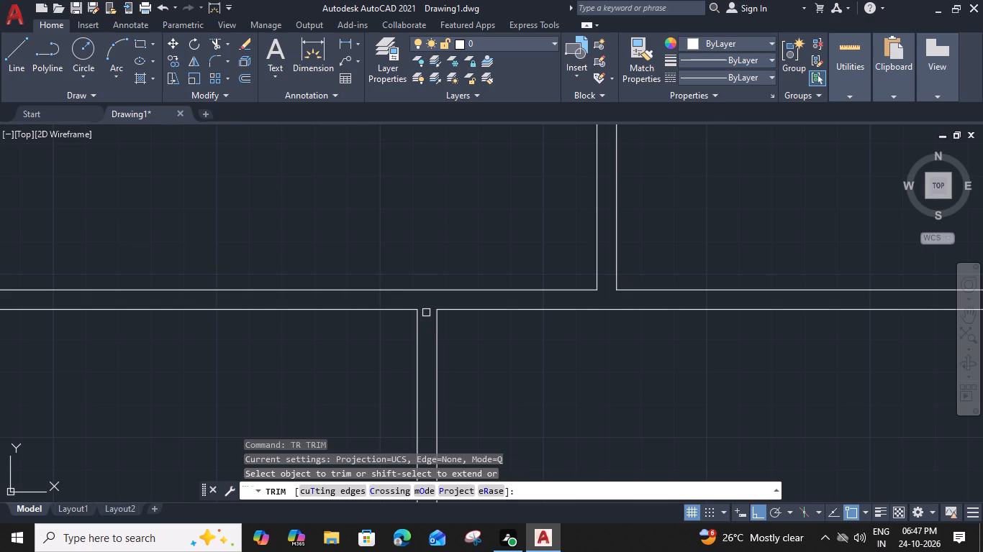
middle_click_drag(291, 426, 320, 289)
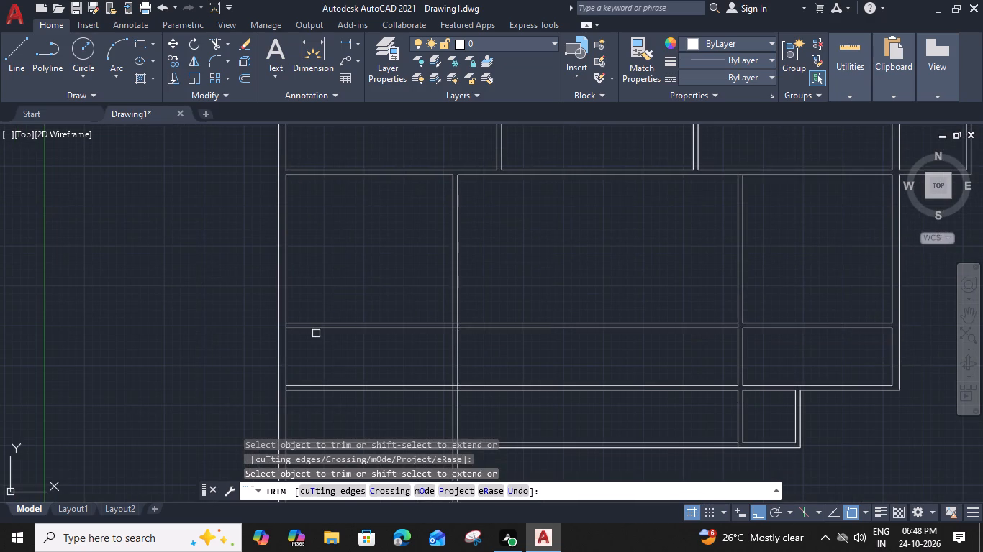
scroll(315, 359, "up", 1)
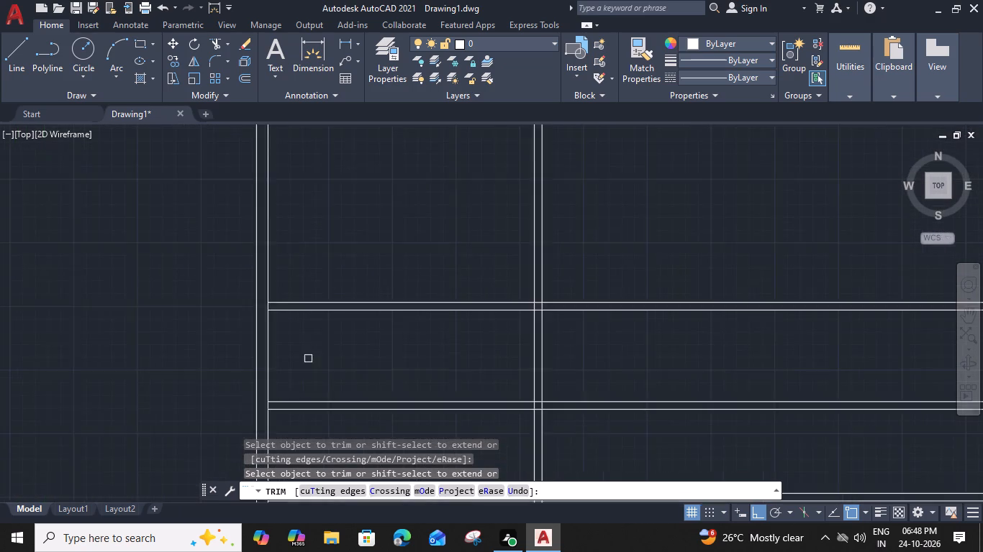
Trim the left wall's inner line between the upper horizontal wall's two lines to open the junction.
scroll(304, 356, "up", 2)
left_click(243, 257)
scroll(243, 257, "down", 3)
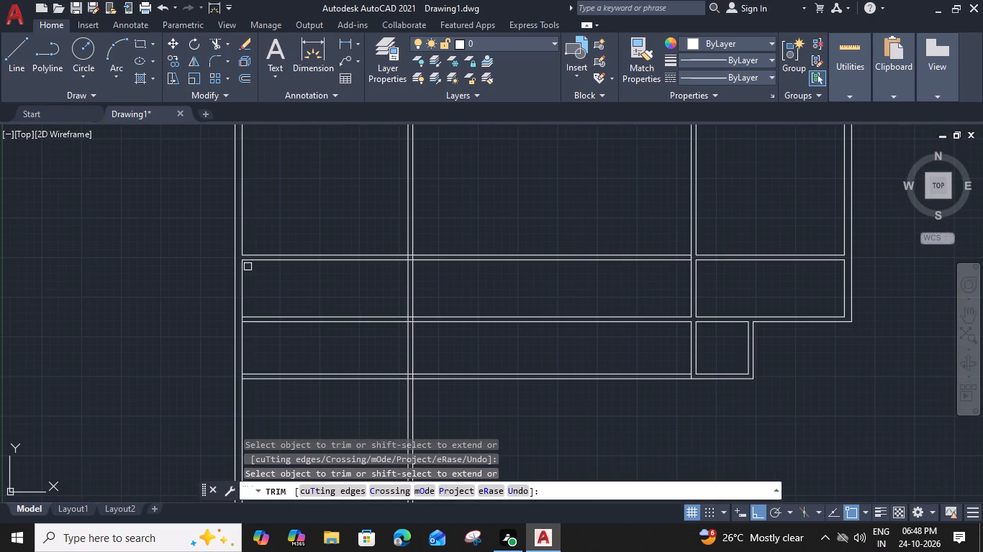
key("Escape")
Trim the partition's left line and both upper horizontal wall lines inside their crossing.
middle_click_drag(430, 300, 408, 308)
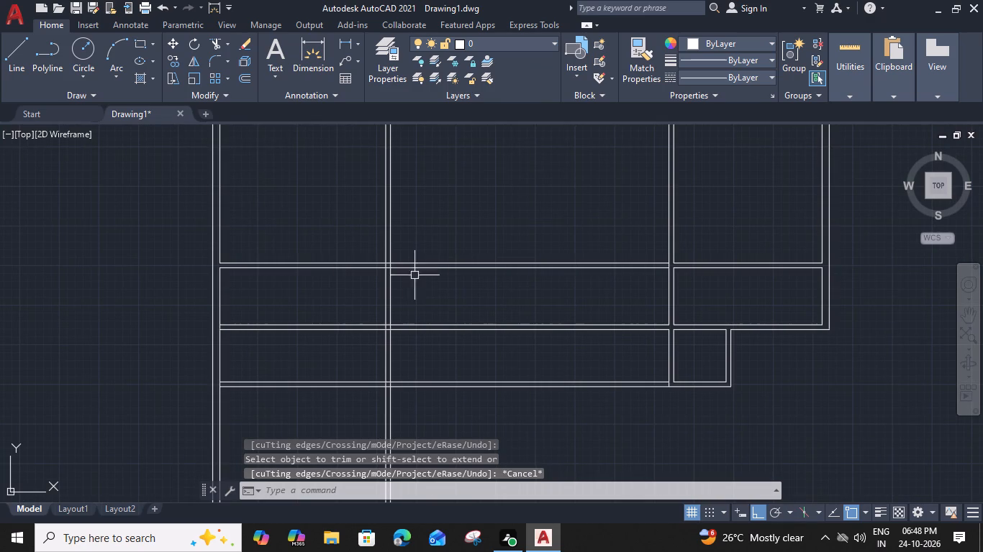
type("TR")
key("space")
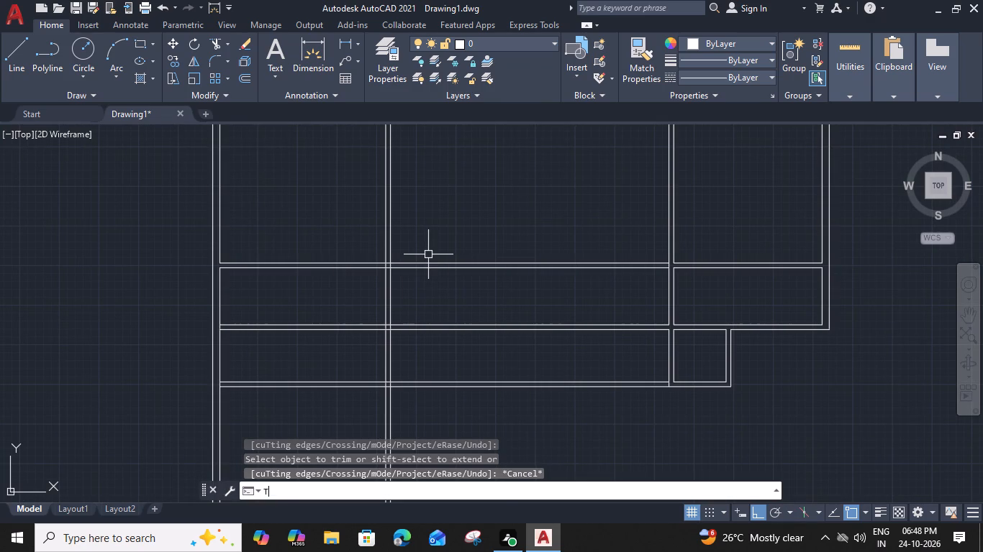
scroll(386, 276, "up", 4)
left_click(385, 198)
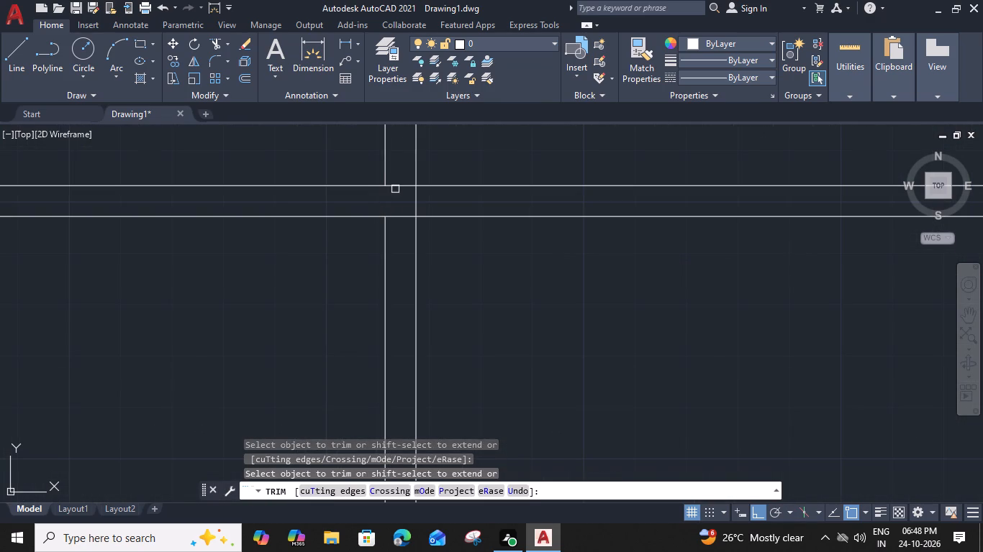
left_click(397, 186)
left_click(400, 214)
key("Escape")
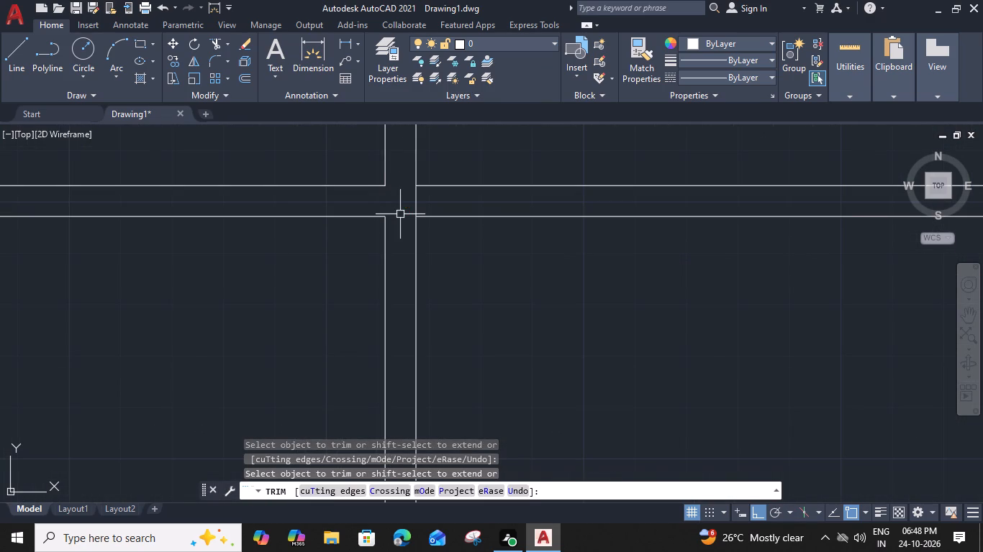
Erase the upper horizontal wall's two lines spanning the middle room between the vertical partitions.
scroll(400, 214, "down", 3)
middle_click_drag(483, 226, 366, 229)
left_click(414, 198)
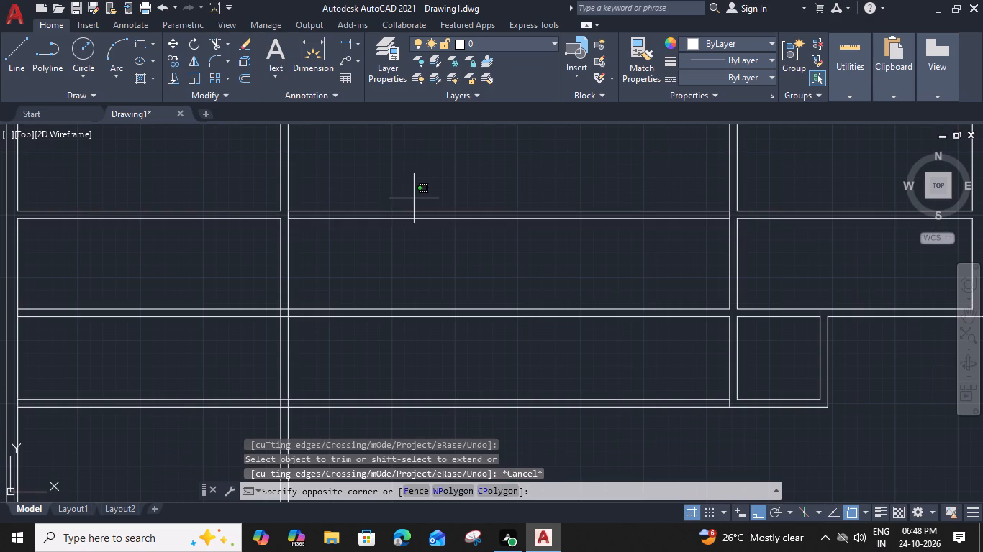
left_click(384, 245)
key("Delete")
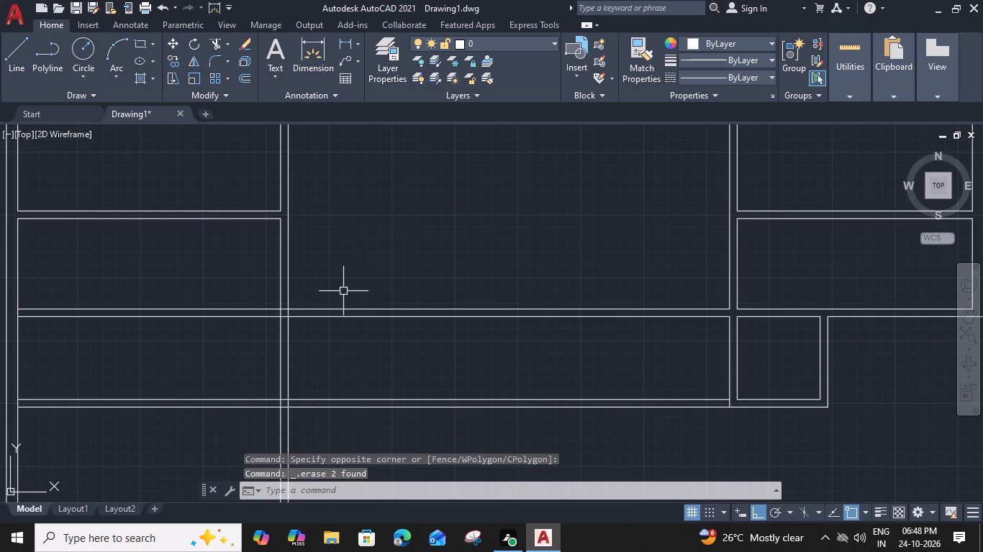
Erase the two full-length lines of the second horizontal wall, below the upper horizontal wall.
middle_click_drag(344, 291, 457, 290)
middle_click_drag(366, 300, 448, 298)
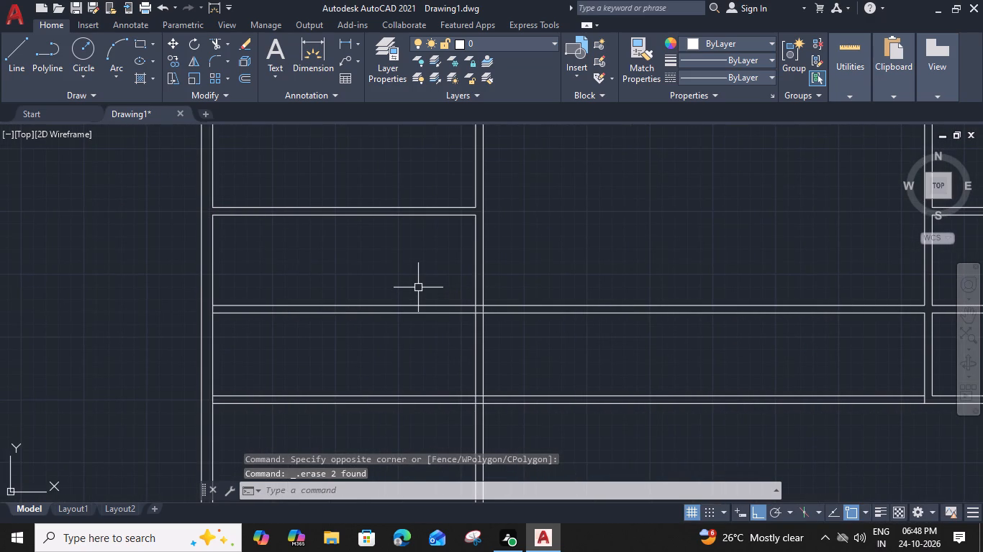
left_click(420, 285)
left_click(372, 326)
key("Delete")
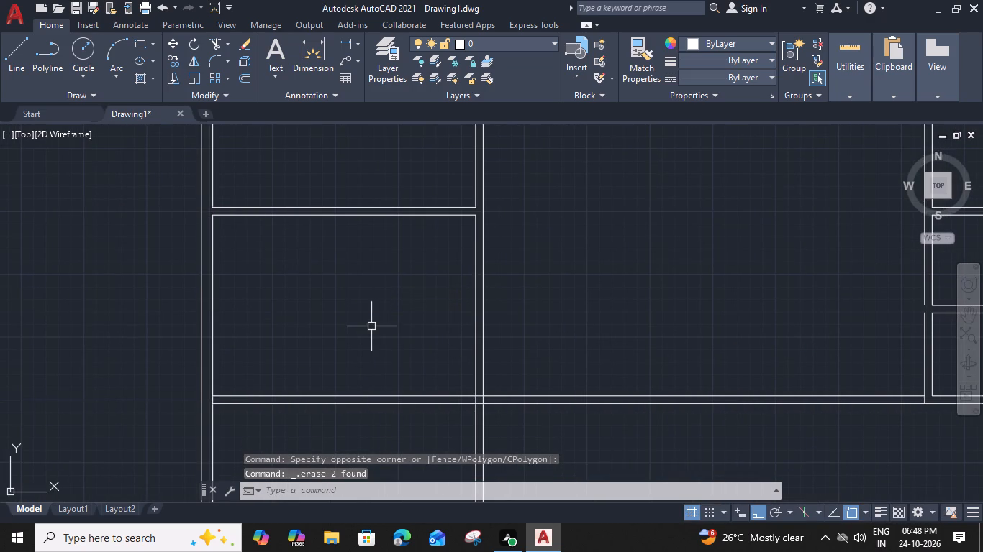
Offset the lower line of the left room's upper horizontal wall 11'6" downward.
left_click(373, 214)
type("O")
key("space")
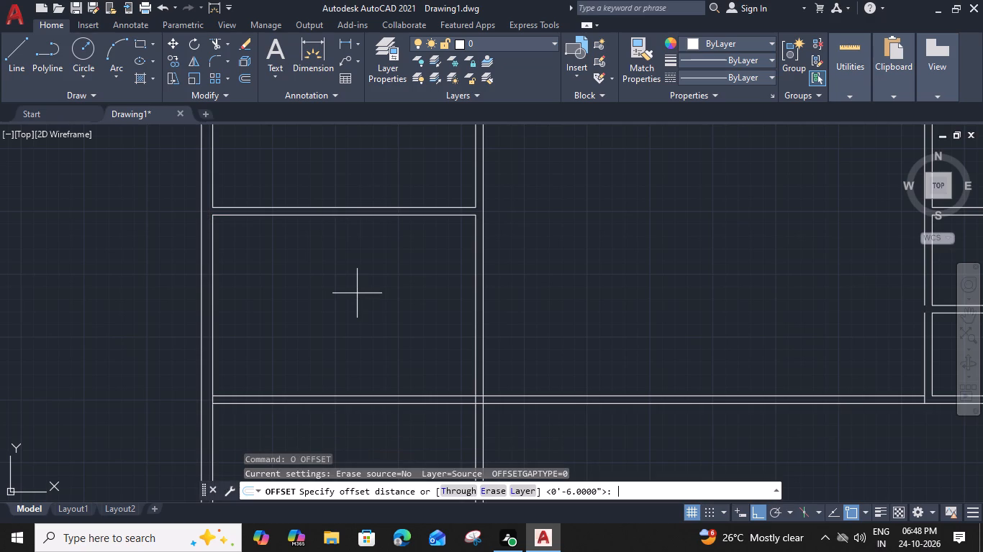
type("11'")
key("6")
key("shift+quotedbl")
key("Return")
left_click(350, 326)
key("Escape")
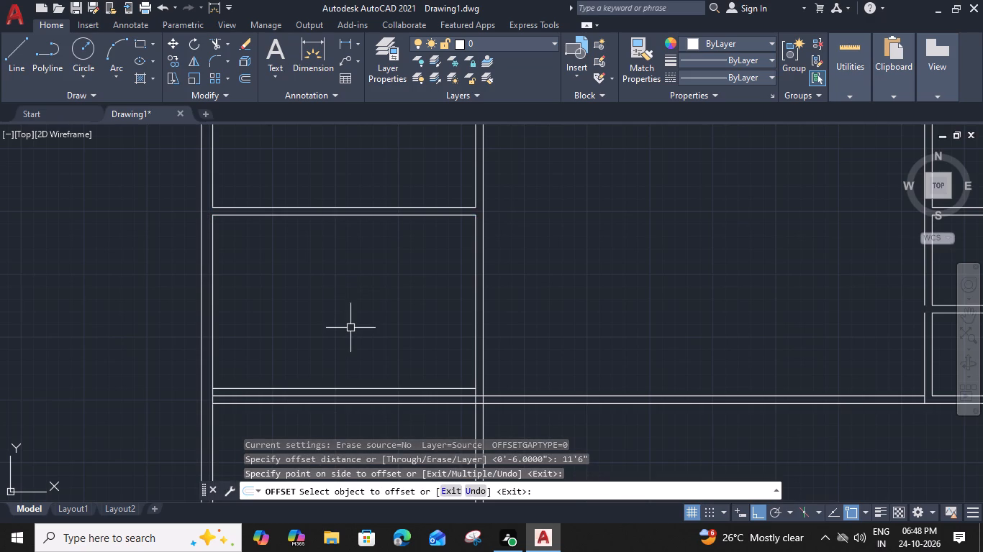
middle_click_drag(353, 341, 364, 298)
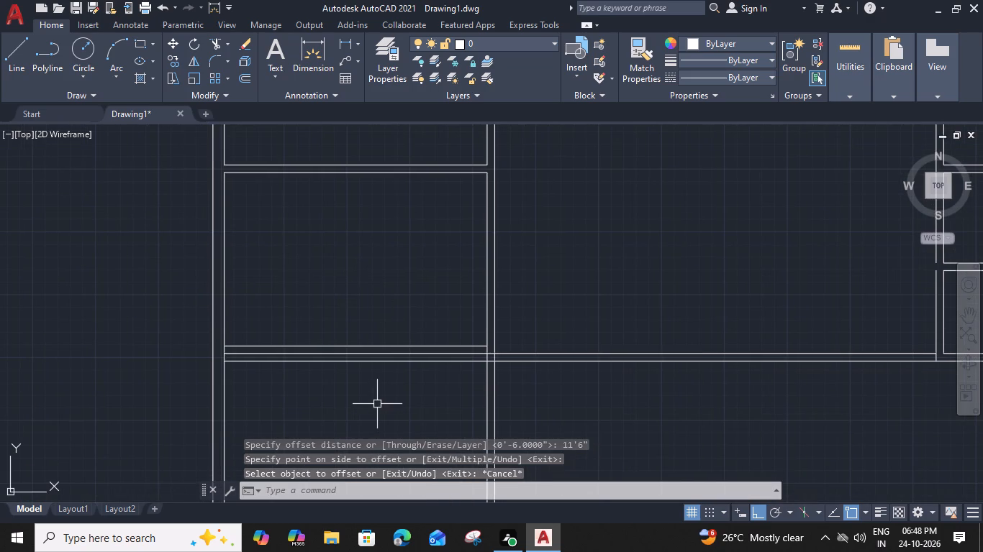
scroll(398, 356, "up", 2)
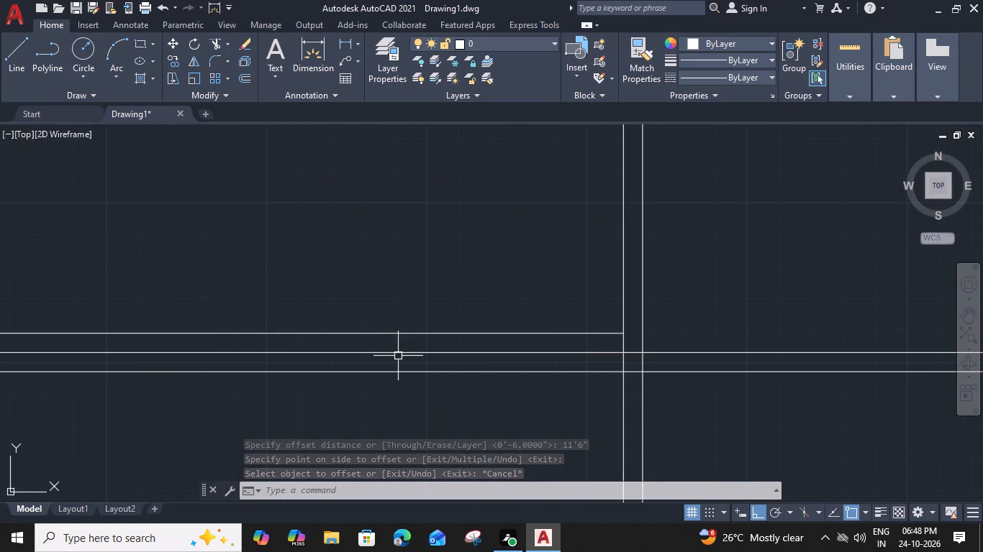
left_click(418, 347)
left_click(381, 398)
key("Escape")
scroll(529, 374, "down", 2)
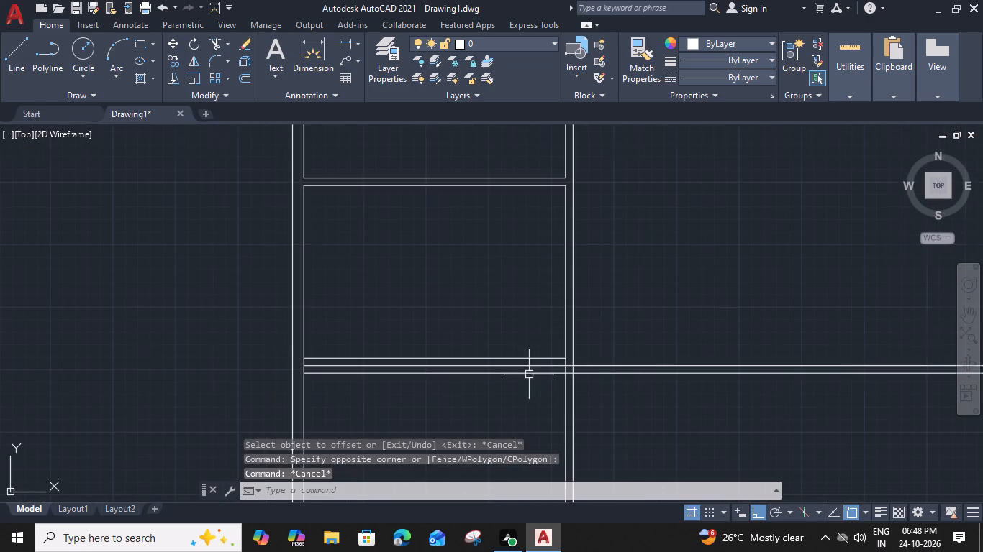
Trim away the lowest horizontal wall's two lines across the middle room, the left room and the partition's thickness.
middle_click_drag(651, 355, 409, 317)
type("TR")
key("space")
left_click(531, 308)
left_click(505, 366)
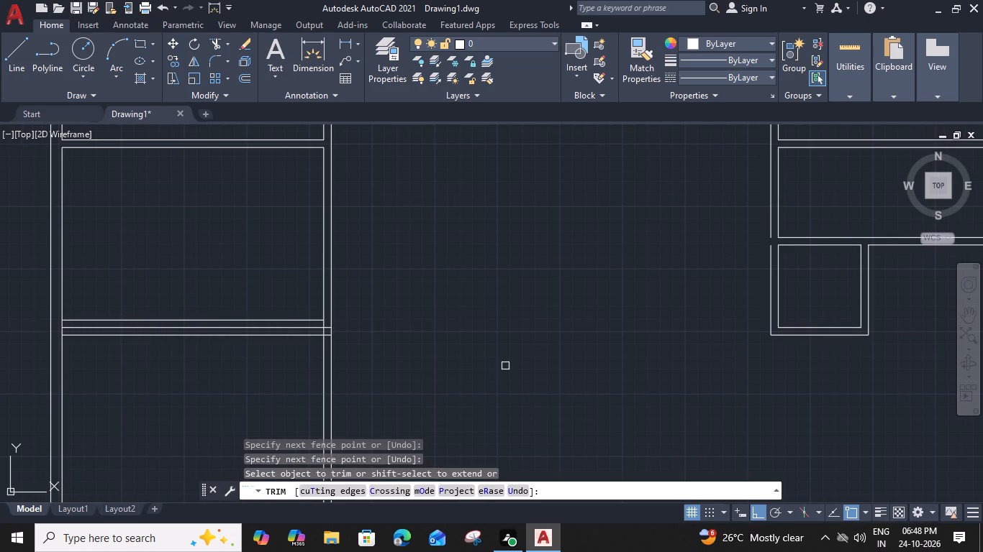
middle_click_drag(451, 374, 577, 354)
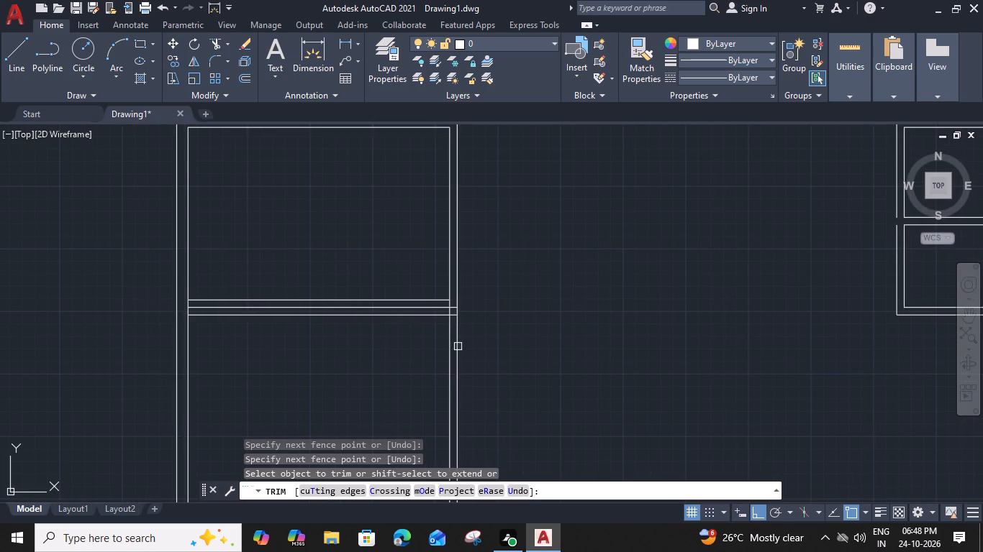
scroll(378, 319, "up", 2)
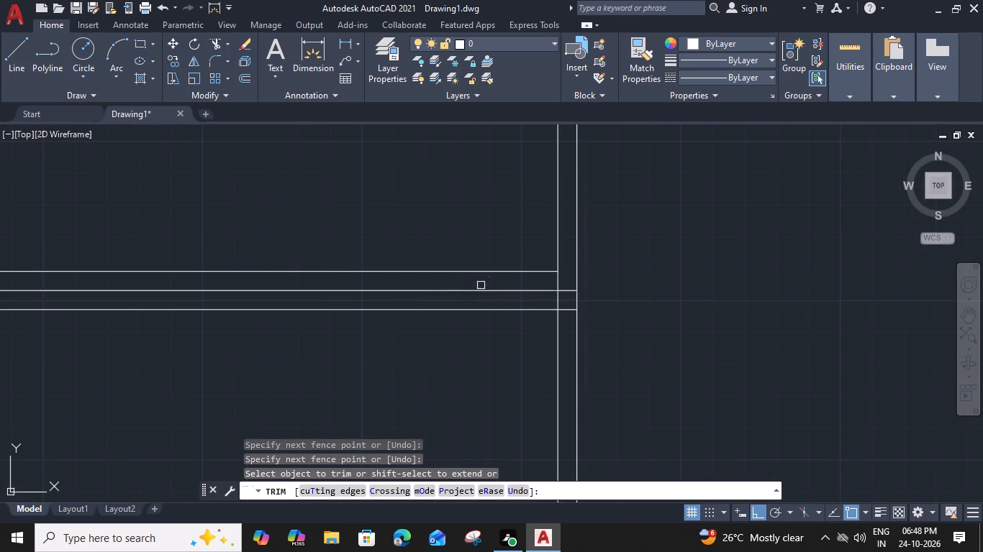
left_click(481, 285)
left_click(425, 359)
left_click(567, 289)
left_click(568, 309)
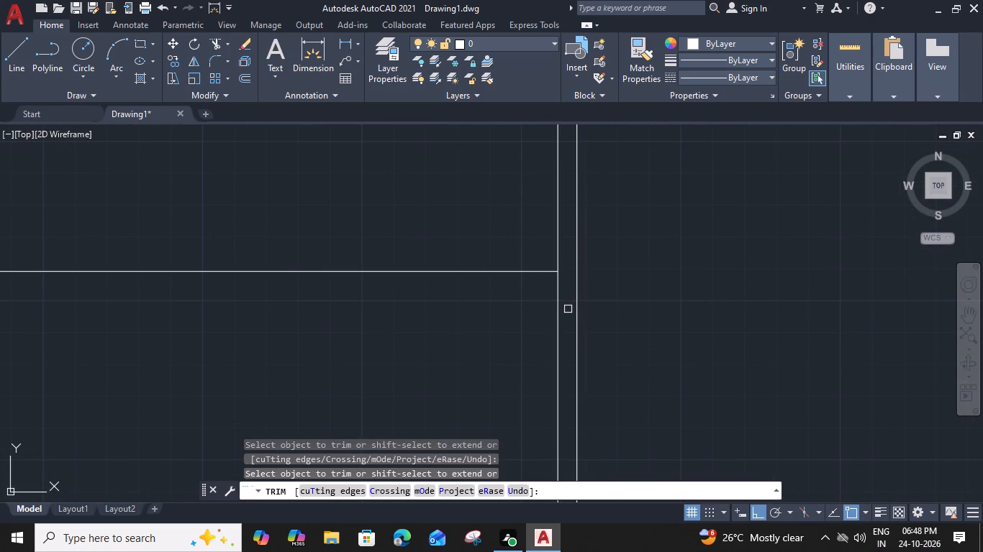
scroll(499, 341, "down", 3)
middle_click_drag(384, 354, 551, 342)
key("Escape")
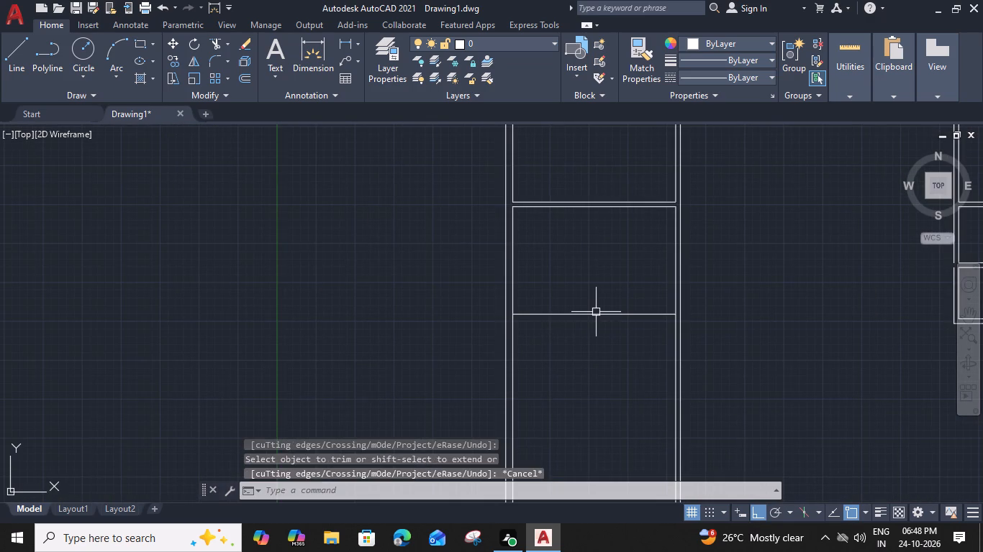
Offset the left room's new lower horizontal line 6" downward to form the wall thickness.
left_click(596, 312)
key("o")
key("space")
type("6\"")
key("Return")
left_click(541, 364)
key("Escape")
Trim the left wall's inner line and the partition's left line between the new 6" horizontal wall's two lines.
middle_click_drag(568, 351, 568, 351)
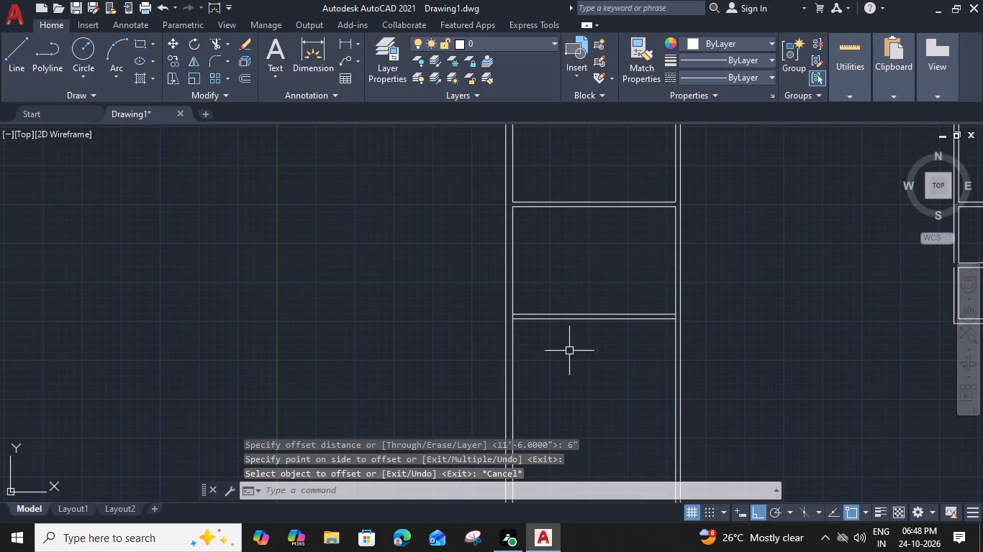
middle_click_drag(568, 351, 535, 354)
type("TR")
key("space")
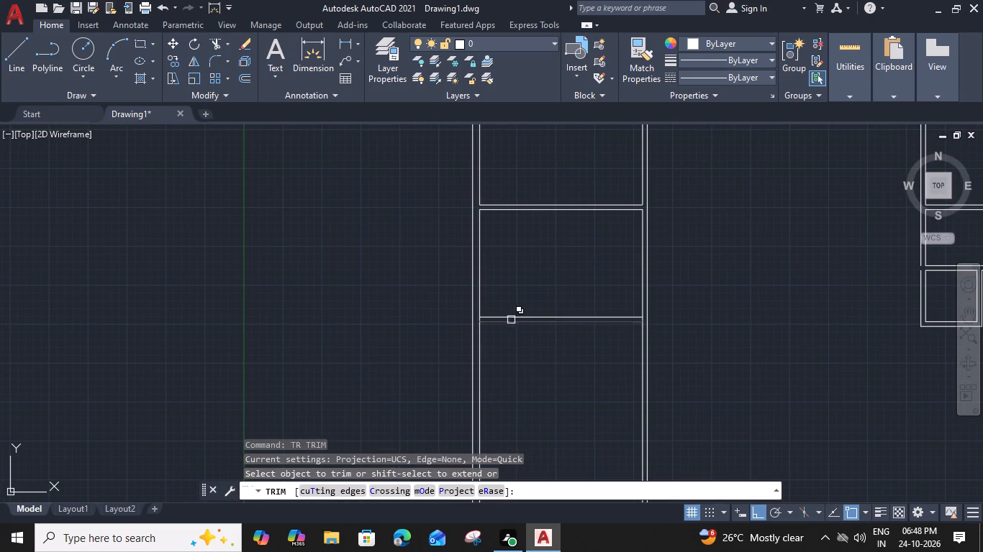
scroll(509, 318, "up", 2)
scroll(436, 324, "up", 3)
left_click(419, 327)
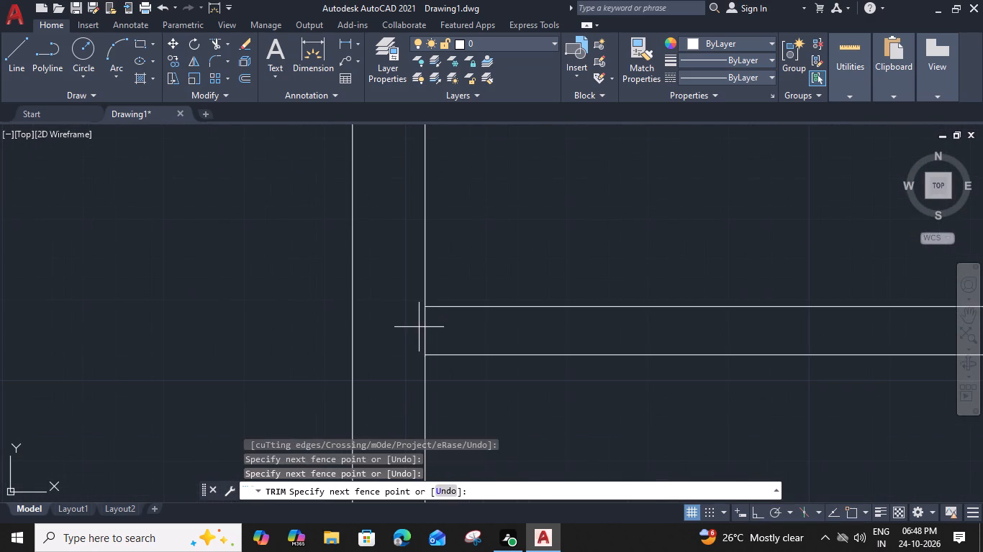
left_click(530, 325)
scroll(530, 325, "down", 4)
scroll(744, 328, "up", 3)
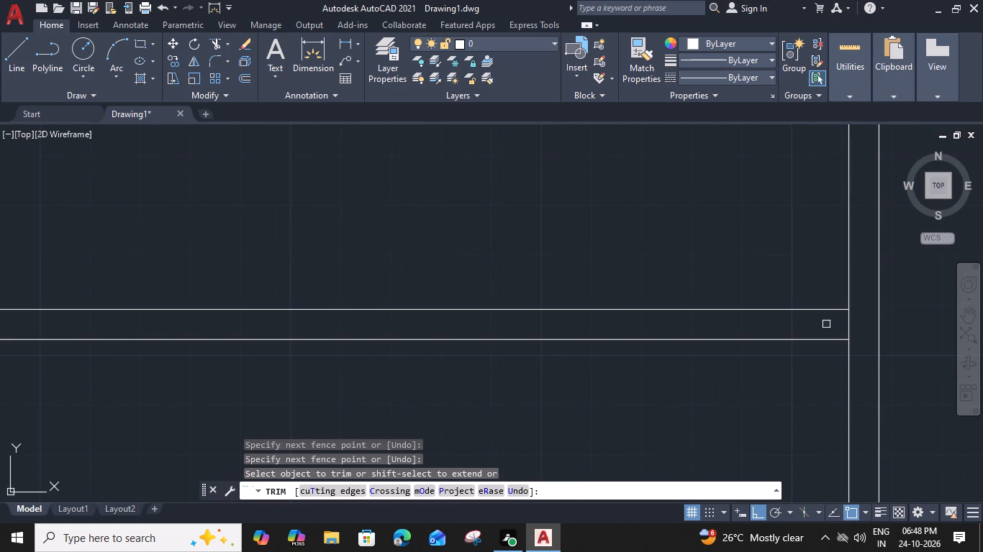
left_click(852, 319)
key("Escape")
Offset the left wall's inner line 9' to the right within the 11'6" room.
scroll(805, 331, "down", 4)
middle_click_drag(729, 328, 593, 335)
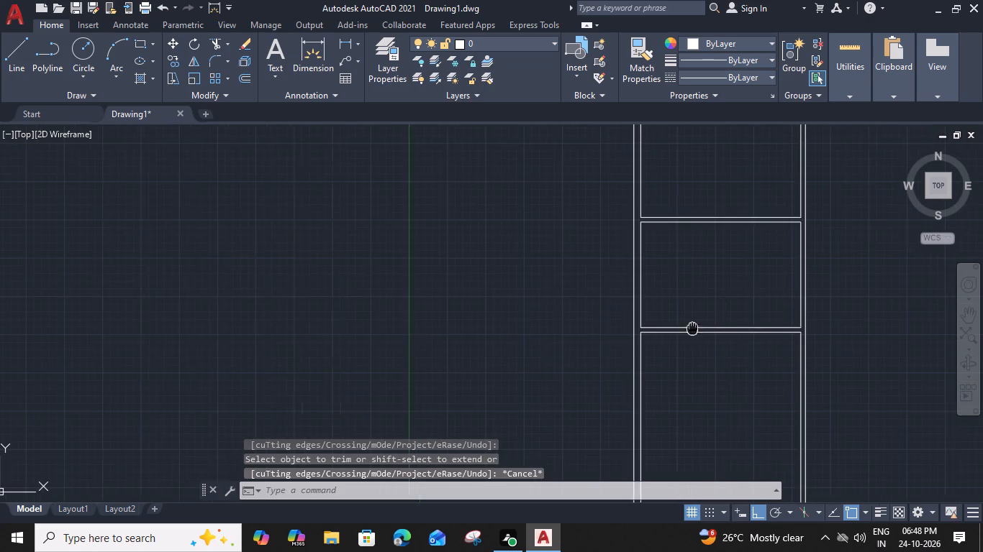
middle_click_drag(593, 335, 470, 338)
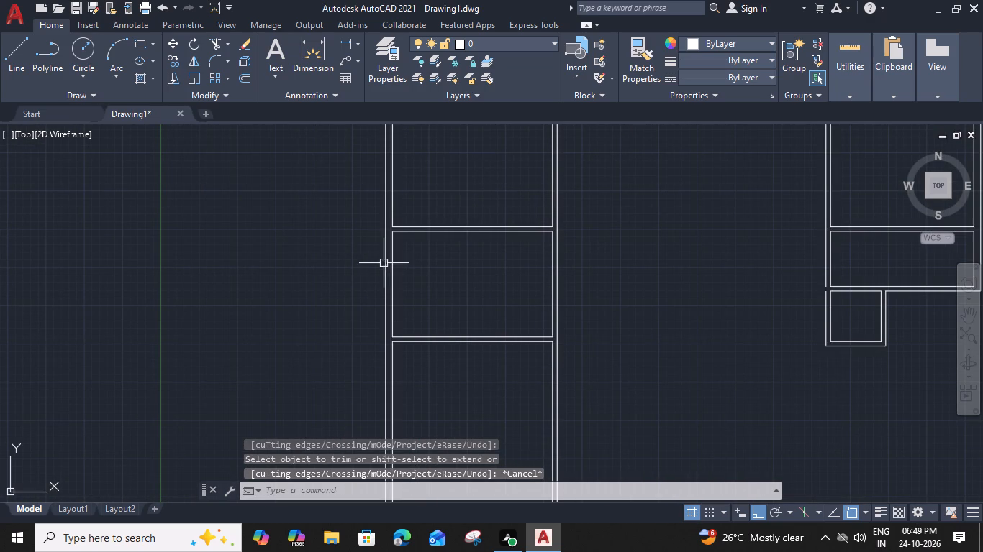
left_click(391, 268)
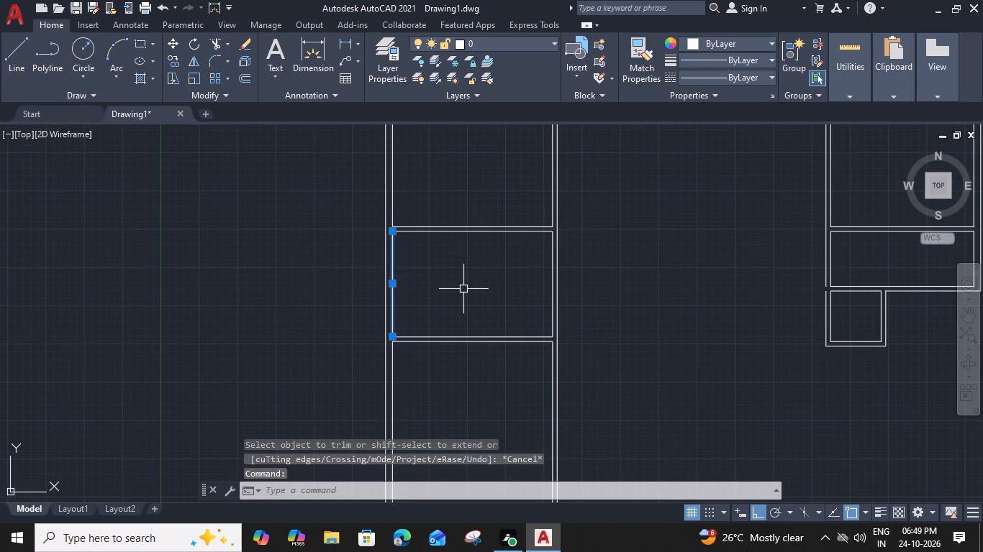
type("O")
key("space")
key("9")
type("'")
key("space")
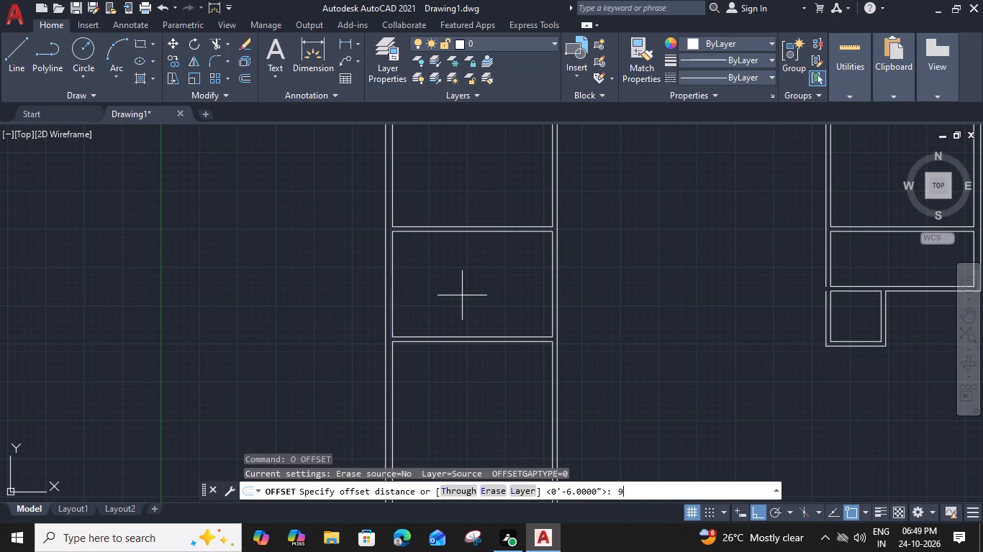
left_click(502, 303)
key("space")
Offset the new vertical line 6" to the right to form the dividing wall's thickness.
left_click(474, 293)
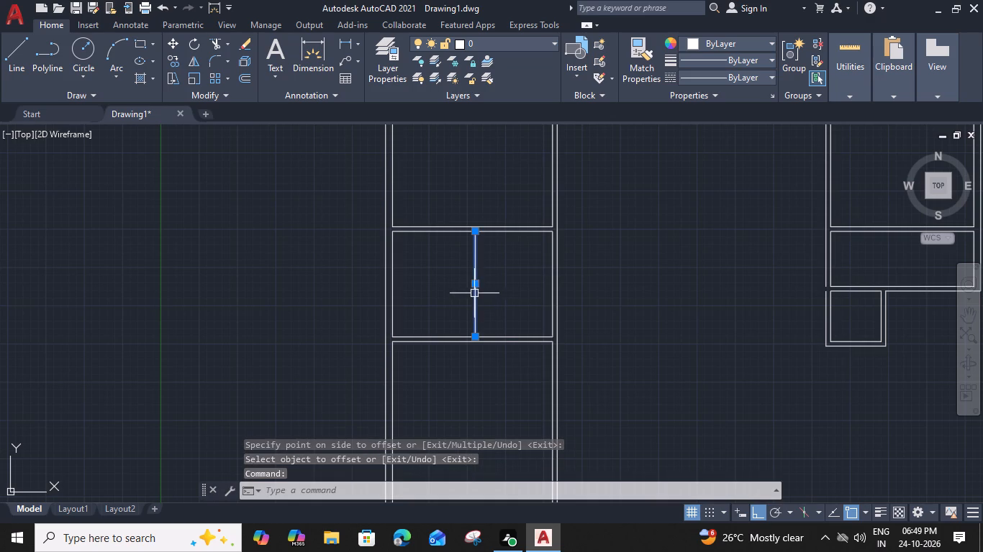
key("o")
key("space")
key("6")
key("shift+quotedbl")
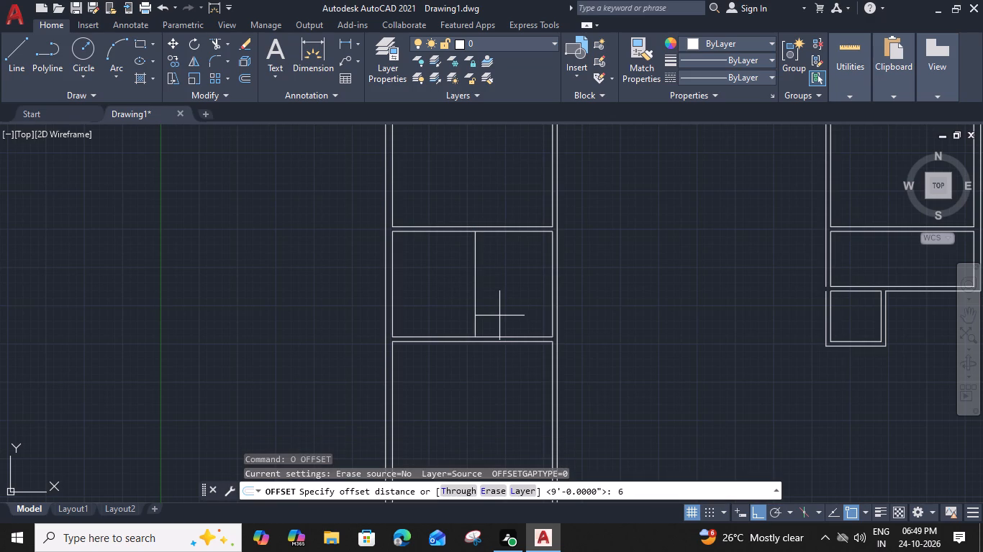
key("Return")
left_click(524, 321)
key("Escape")
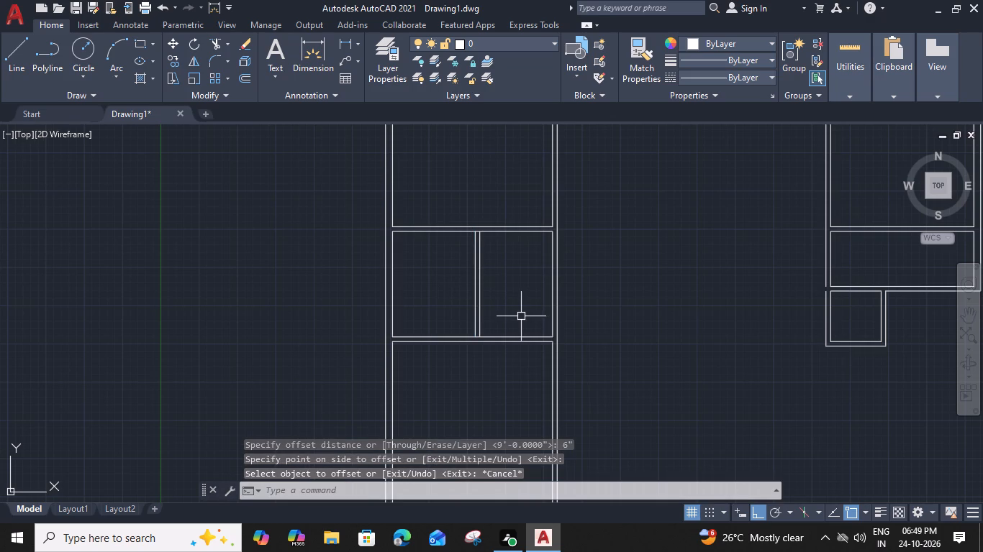
Trim the horizontal wall lines between the dividing wall's two lines at its upper and lower junctions.
type("TR")
key("space")
scroll(477, 226, "up", 3)
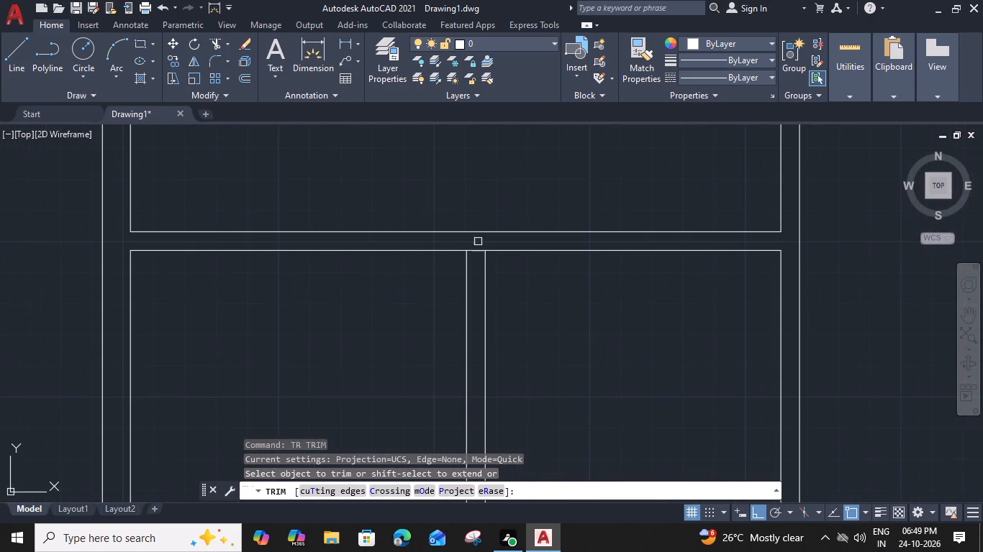
left_click(478, 250)
scroll(478, 250, "down", 3)
scroll(479, 355, "up", 3)
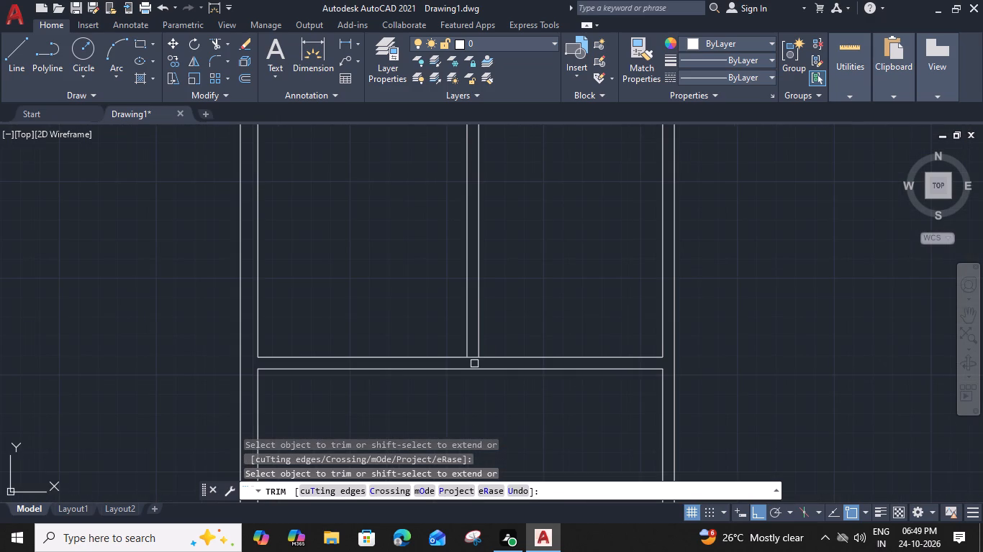
left_click(474, 359)
key("Escape")
Offset the lower line of the horizontal wall beneath the divided 11'6" room 5' downward.
scroll(481, 397, "down", 1)
middle_click_drag(481, 397, 482, 382)
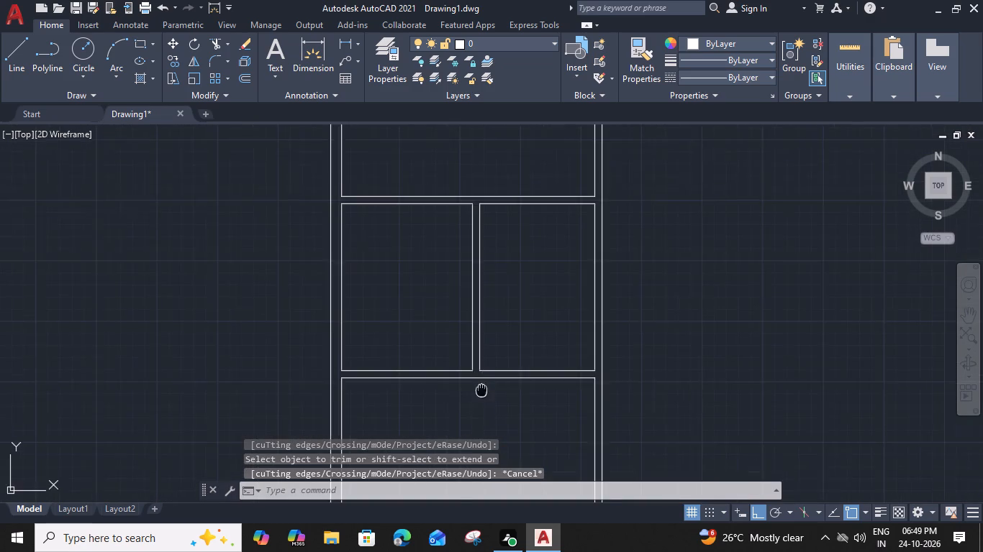
middle_click_drag(482, 382, 494, 281)
left_click(438, 265)
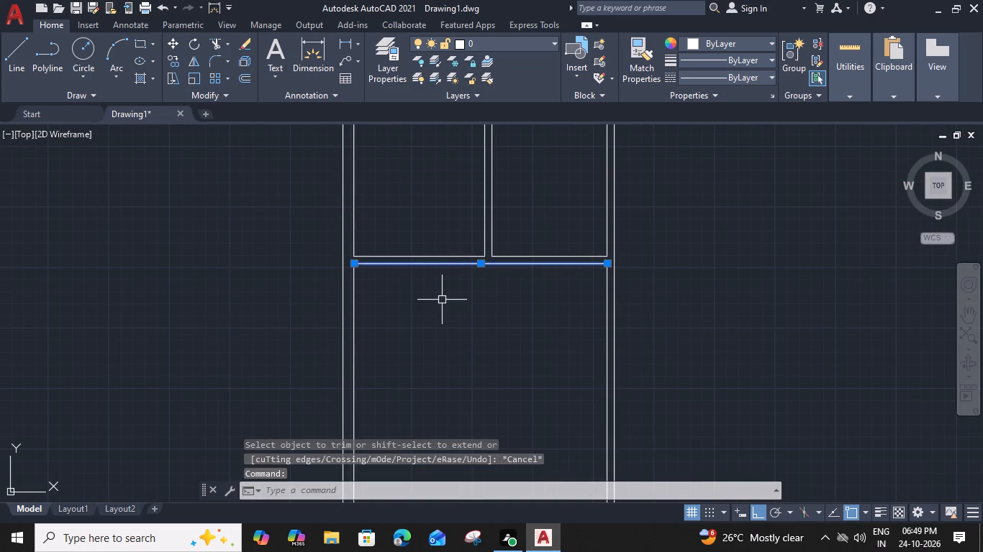
type("O")
key("space")
key("5")
type("'")
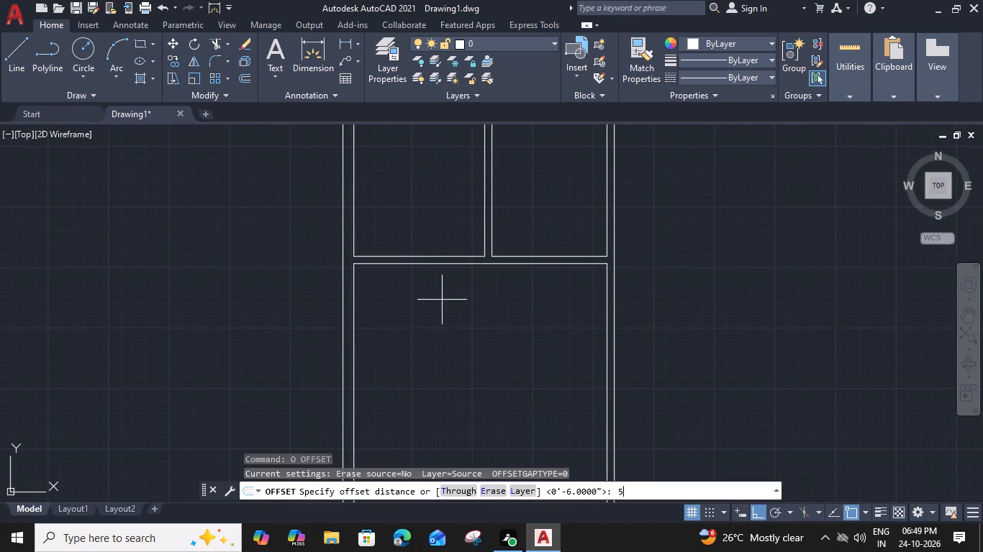
key("space")
left_click(449, 346)
key("space")
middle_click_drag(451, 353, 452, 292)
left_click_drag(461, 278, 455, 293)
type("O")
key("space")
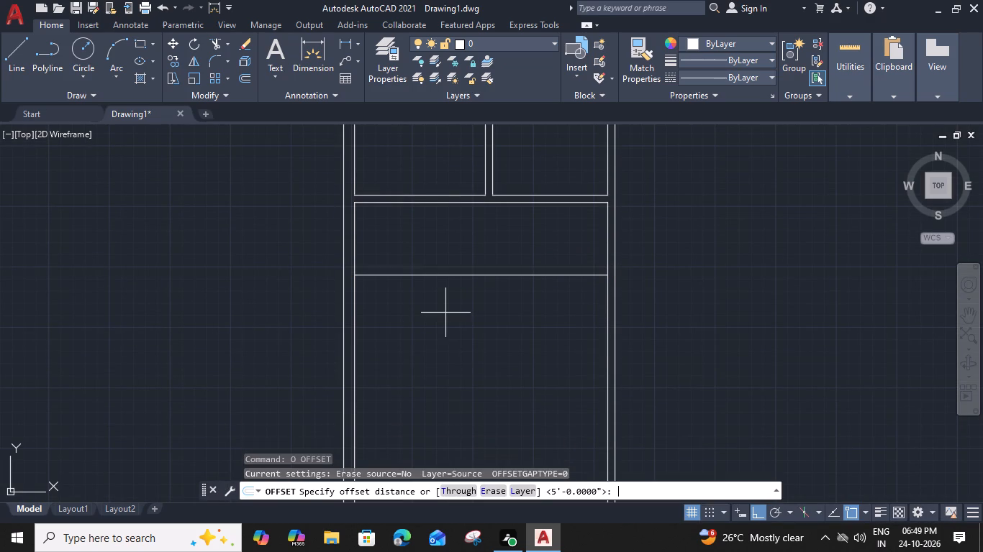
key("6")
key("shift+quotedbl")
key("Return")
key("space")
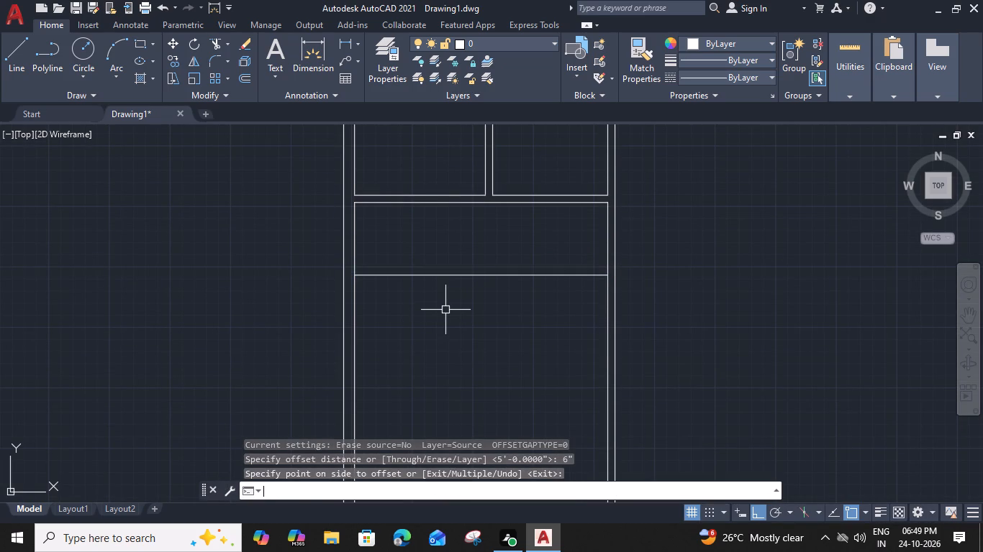
Offset the new horizontal line 6" downward to form the wall's thickness.
left_click(453, 275)
type("O")
key("space")
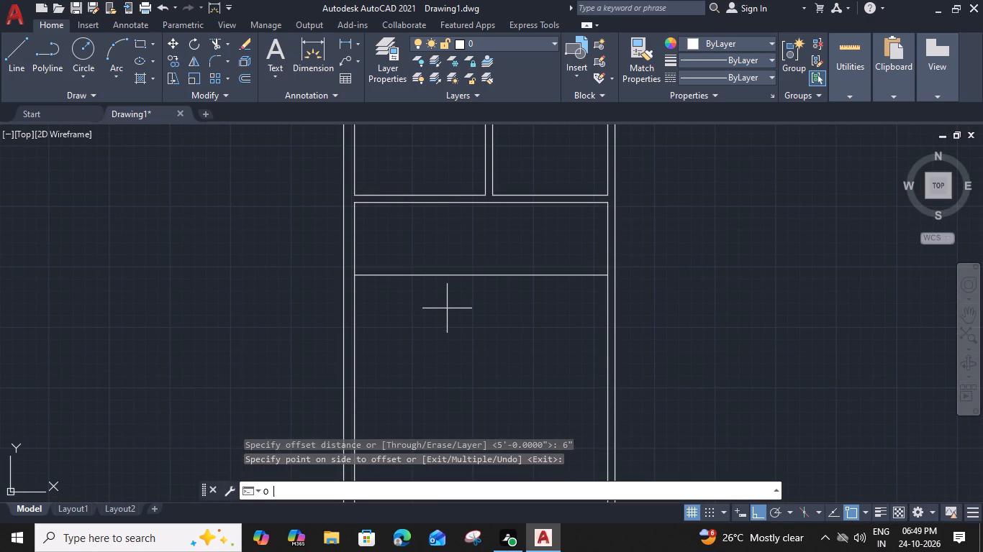
key("6")
key("shift+quotedbl")
key("Return")
left_click(444, 329)
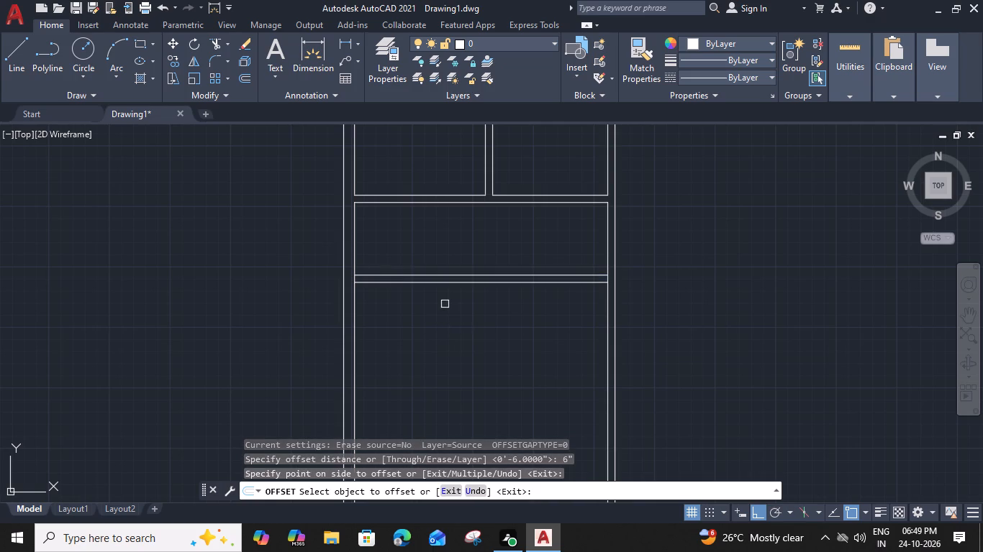
middle_click_drag(445, 300, 426, 295)
key("space")
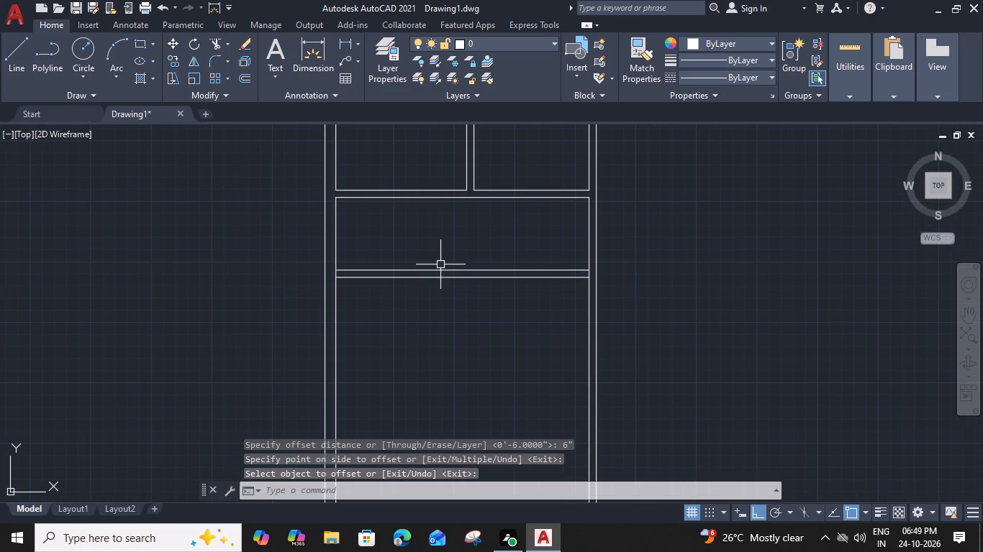
Trim the left wall's inner line and the partition's left line between the new 6" horizontal wall's two lines.
type("TR")
key("space")
scroll(366, 273, "up", 3)
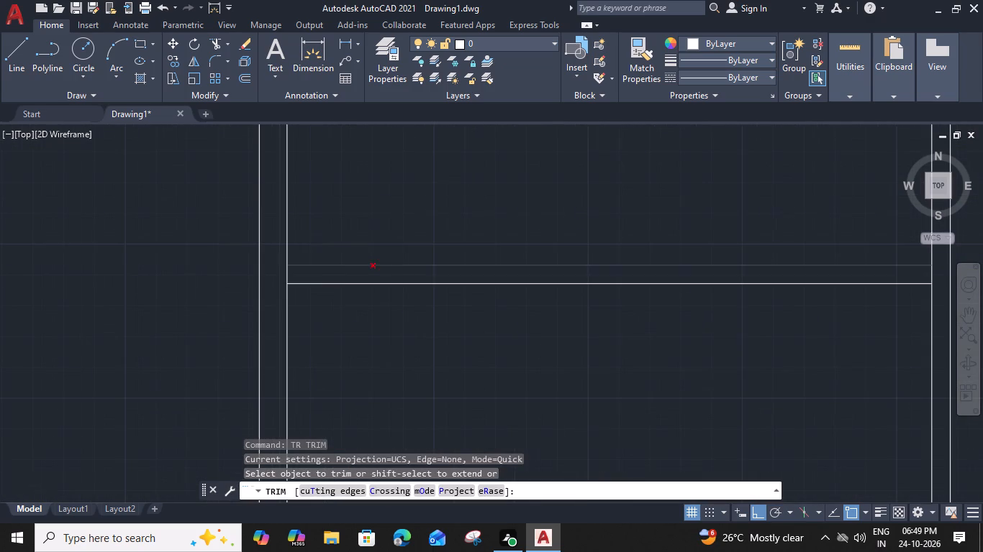
left_click(289, 273)
scroll(289, 273, "down", 2)
scroll(556, 276, "up", 3)
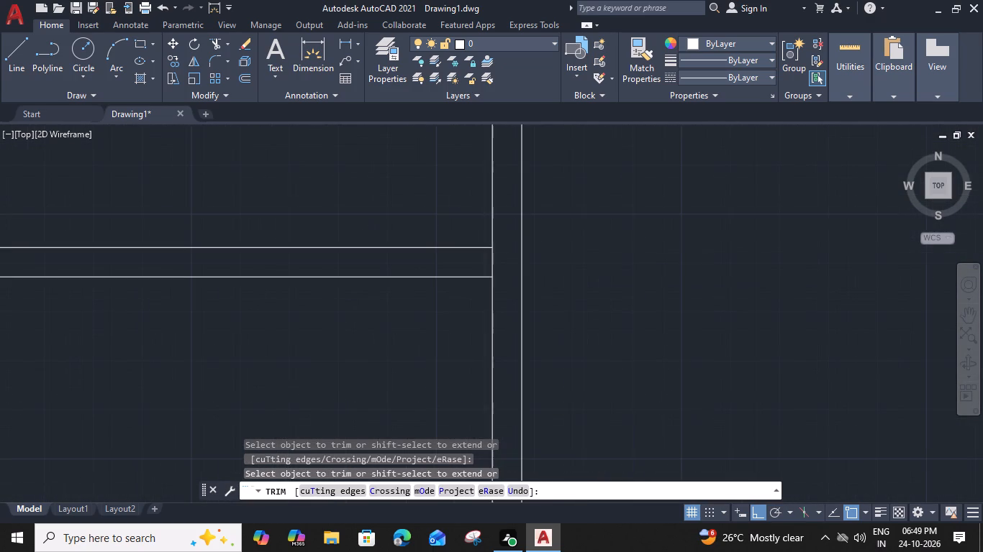
left_click(494, 263)
key("Escape")
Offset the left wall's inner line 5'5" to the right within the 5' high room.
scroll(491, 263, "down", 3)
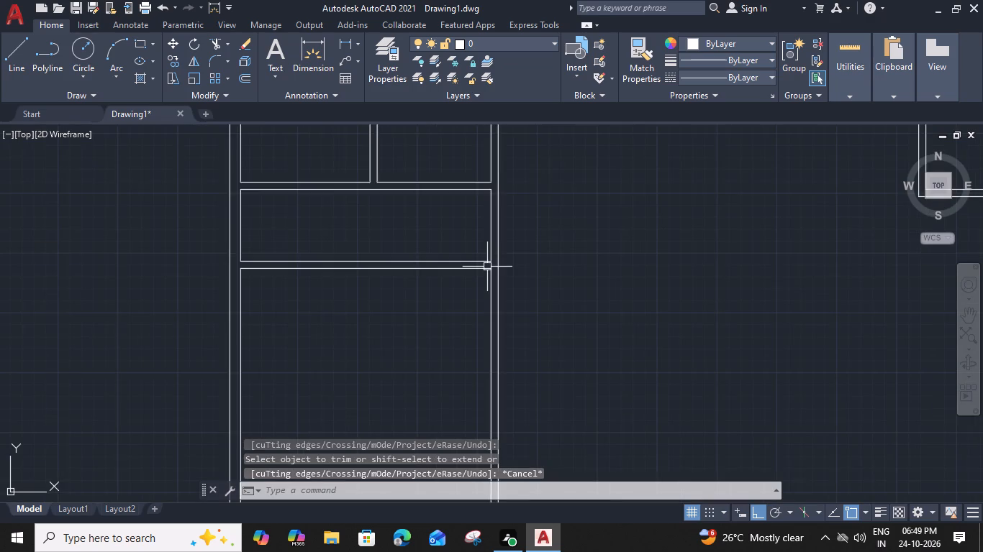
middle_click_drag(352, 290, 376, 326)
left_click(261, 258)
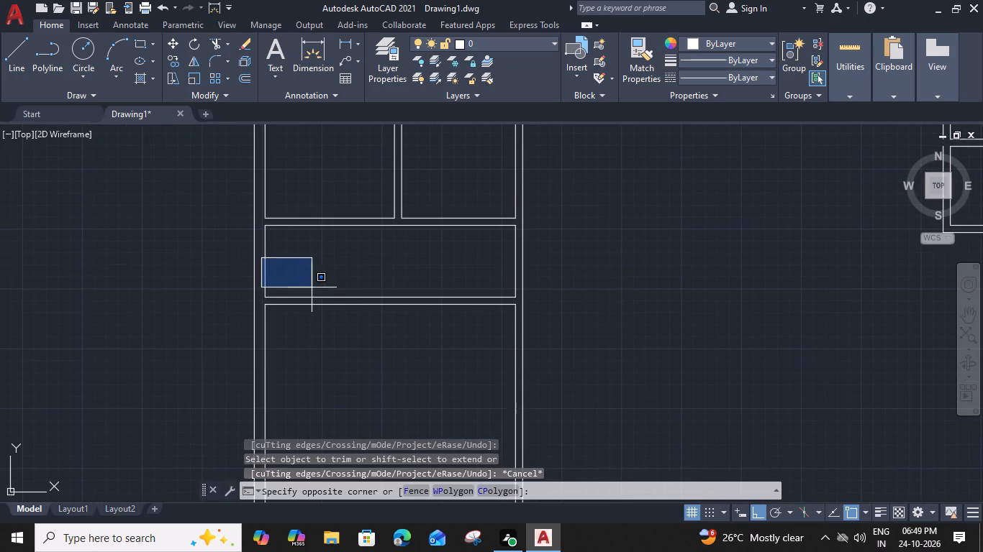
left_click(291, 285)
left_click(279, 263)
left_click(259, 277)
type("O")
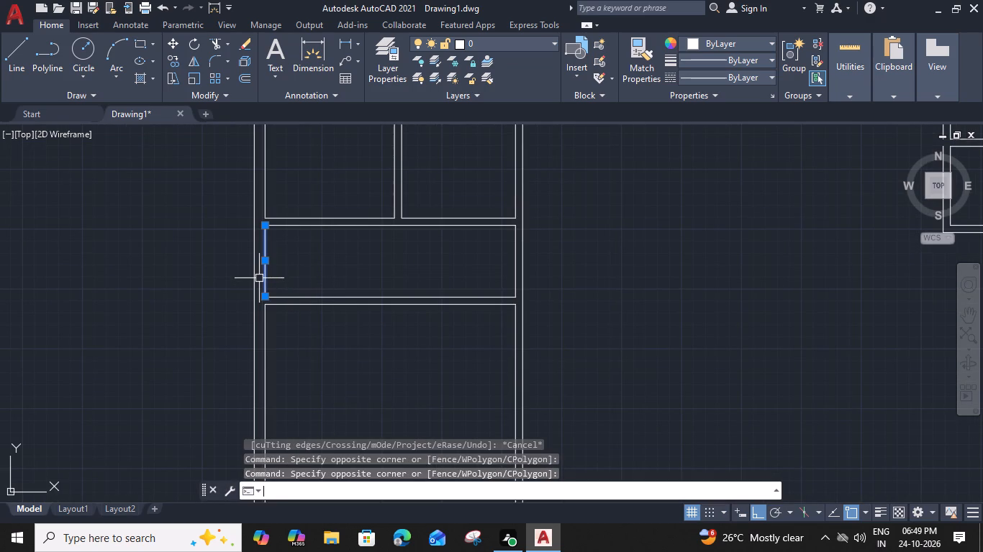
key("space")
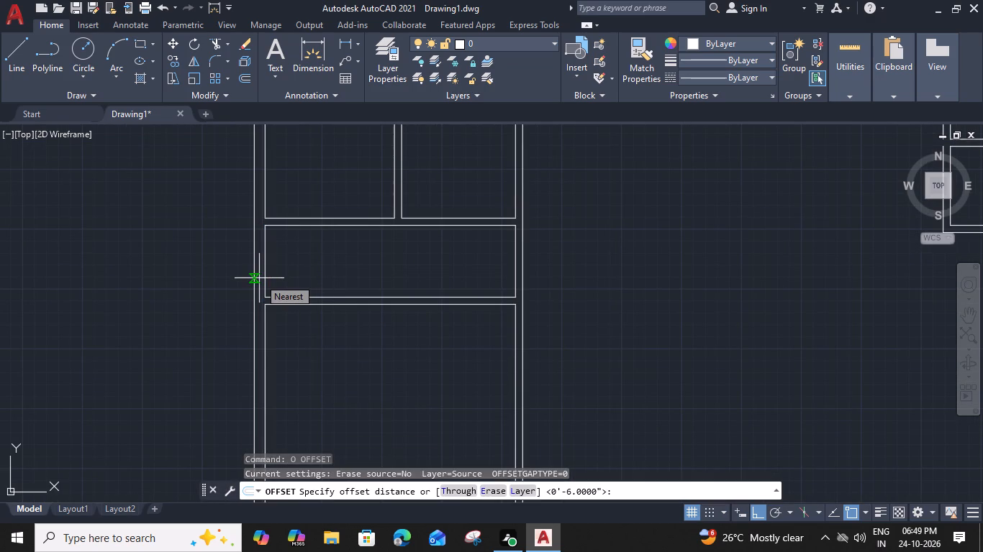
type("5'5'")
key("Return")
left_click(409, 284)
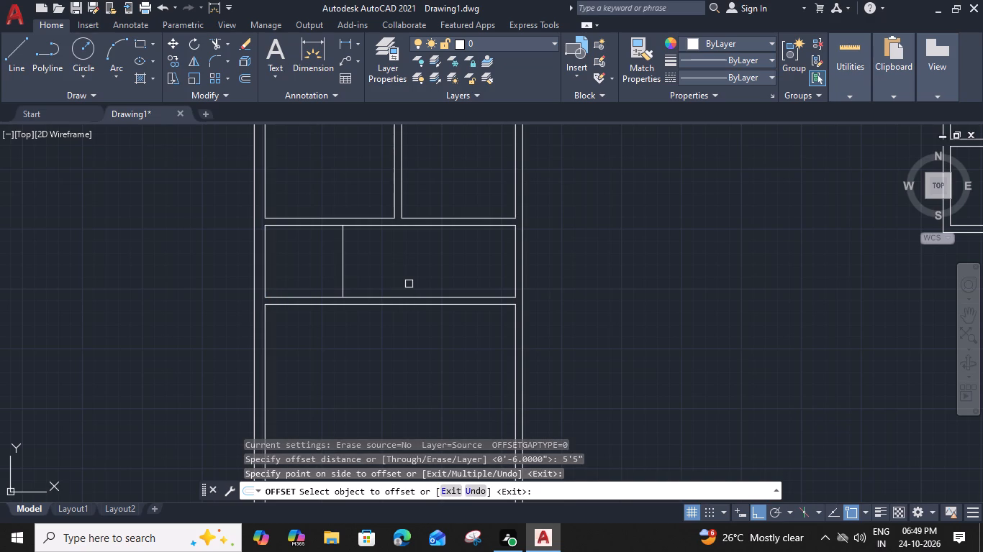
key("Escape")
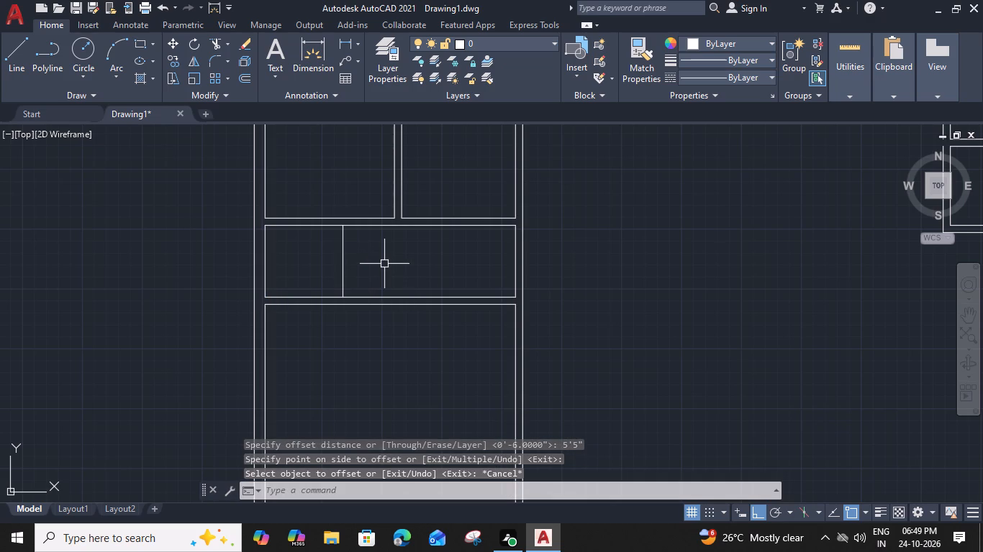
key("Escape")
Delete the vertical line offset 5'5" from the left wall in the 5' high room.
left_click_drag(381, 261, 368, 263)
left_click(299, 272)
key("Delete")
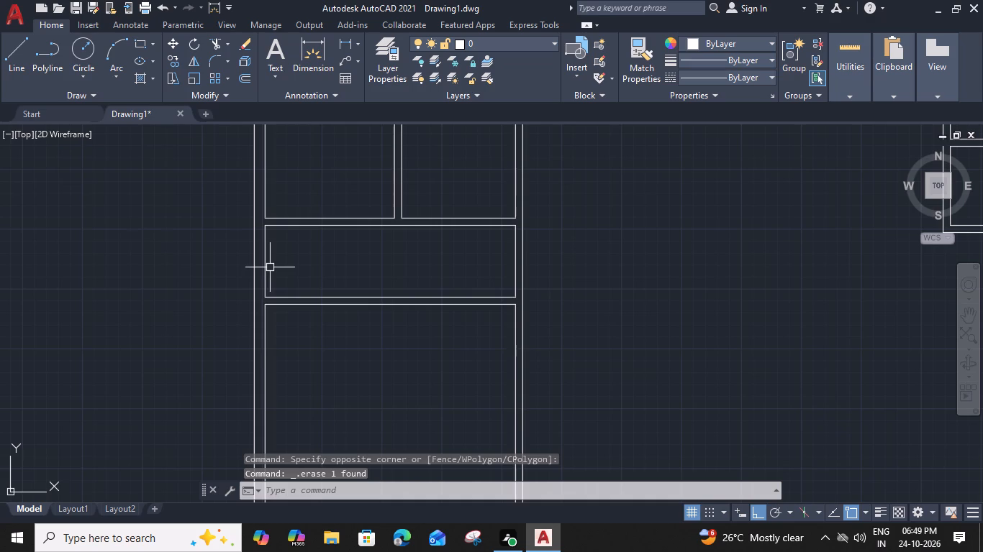
Offset the left wall's inner line 7' to the right within the 5' high room.
left_click(267, 267)
key("o")
key("space")
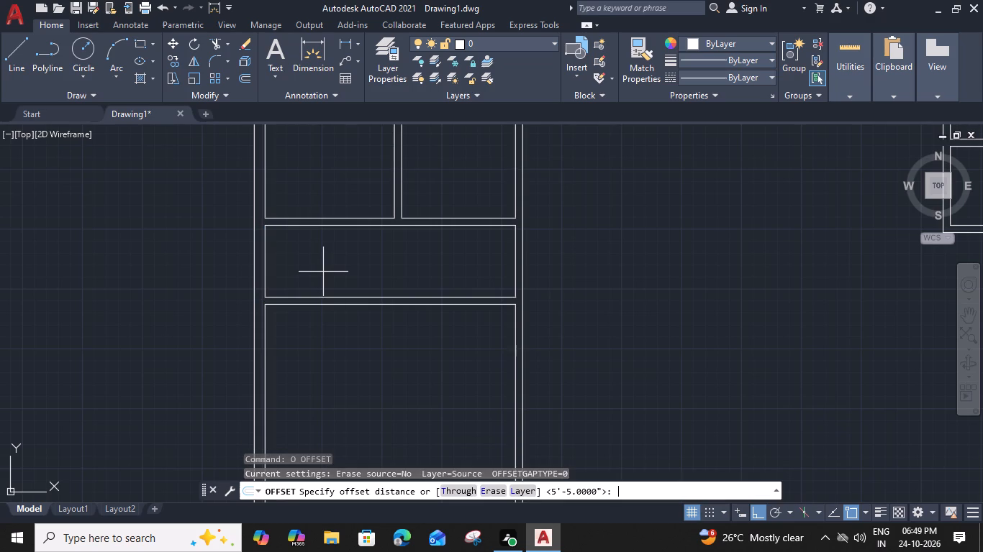
type("7'")
key("space")
left_click(402, 270)
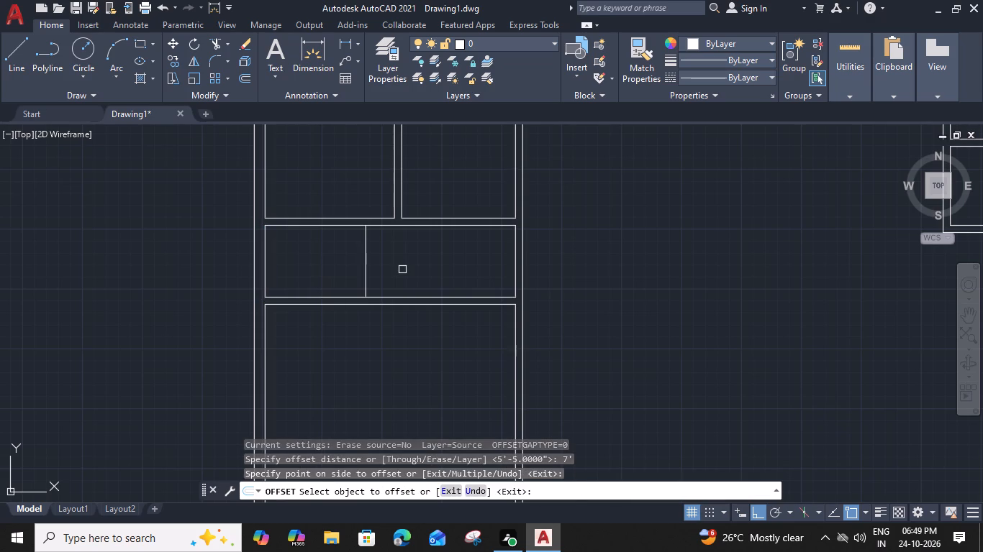
key("Escape")
Offset the new vertical line 6" to the right to form the dividing wall's thickness.
left_click(366, 259)
key("o")
key("space")
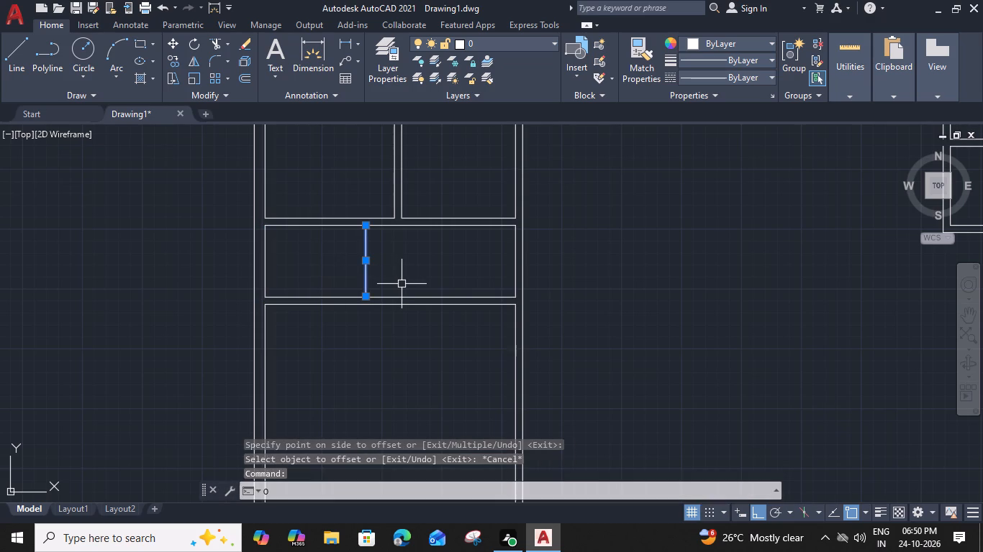
key("6")
key("shift+quotedbl")
key("Return")
left_click(443, 279)
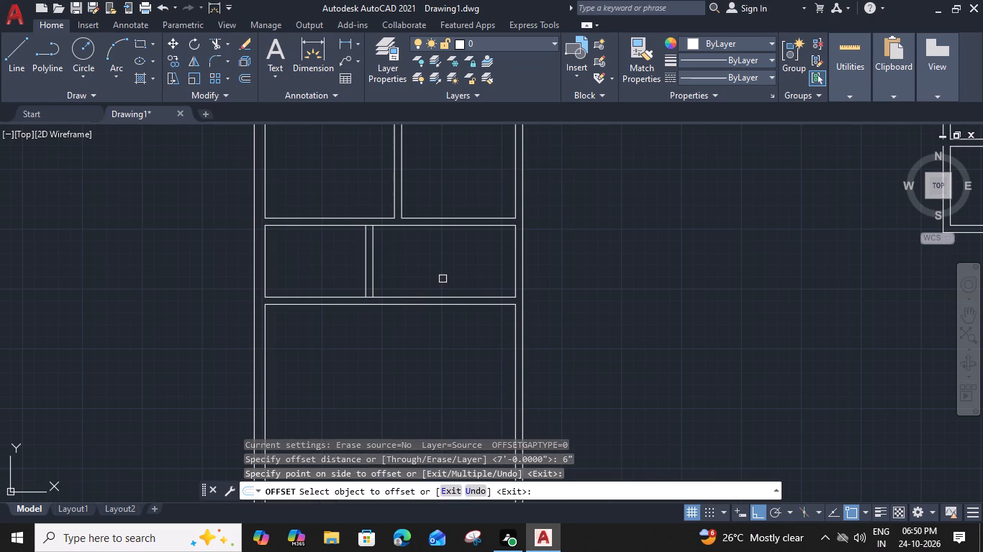
key("Escape")
Trim the horizontal wall lines between the 5' high room's dividing wall lines at its upper and lower junctions.
key("t")
key("r")
key("space")
scroll(381, 206, "up", 2)
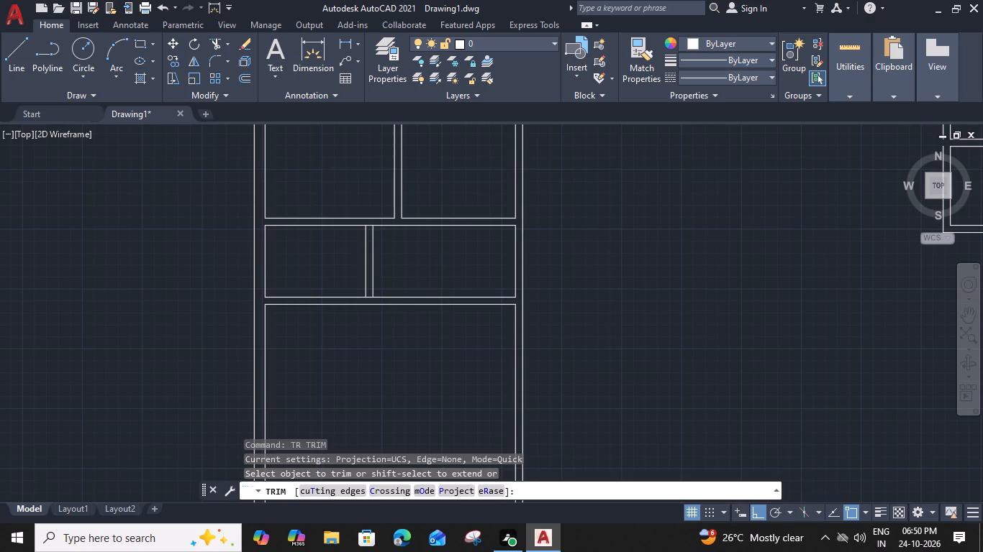
left_click(352, 257)
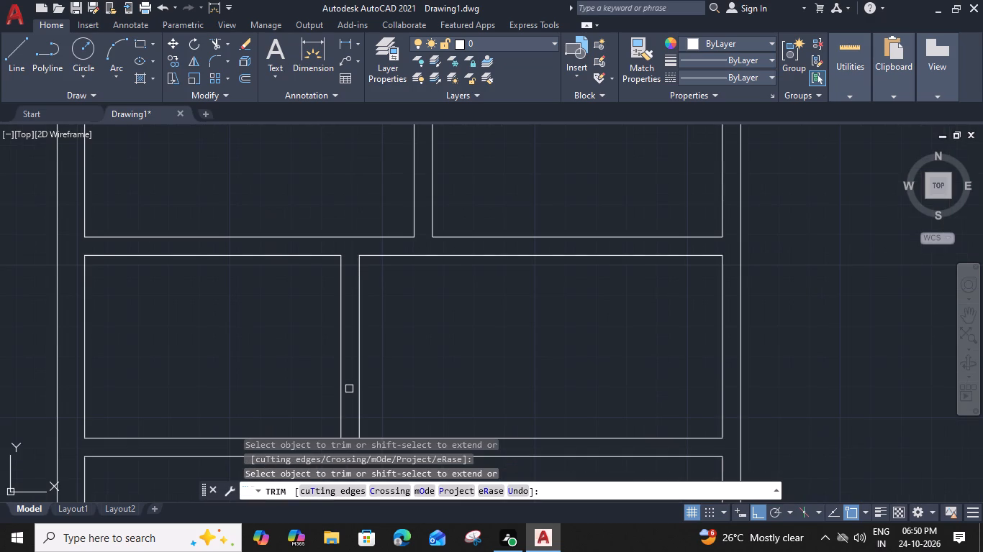
middle_click_drag(350, 374, 354, 297)
left_click(355, 358)
key("Escape")
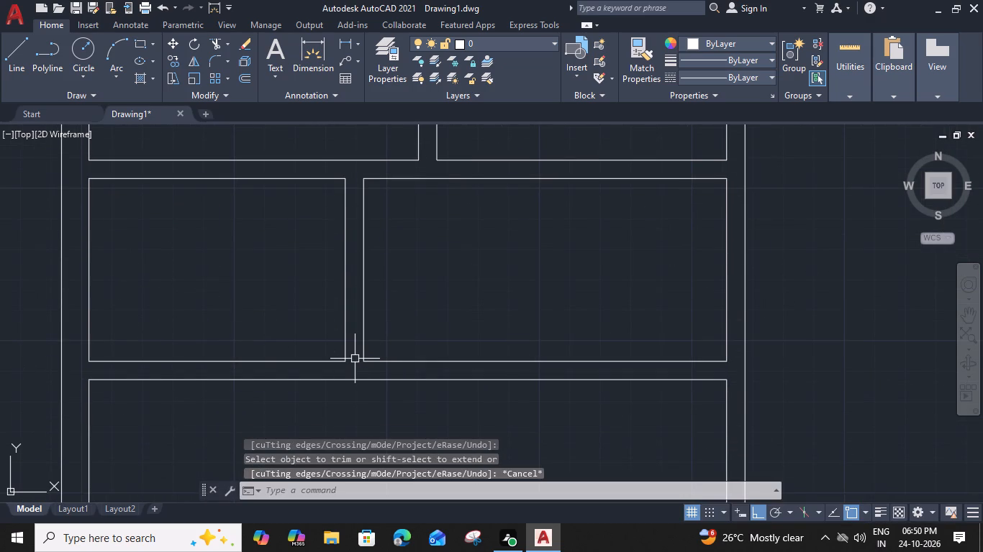
Offset the lower line of the horizontal wall beneath the two 5' high rooms 16' downward.
scroll(354, 358, "down", 2)
middle_click_drag(327, 373, 411, 352)
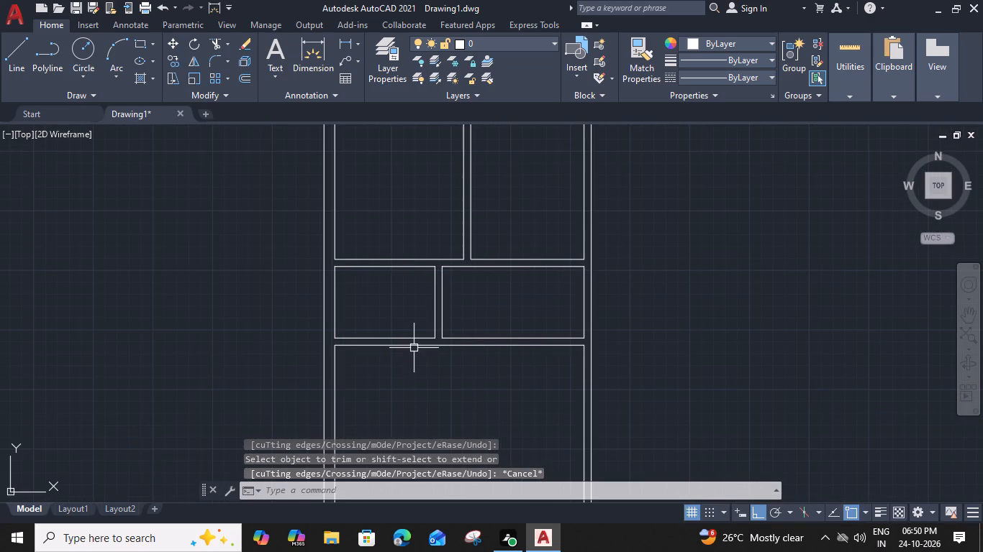
middle_click_drag(400, 352, 408, 309)
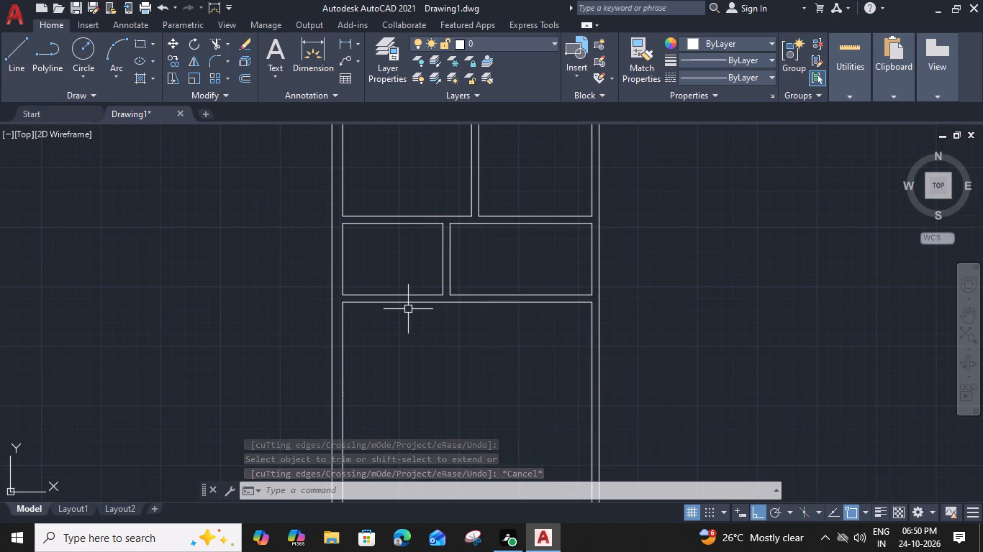
left_click(445, 301)
middle_click_drag(432, 353, 433, 320)
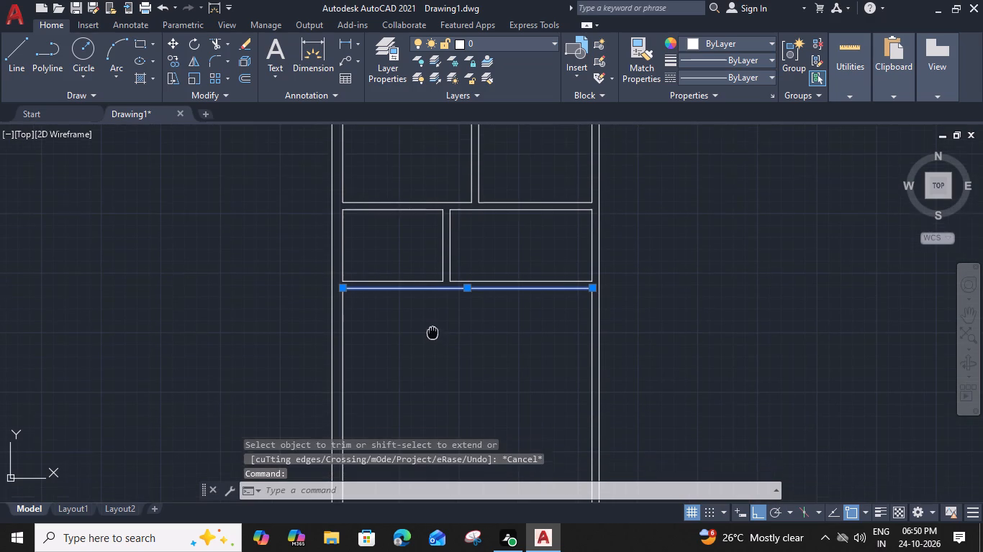
middle_click_drag(433, 320, 433, 316)
type("O")
key("space")
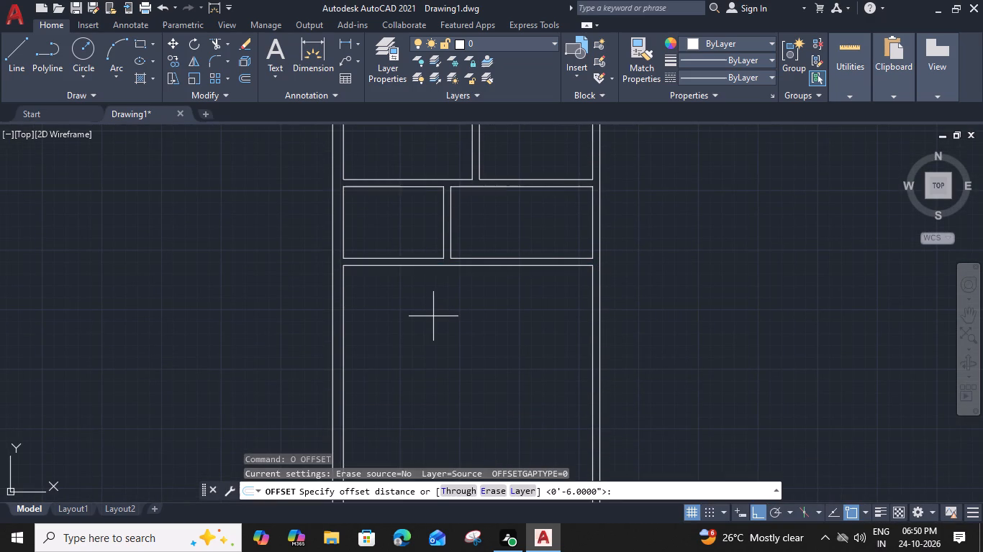
middle_click_drag(428, 318, 420, 298)
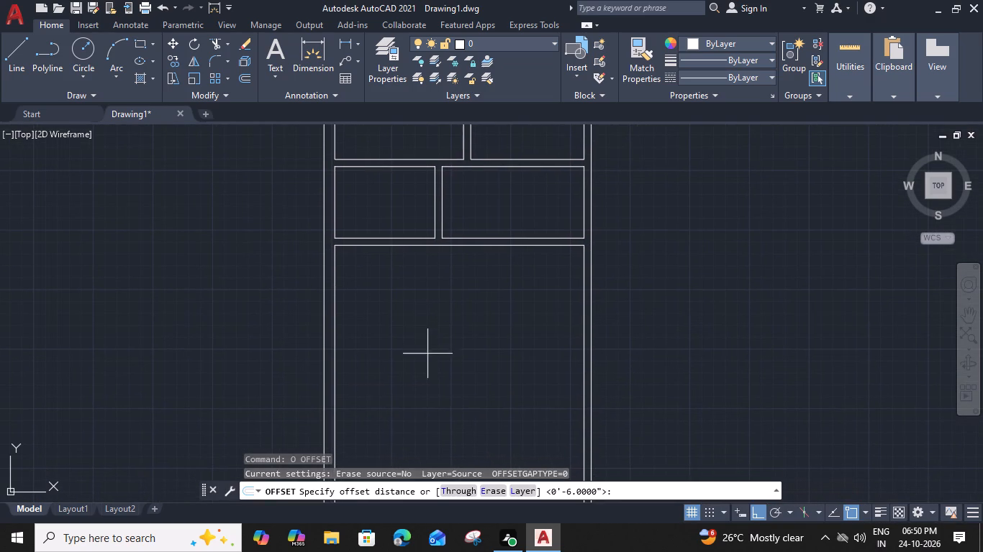
key("1")
key("6")
type("'")
key("space")
middle_click_drag(433, 390, 412, 293)
left_click(427, 350)
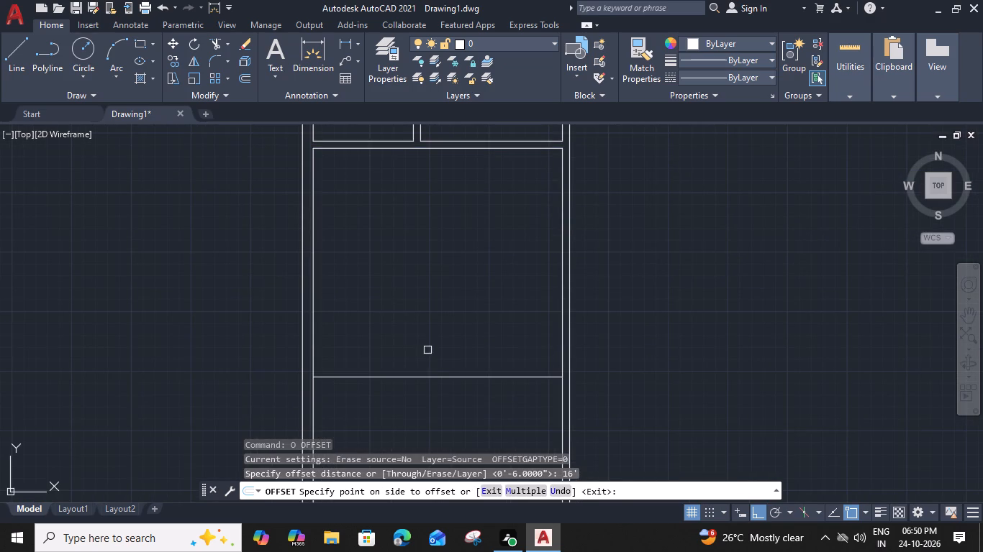
middle_click_drag(434, 368, 422, 342)
key("Escape")
Offset the new bottom horizontal line 9" downward to form the wall's thickness.
left_click(428, 352)
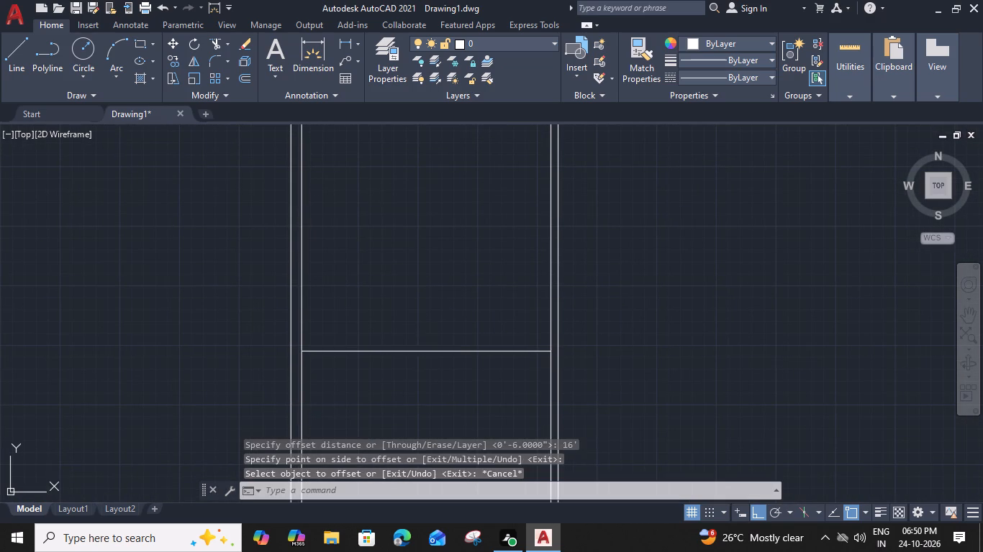
key("o")
key("space")
key("9")
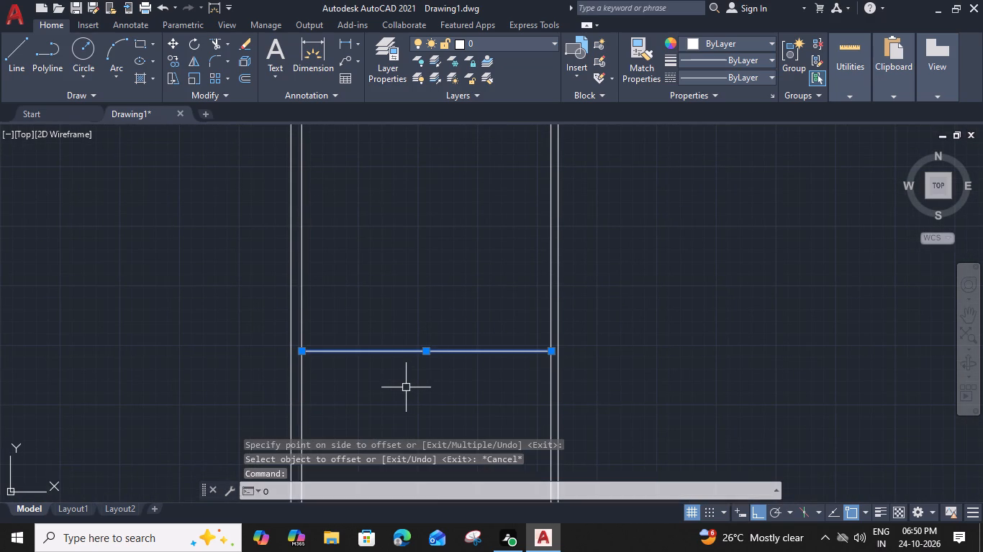
key("shift+quotedbl")
key("Return")
left_click(404, 402)
key("Escape")
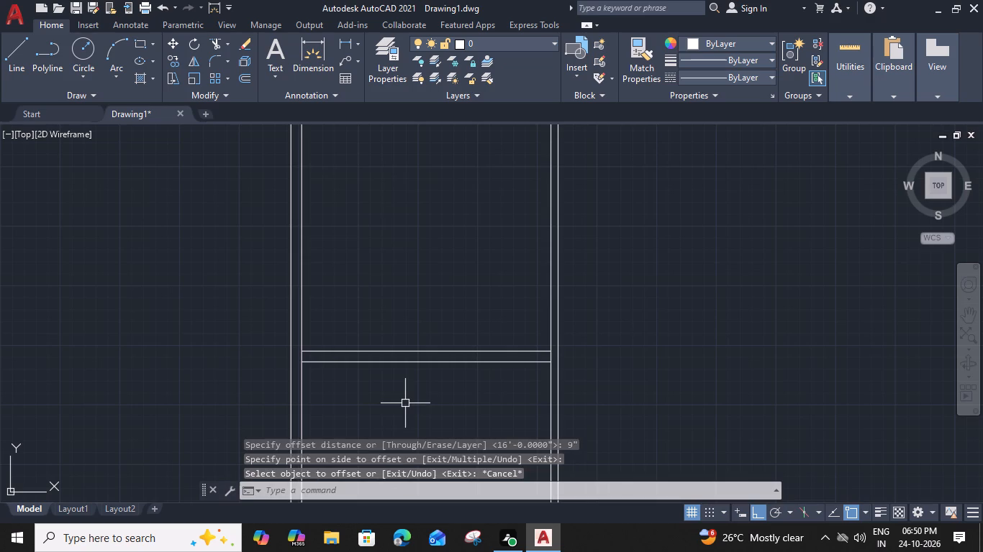
middle_click(405, 403)
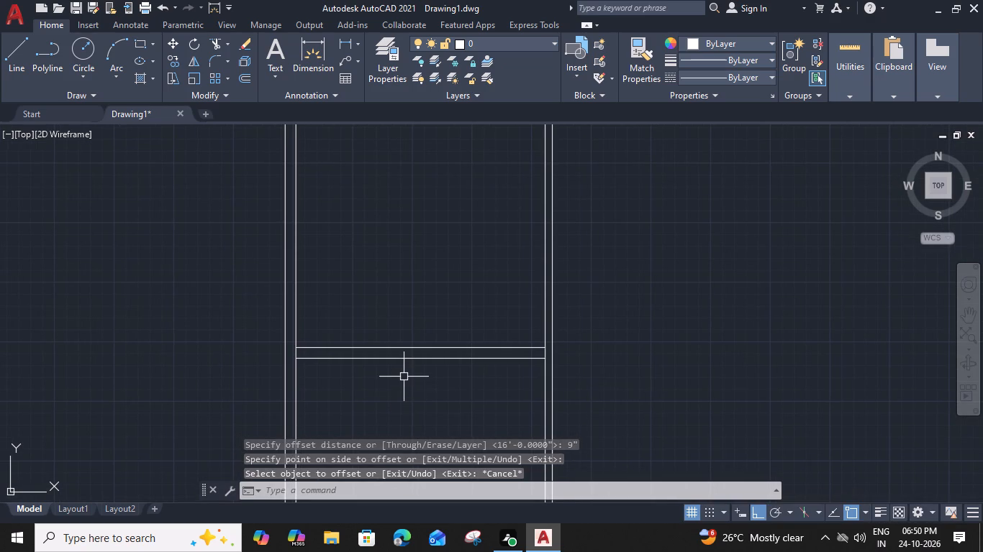
Offset the lower line of the 9" horizontal wall beneath the 16' high room 8' downward.
left_click(411, 359)
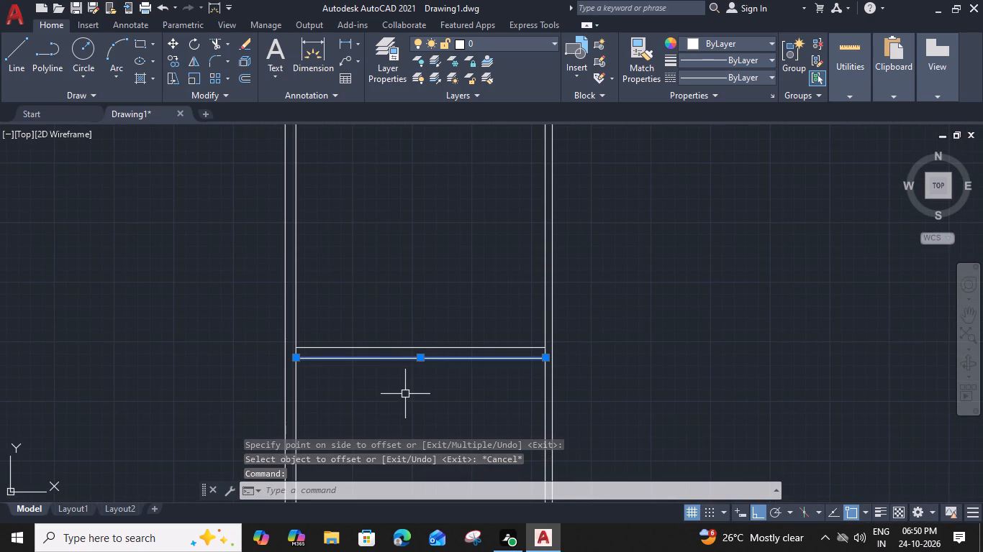
middle_click_drag(405, 394, 394, 356)
type("O")
key("space")
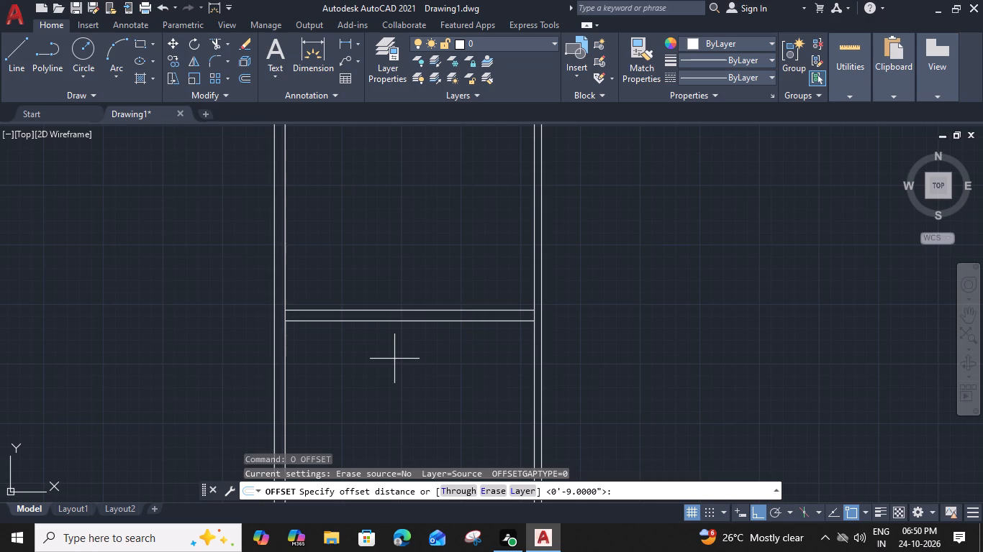
type("8'")
key("space")
left_click(397, 383)
key("Escape")
Offset the new bottom horizontal line 6" downward to form the wall's thickness.
middle_click_drag(399, 385, 389, 300)
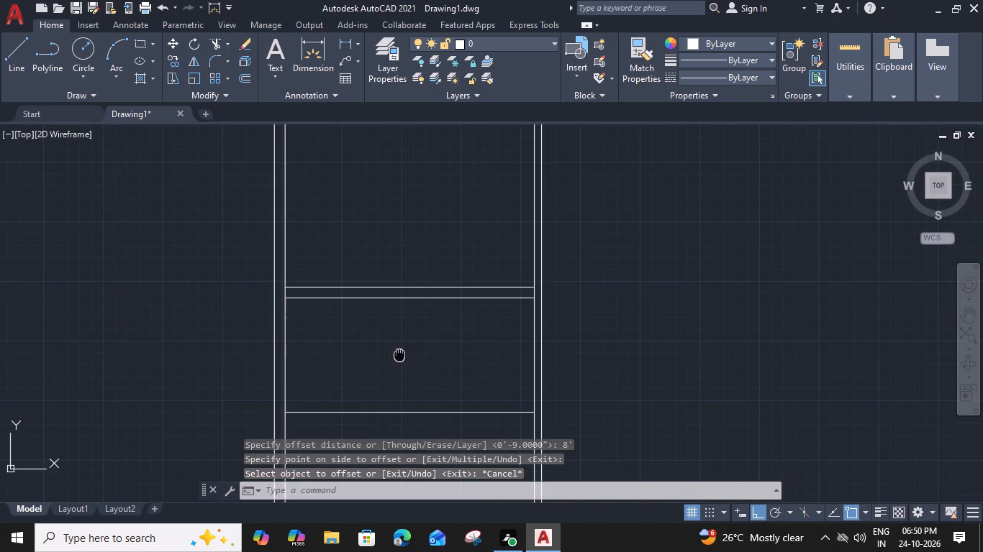
middle_click_drag(389, 300, 388, 287)
left_click(403, 339)
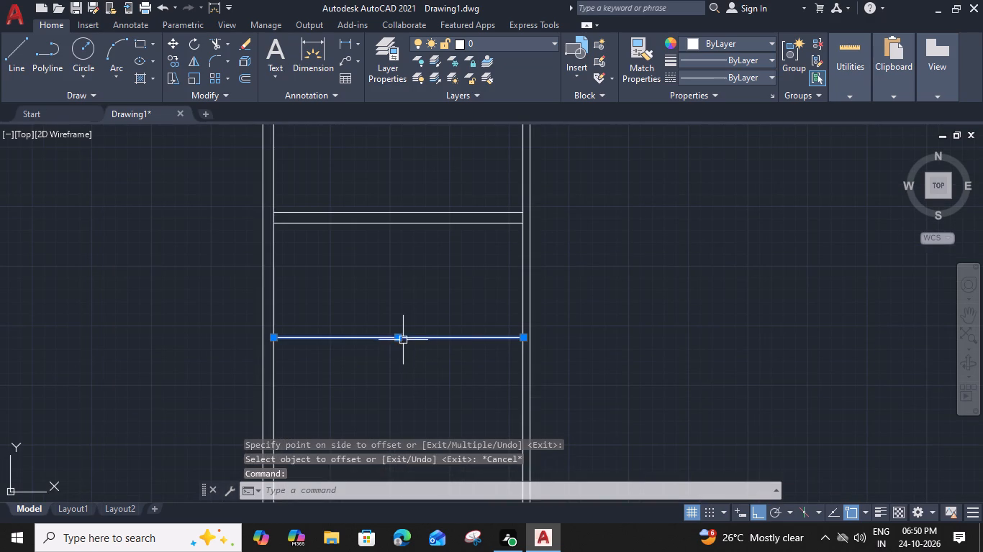
type("O 6")
key("shift+quotedbl")
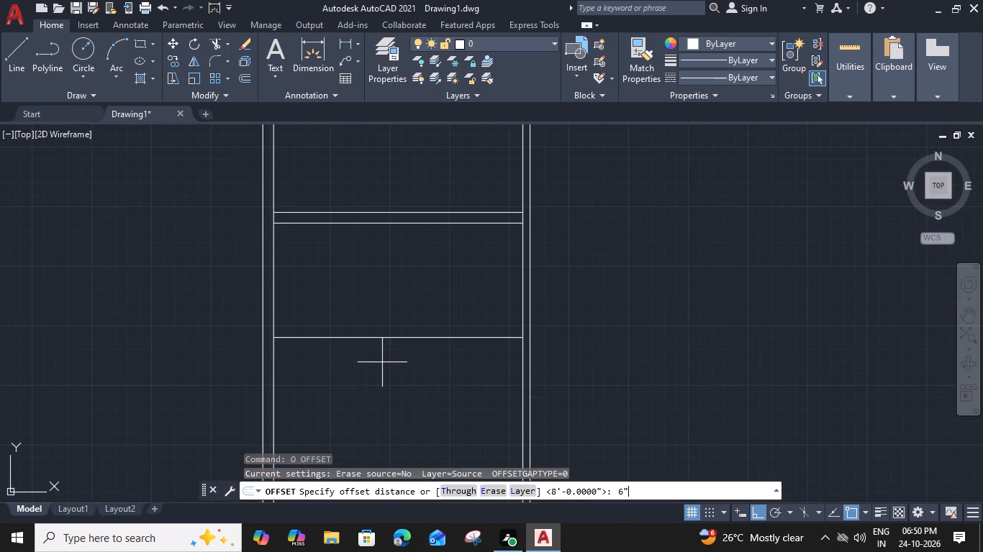
key("Return")
left_click(382, 378)
key("Escape")
Extend the lower line of the 9" wall beneath the 16' high room at both ends to the outer vertical wall lines.
middle_click_drag(333, 310, 334, 310)
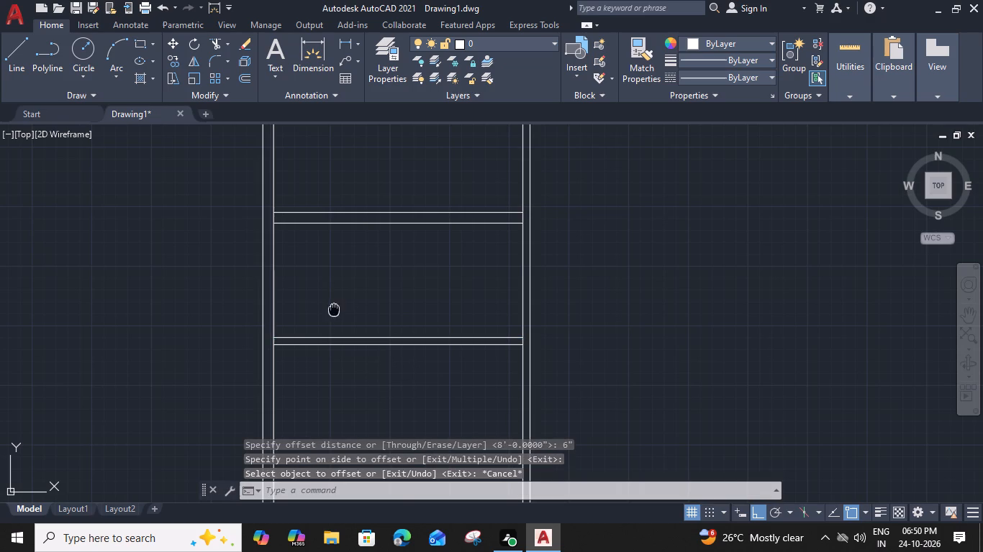
middle_click_drag(334, 310, 337, 349)
scroll(337, 344, "down", 1)
middle_click_drag(340, 336, 351, 343)
middle_click_drag(395, 386, 390, 367)
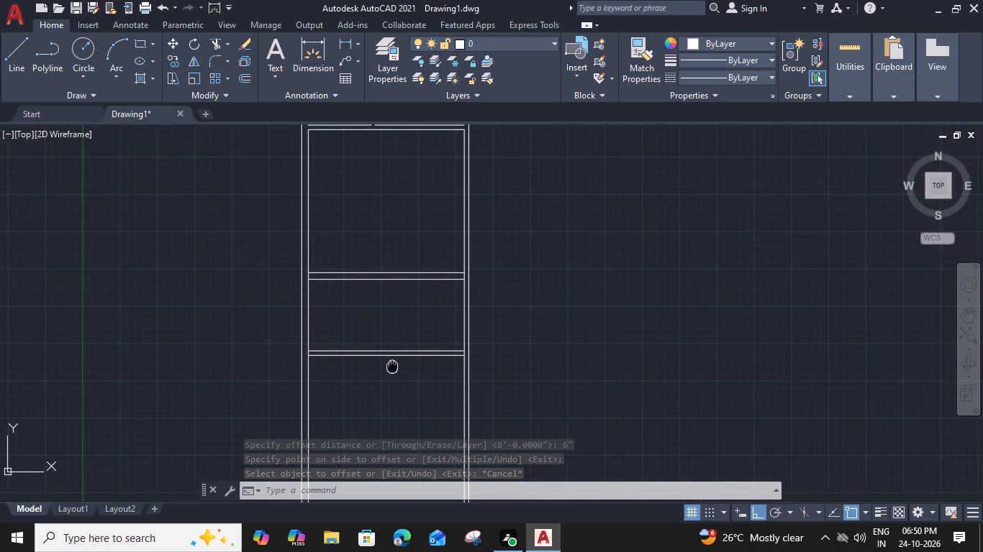
key("e")
type("X")
key("space")
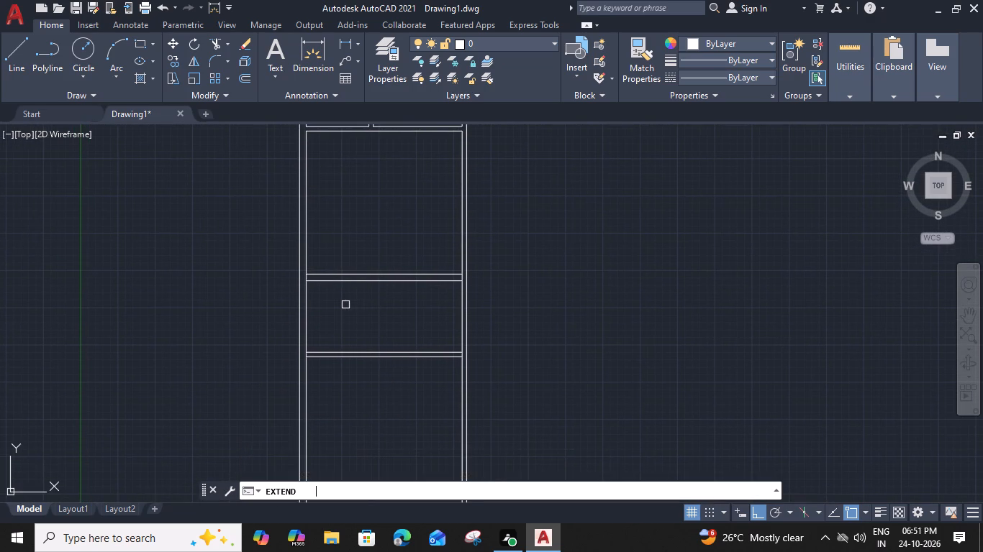
left_click(346, 280)
left_click(417, 282)
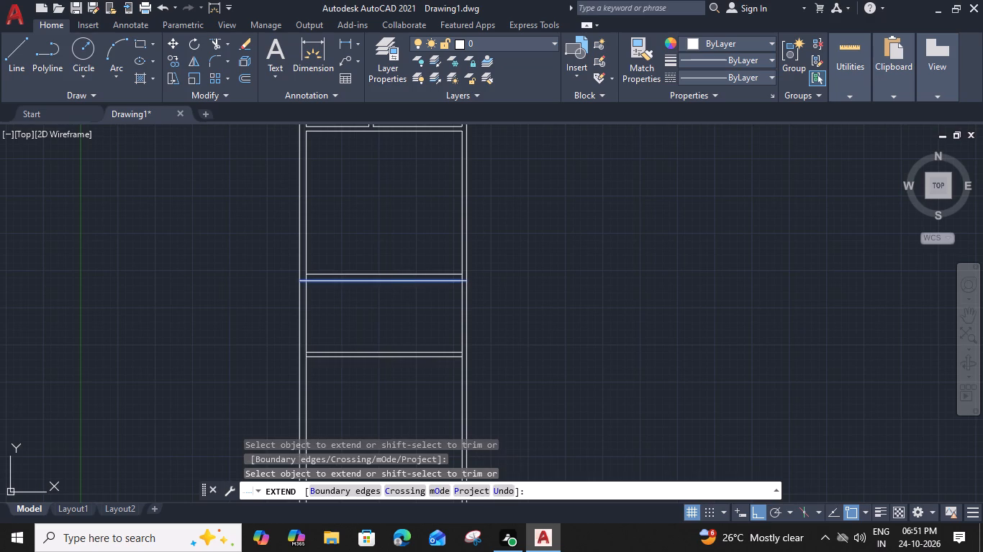
Trim the inner vertical wall lines between the 9" horizontal wall's two lines at its left and right junctions.
middle_click_drag(371, 287, 404, 365)
scroll(347, 351, "up", 3)
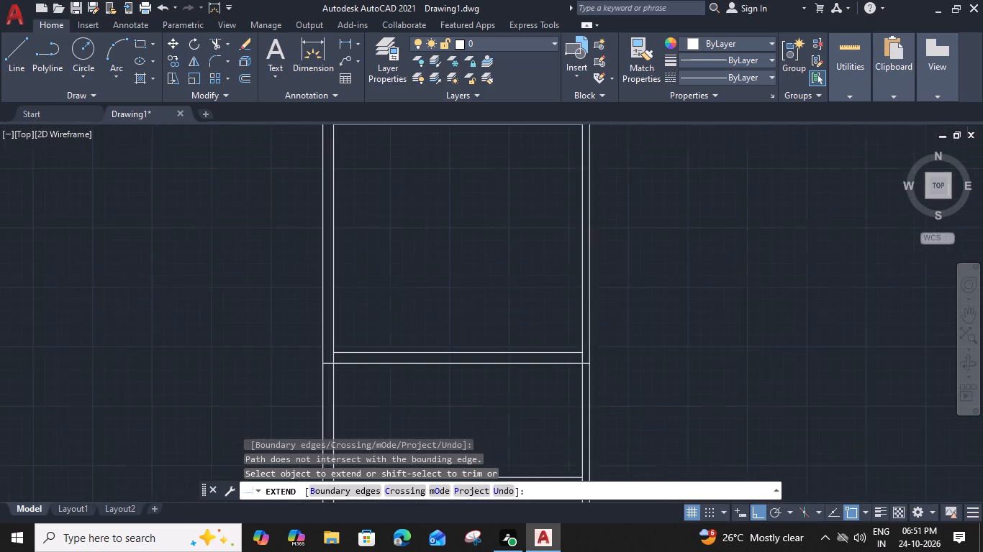
left_click(317, 364)
left_click(312, 364)
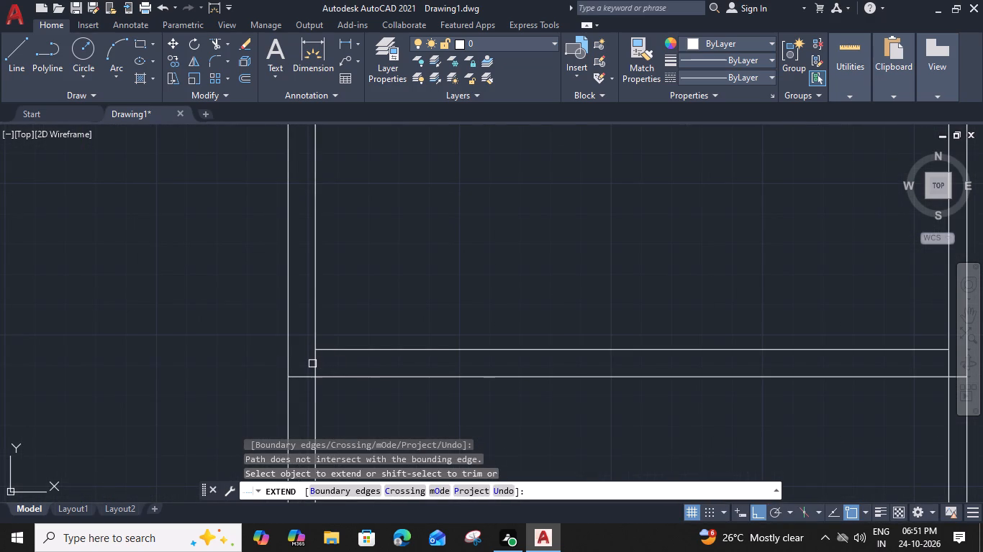
left_click(314, 363, "shift")
scroll(314, 363, "down", 2)
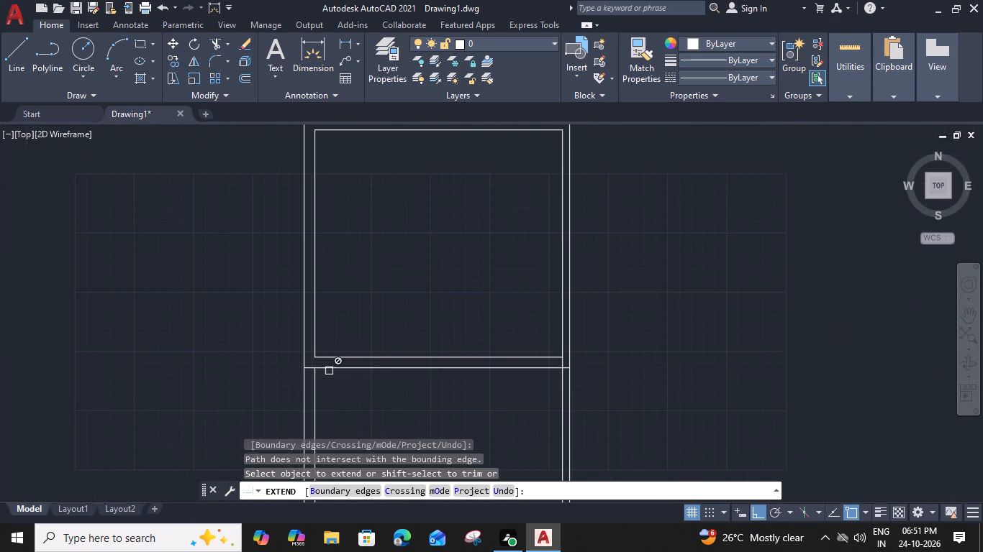
scroll(545, 361, "up", 2)
left_click(586, 367, "shift")
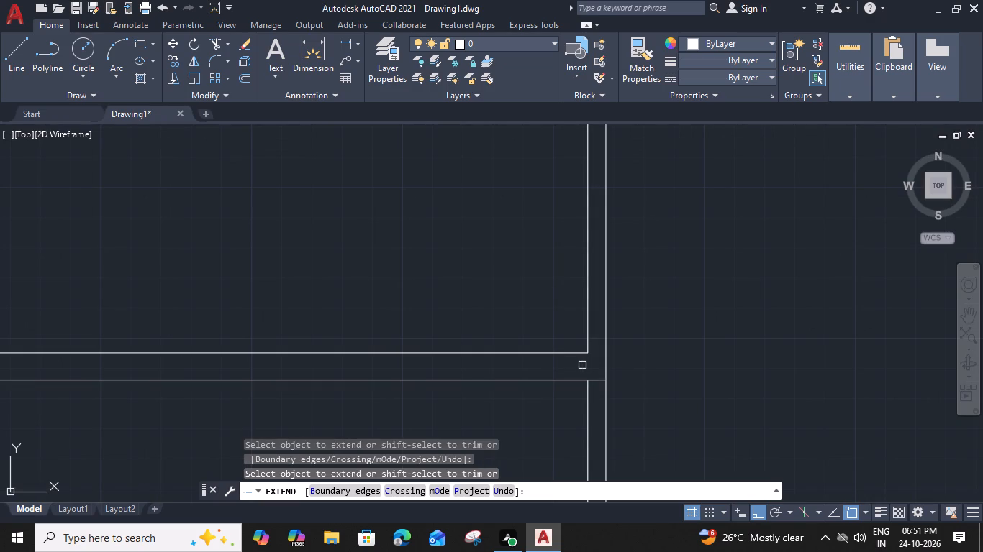
key("Escape")
Measure the inside width and height of the large room beneath the two 5' high rooms.
scroll(557, 354, "down", 2)
middle_click_drag(533, 311, 400, 349)
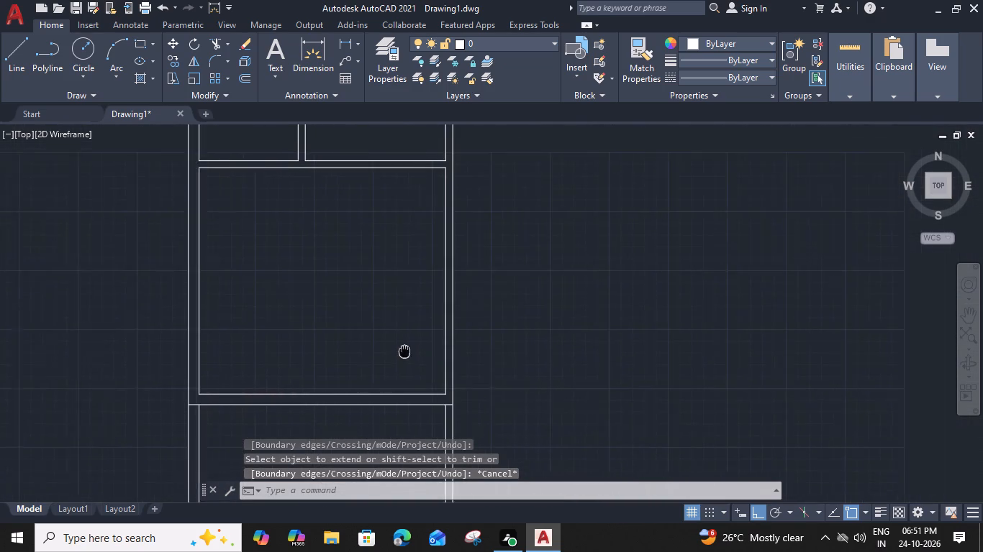
middle_click_drag(400, 349, 392, 365)
type("MEA")
key("space")
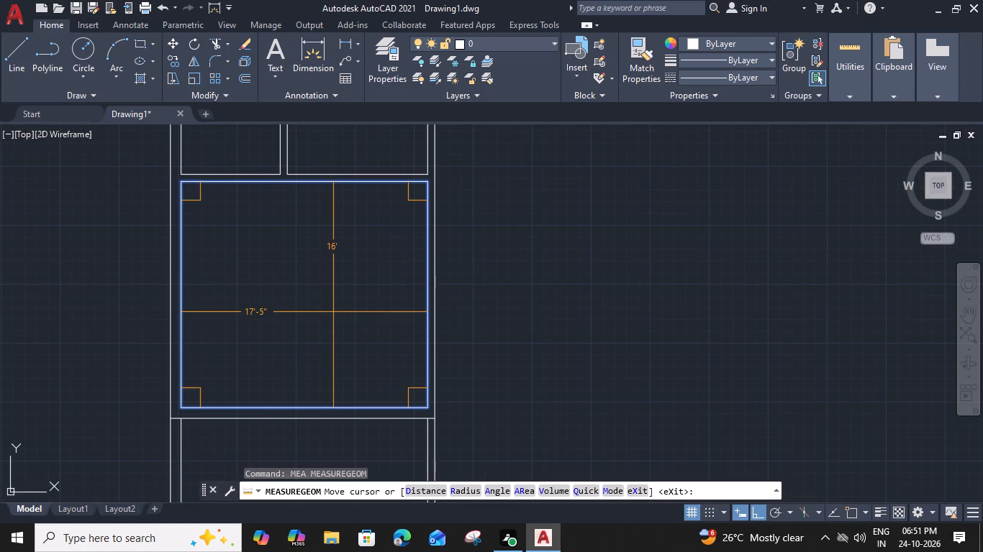
key("Escape")
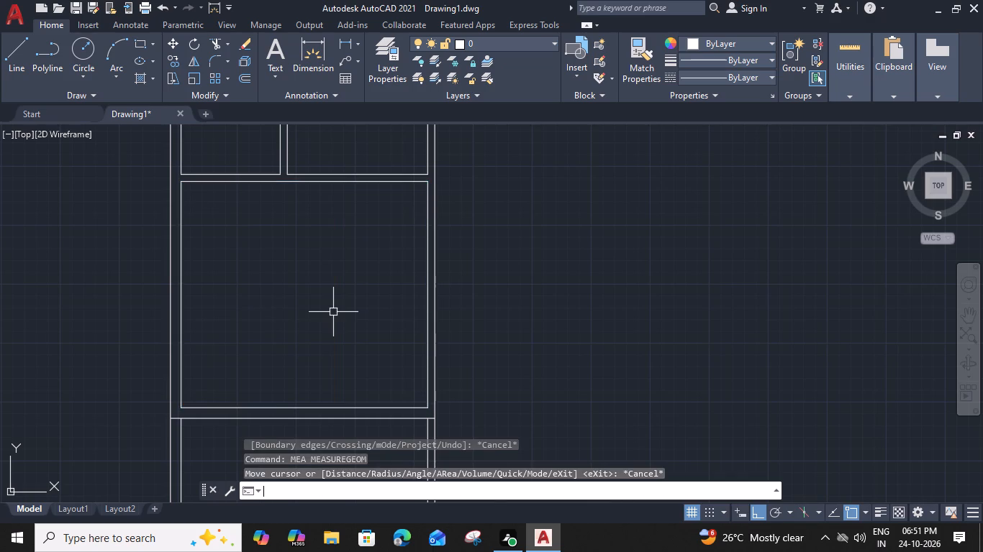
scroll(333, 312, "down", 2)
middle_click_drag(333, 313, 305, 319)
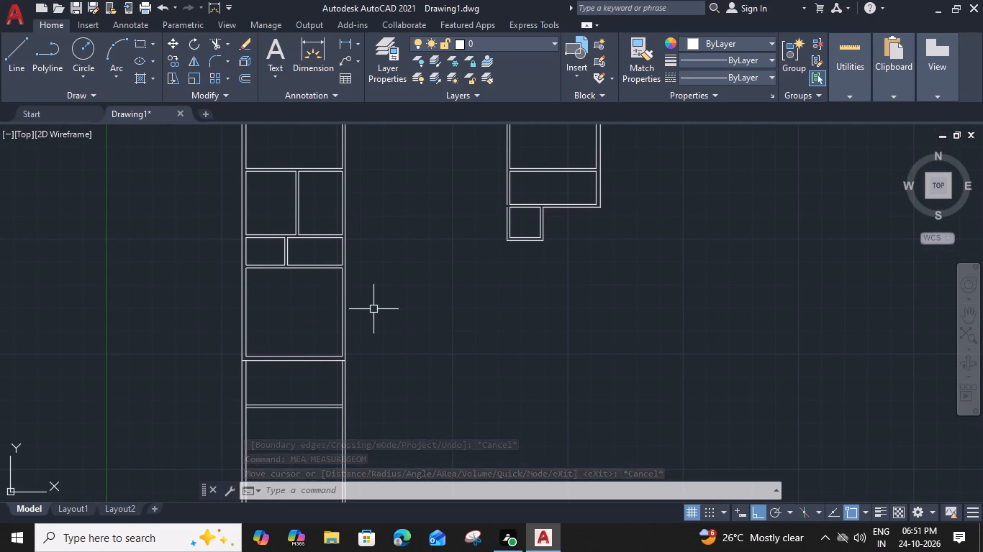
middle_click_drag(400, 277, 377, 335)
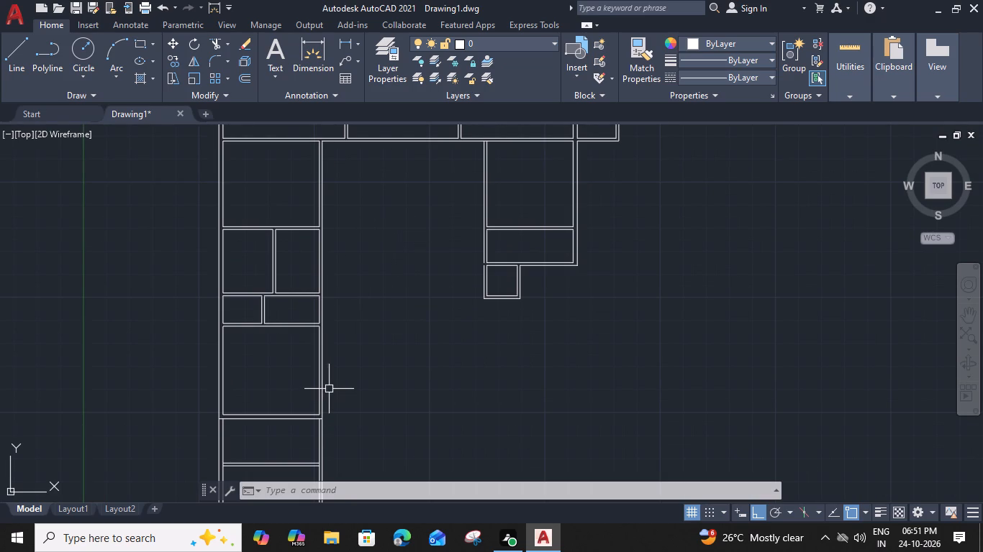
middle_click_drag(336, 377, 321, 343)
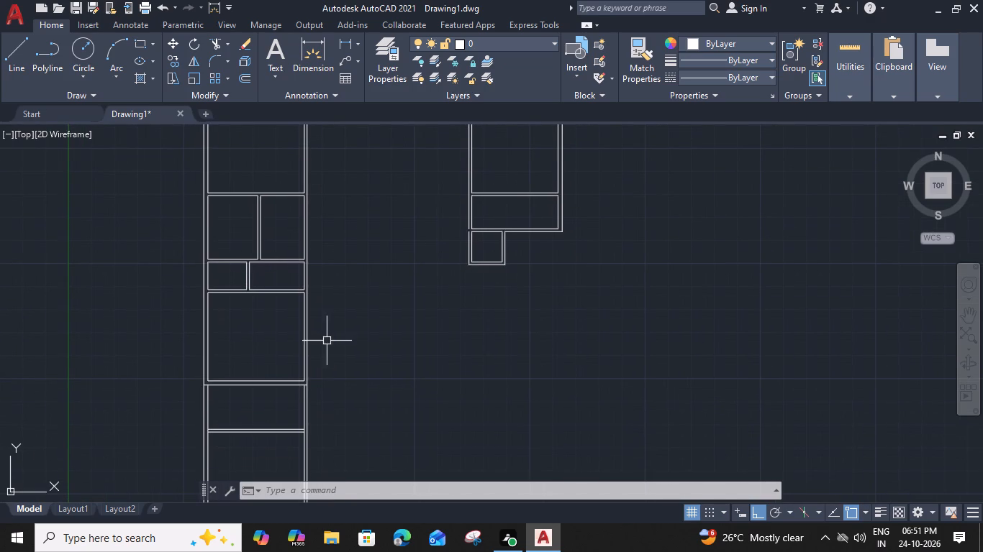
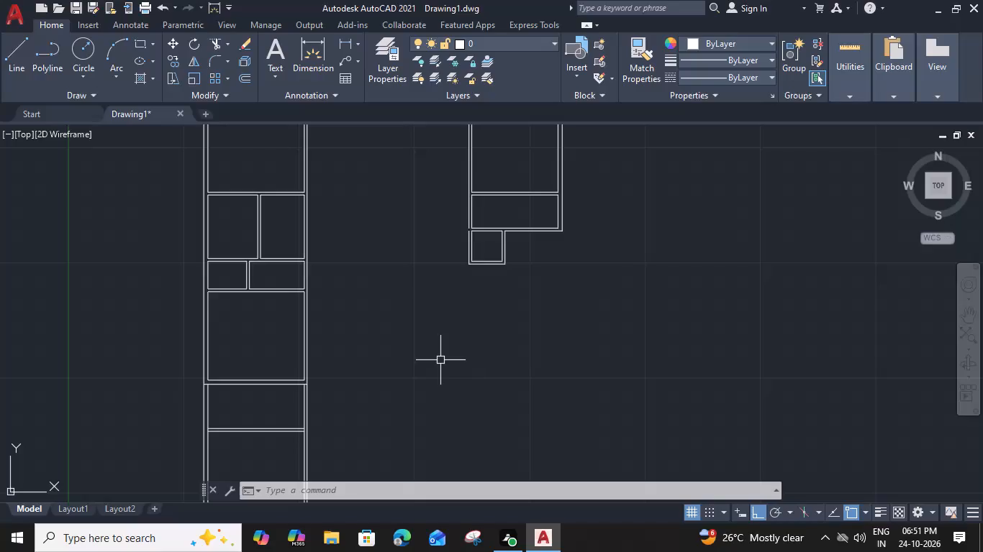
Extend the lower line of the 6" wall beneath the lowest left-side room to the outer vertical wall lines at both ends.
middle_click_drag(417, 370, 420, 336)
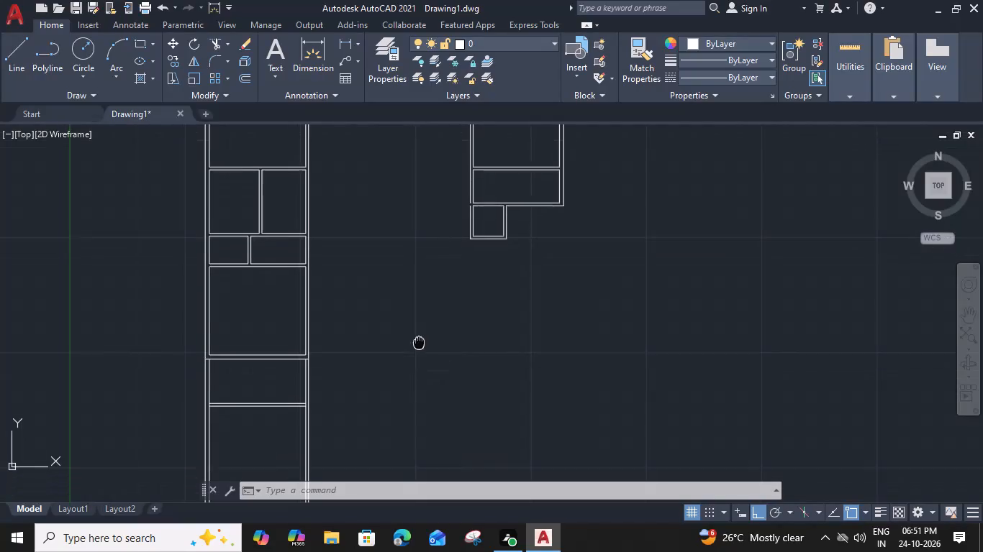
middle_click_drag(420, 336, 425, 288)
key("t")
key("r")
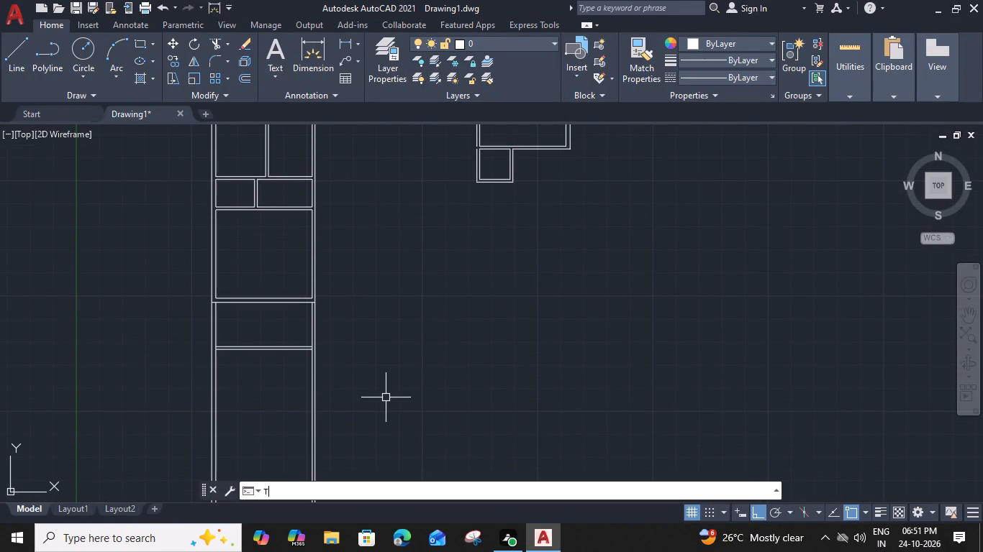
key("space")
scroll(258, 350, "up", 1)
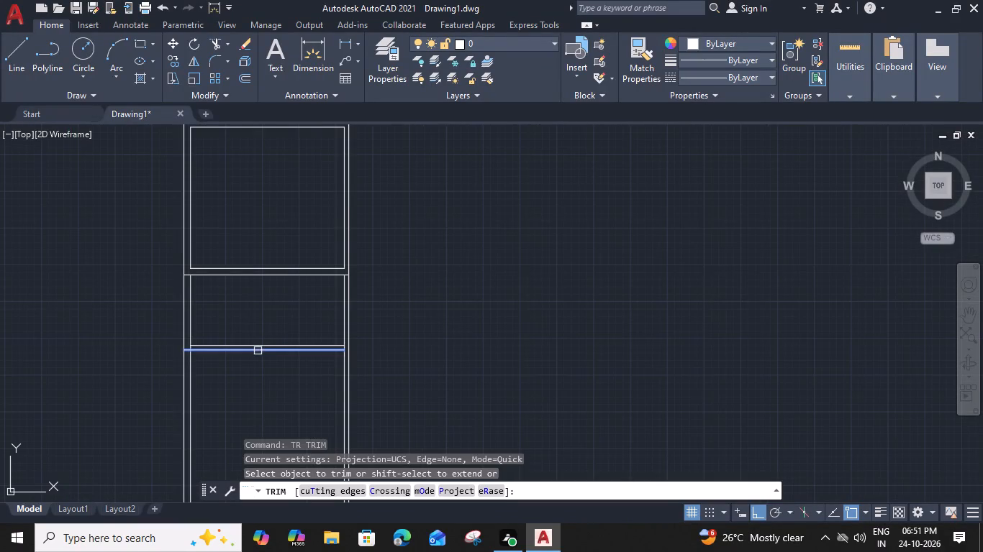
left_click(255, 353, "shift")
left_click(301, 353, "shift")
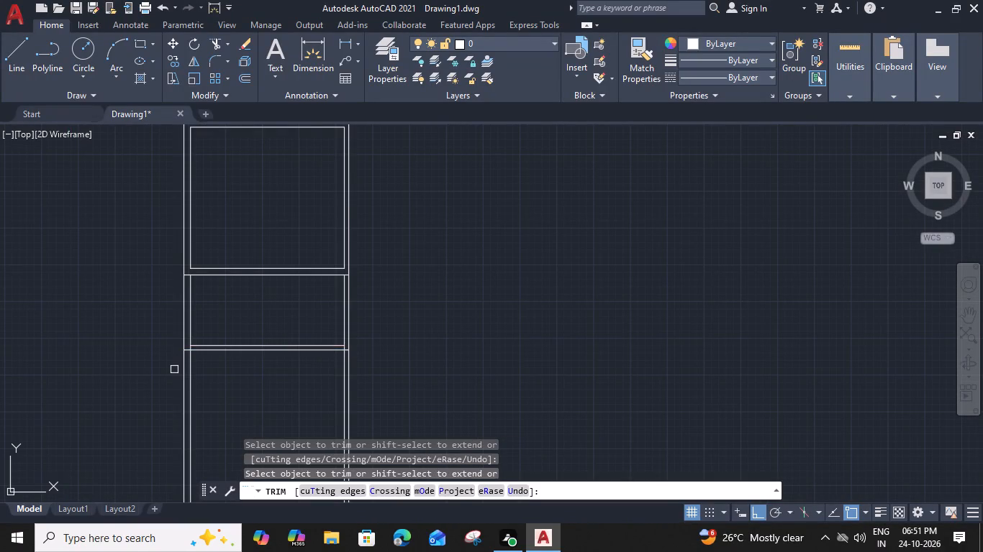
Trim away the four vertical wall lines below the 6" bottom wall with one fence selection.
left_click(145, 373)
left_click(417, 409)
key("Escape")
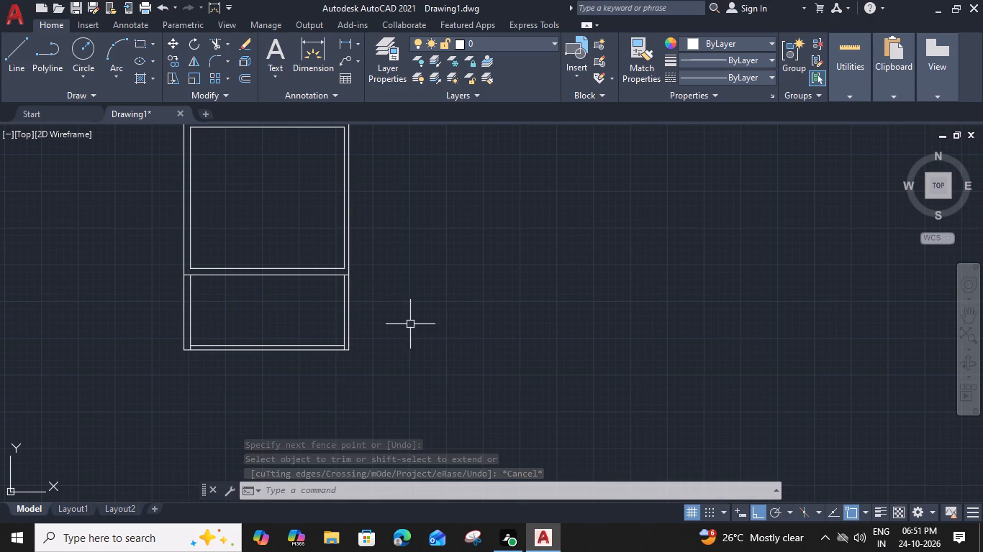
Offset the outer right vertical line of the left-side rooms 29'3" to the right.
middle_click_drag(410, 324, 361, 352)
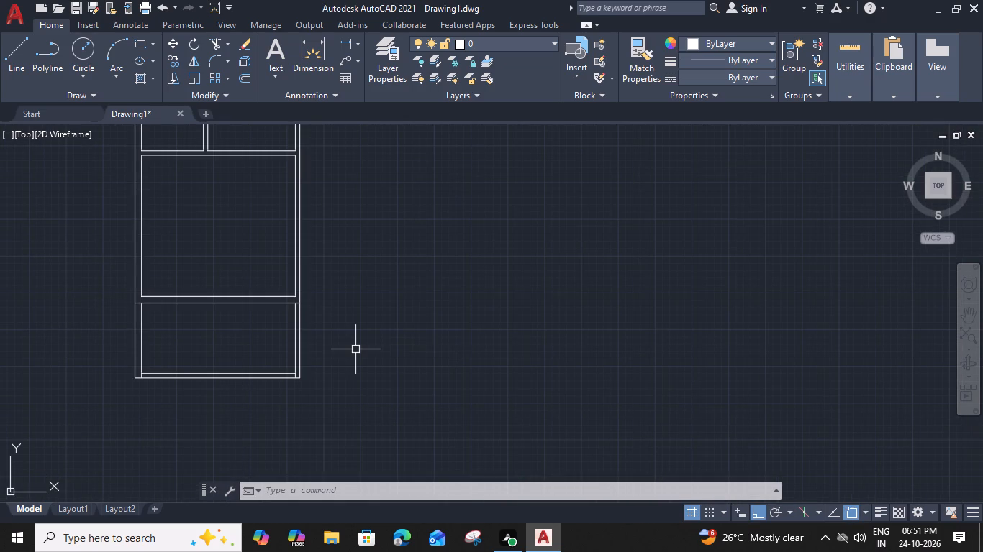
left_click(299, 339)
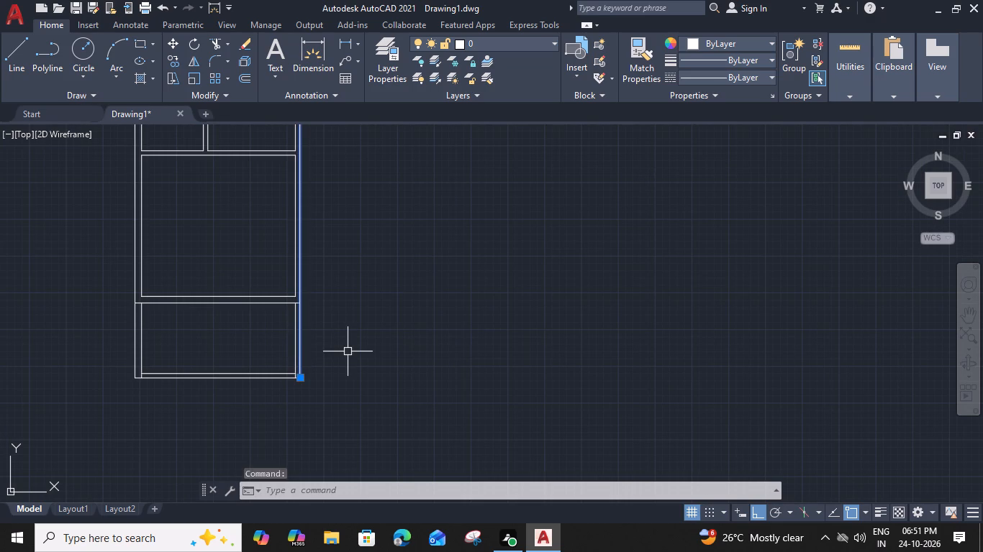
type("O")
key("space")
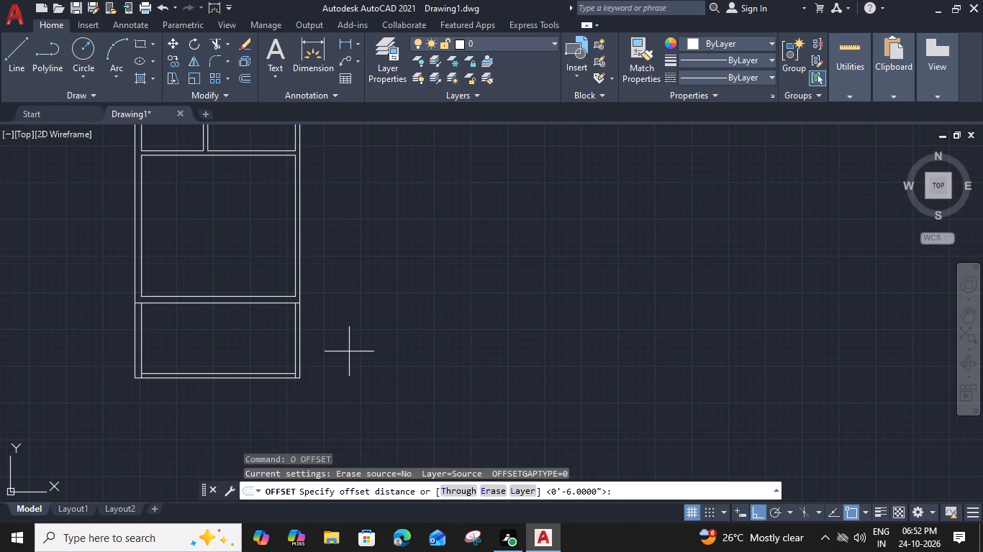
key("2")
type("9'3")
key("shift+quotedbl")
key("Return")
left_click(466, 360)
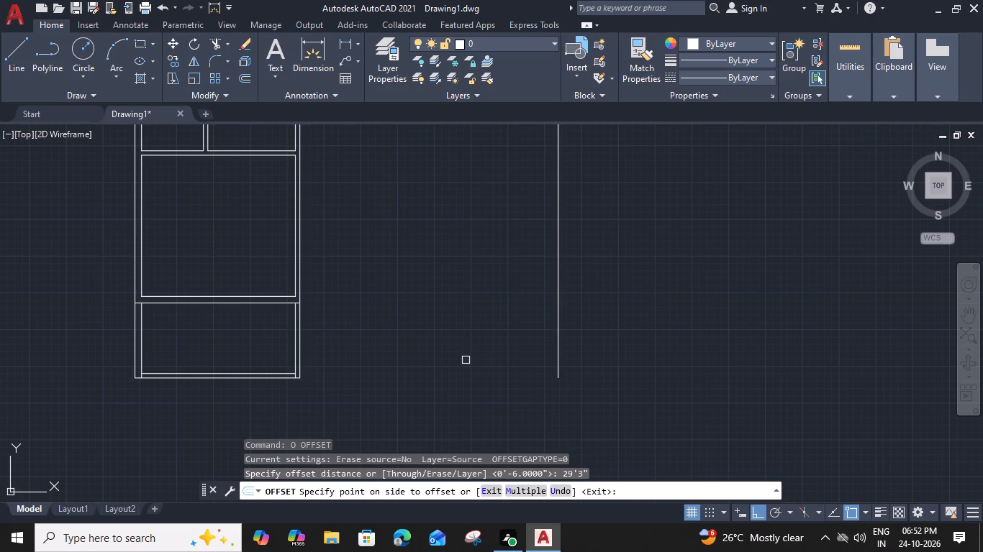
key("Escape")
Draw a horizontal line from the left block's bottom right corner to the lower end of the new vertical line.
scroll(479, 362, "down", 3)
scroll(507, 326, "up", 2)
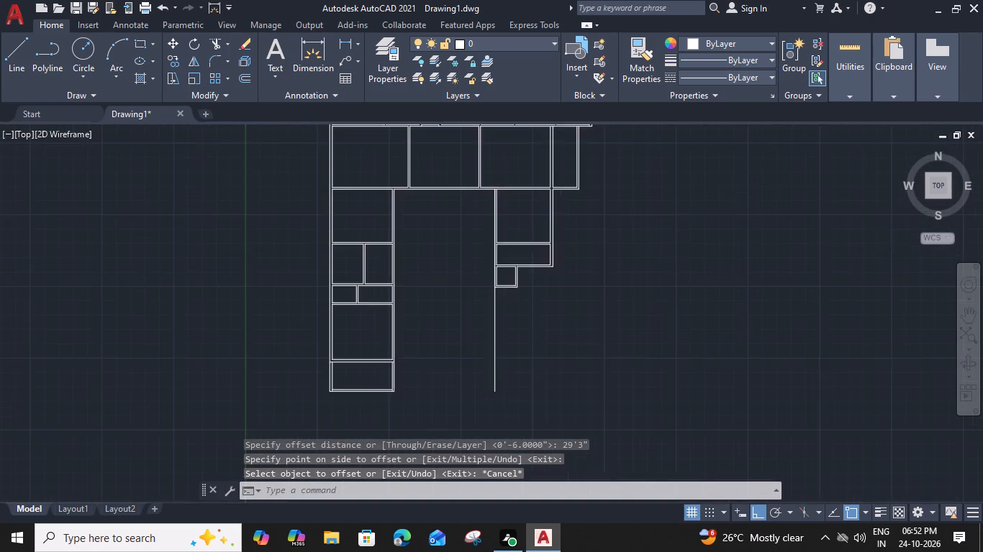
scroll(507, 326, "up", 1)
middle_click_drag(479, 381, 504, 305)
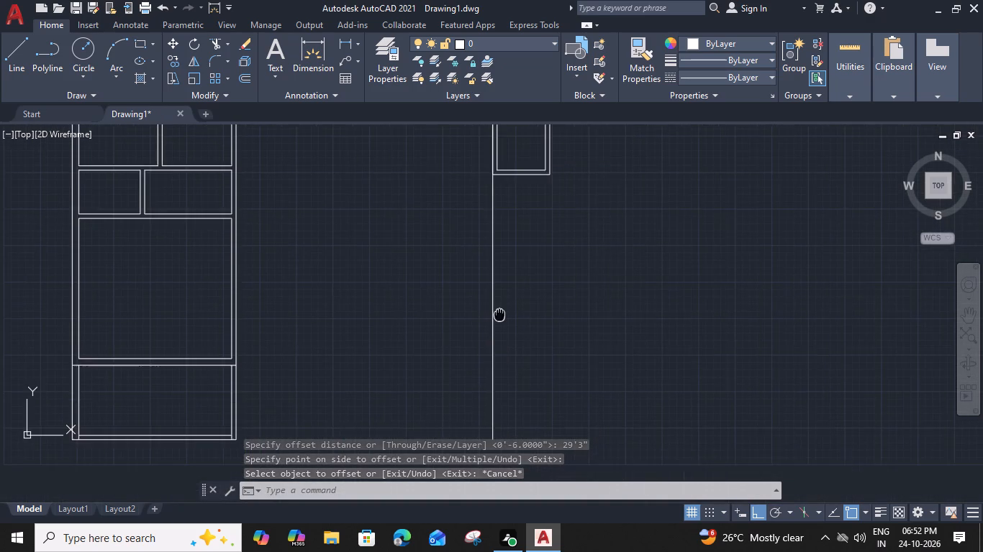
middle_click_drag(327, 354, 379, 311)
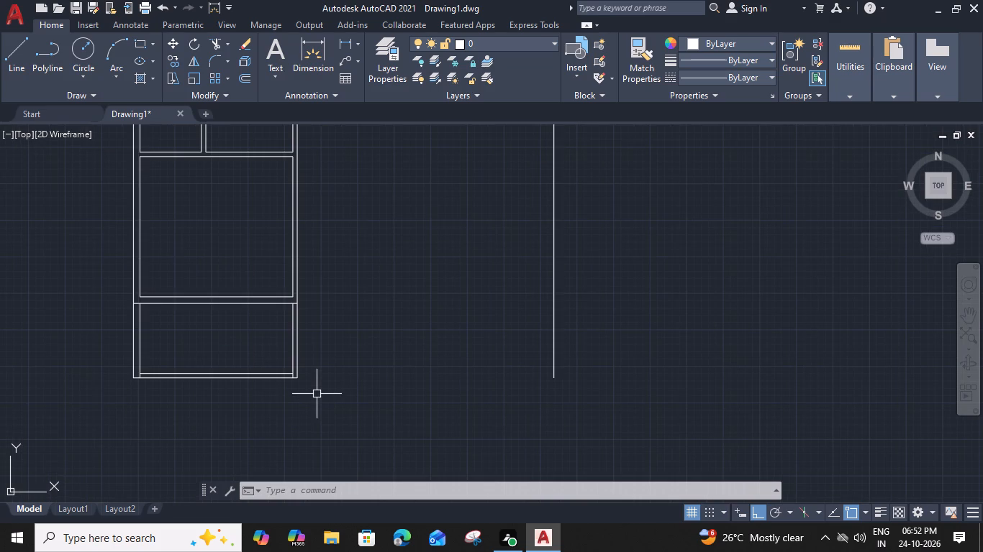
middle_click_drag(320, 388, 322, 382)
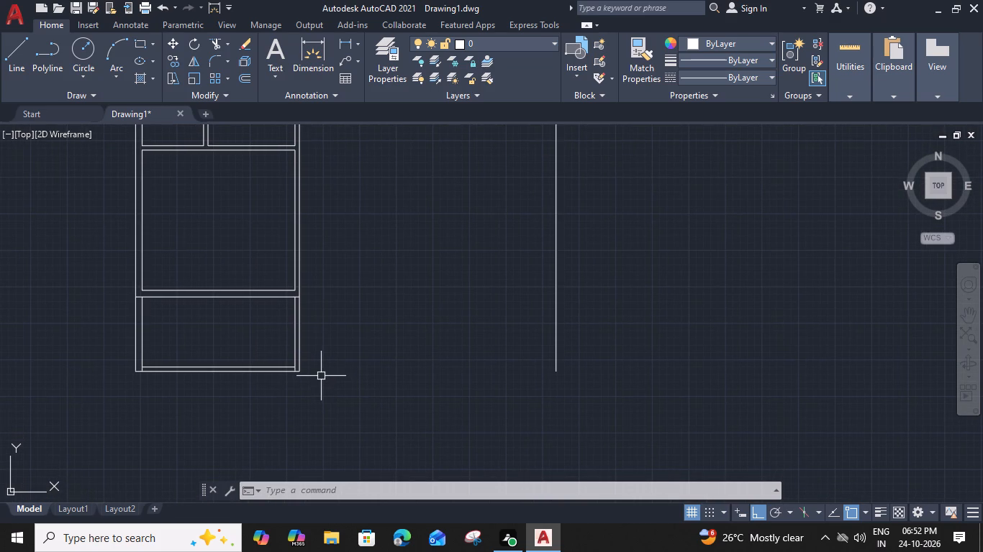
type("L")
key("space")
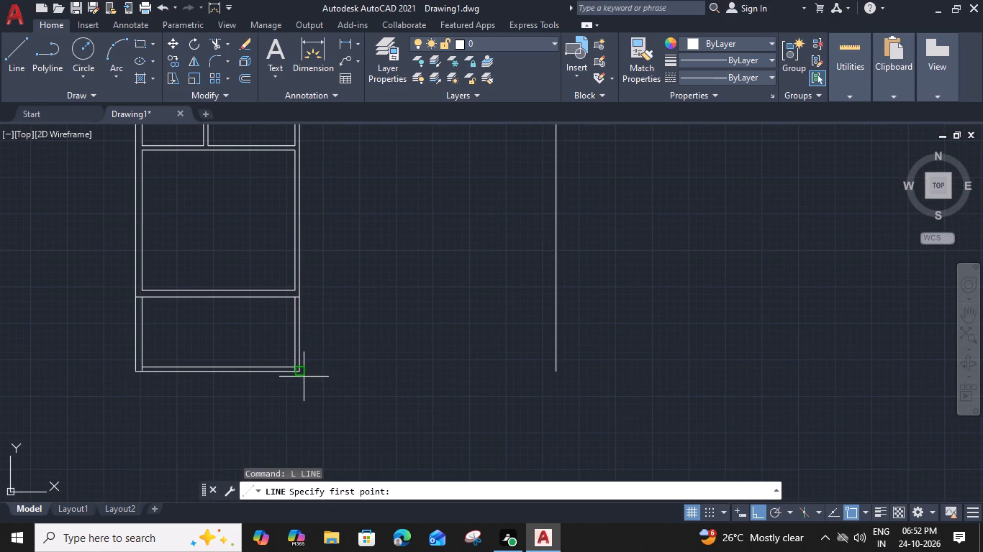
left_click(304, 376)
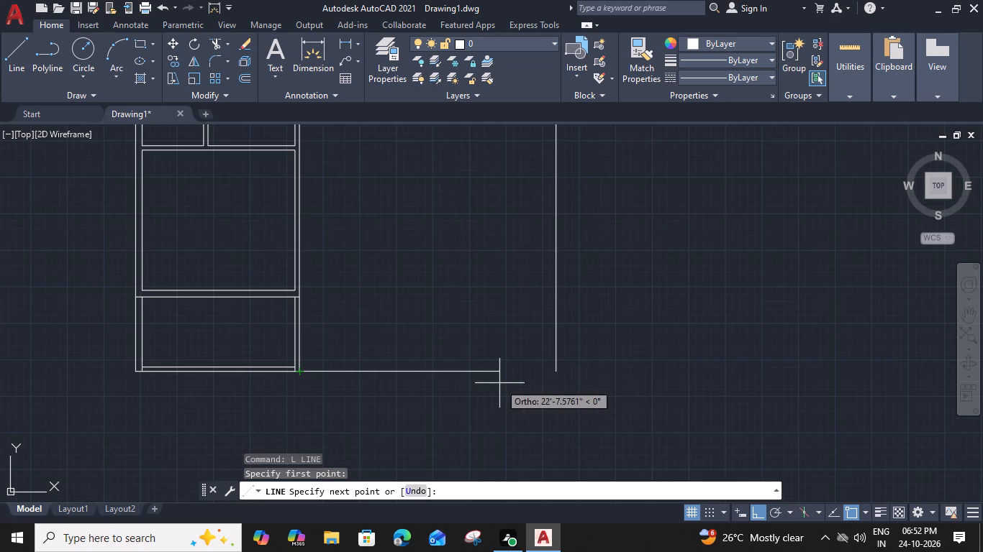
left_click(557, 374)
key("space")
Offset the new bottom horizontal line 12' upward.
left_click(435, 372)
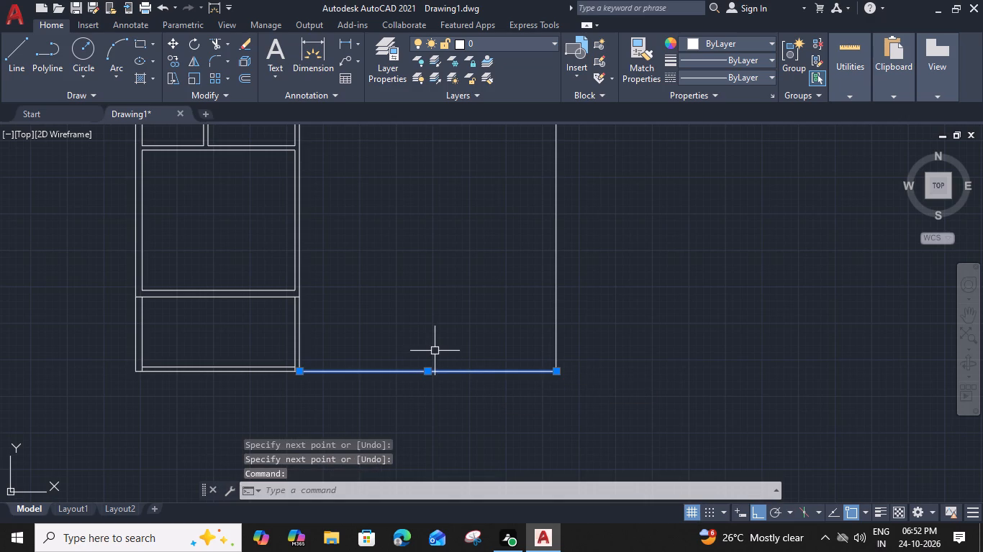
type("O")
key("space")
type("12'")
key("space")
left_click(433, 318)
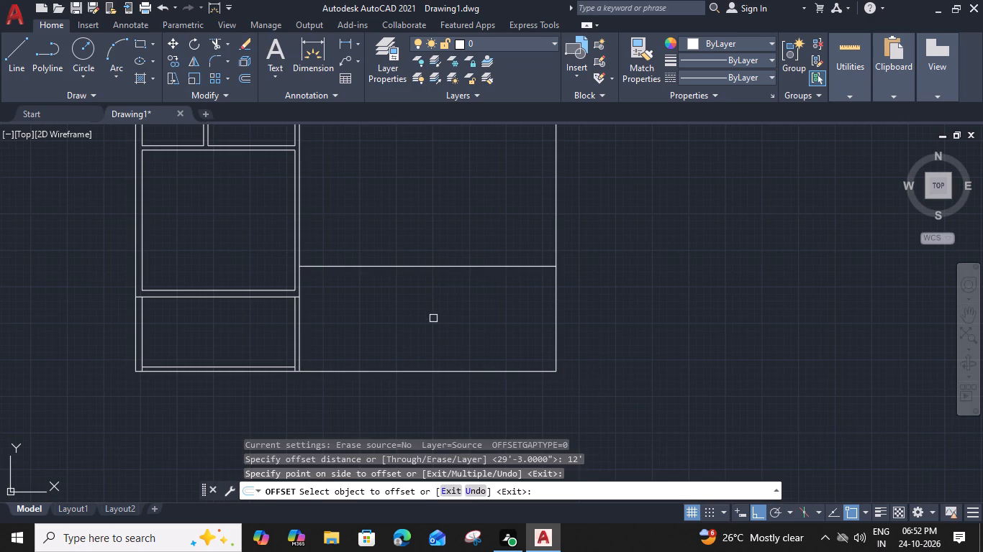
middle_click_drag(433, 318, 422, 360)
key("Escape")
Offset the horizontal line 12' above the bottom by 6" upward to form the wall's thickness.
left_click(433, 307)
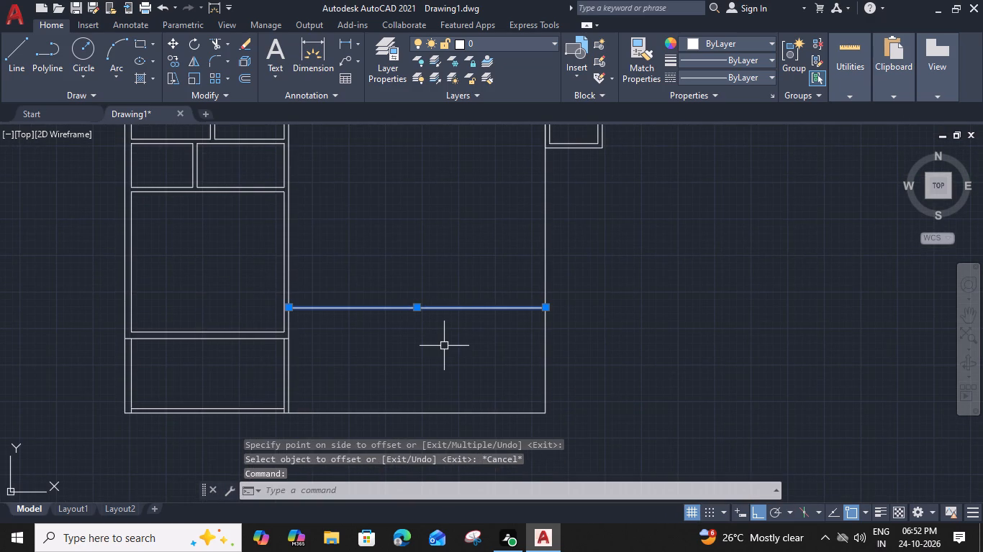
type("O 6\"")
key("Return")
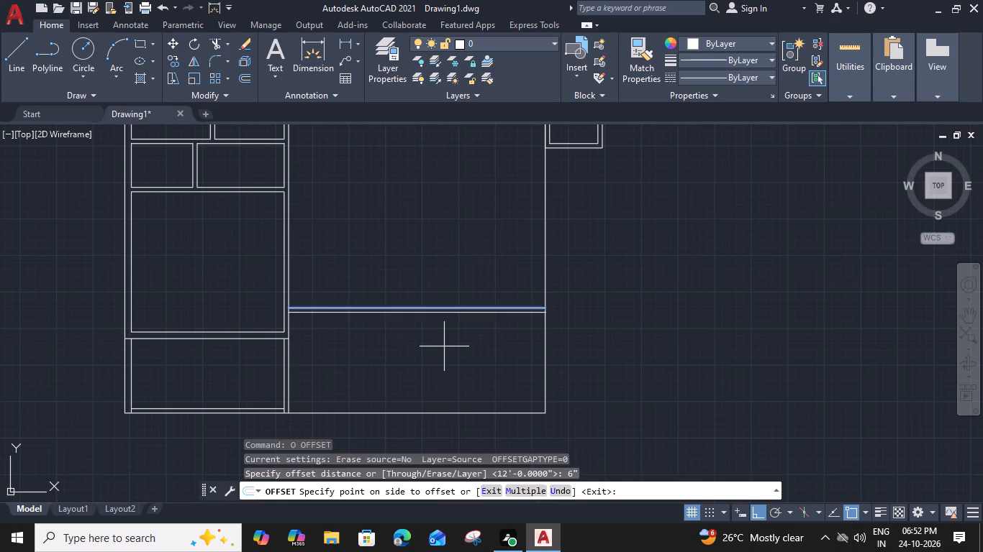
left_click(445, 281)
key("Escape")
Trim the vertical lines between the new 6" horizontal wall's two lines at its left and right ends.
middle_click_drag(548, 404, 520, 405)
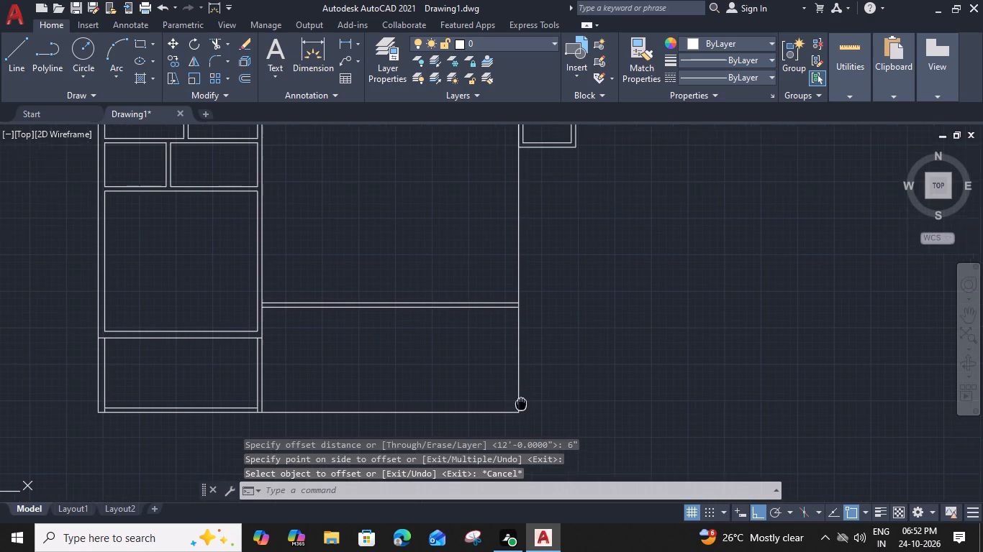
middle_click_drag(520, 405, 522, 408)
middle_click_drag(416, 368, 441, 397)
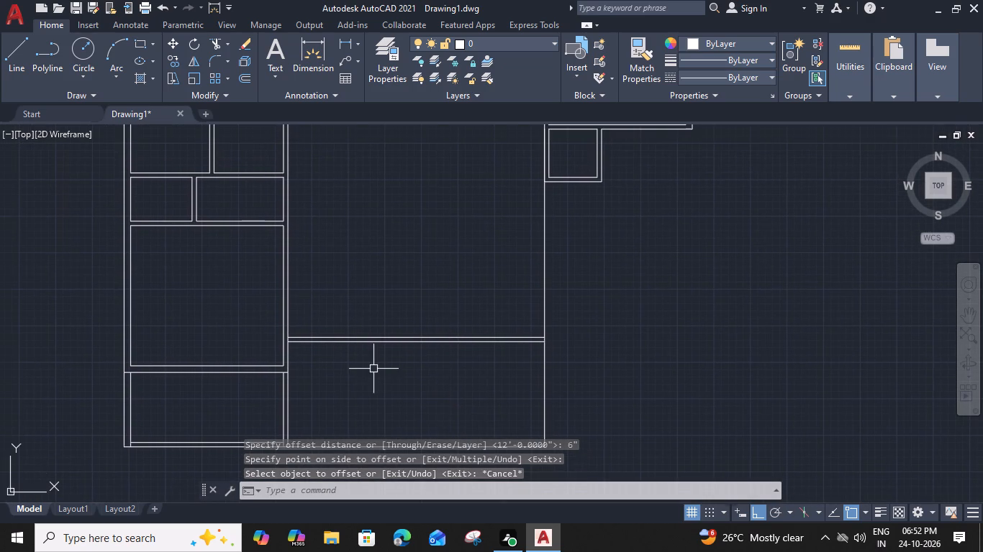
type("TR")
key("space")
scroll(284, 336, "up", 4)
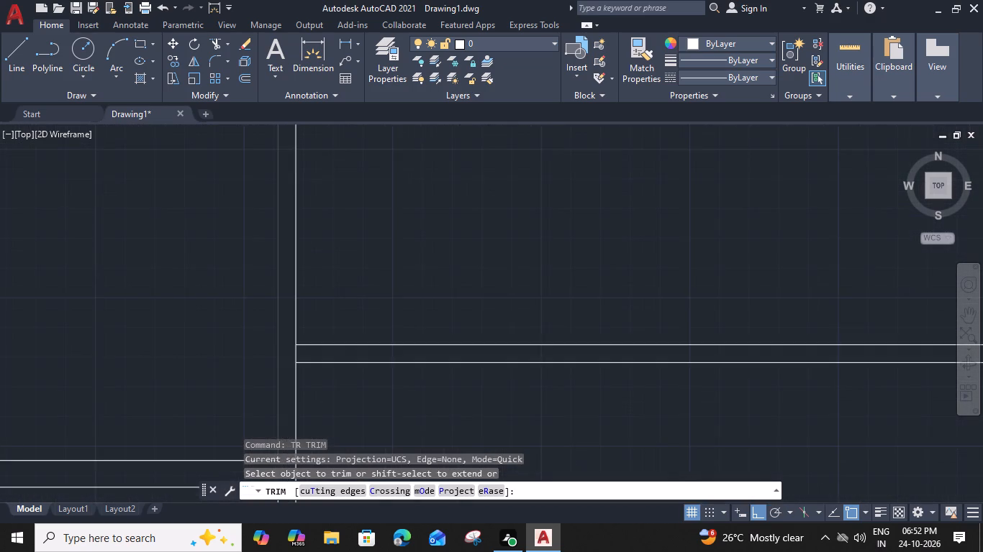
left_click(299, 365)
scroll(302, 364, "down", 3)
scroll(610, 395, "down", 1)
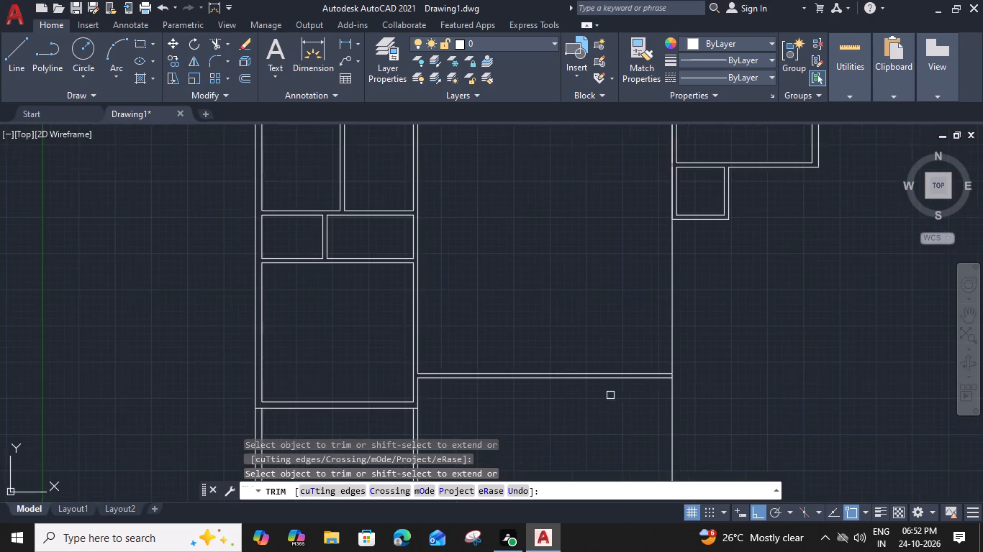
middle_click_drag(607, 400, 558, 274)
scroll(628, 243, "down", 1)
scroll(628, 244, "up", 5)
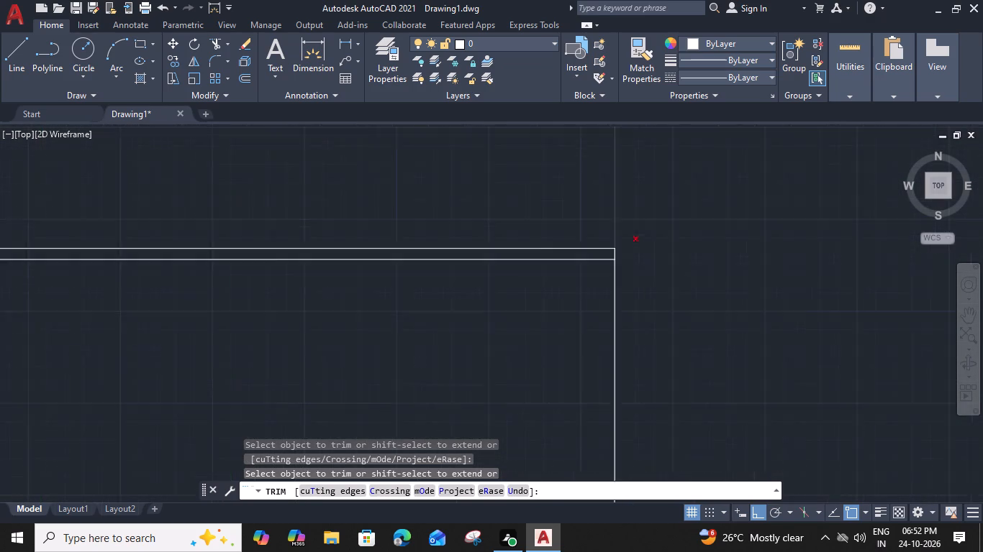
left_click(605, 259)
key("Escape")
Delete the long right vertical segment above the new 6" horizontal wall.
left_click(608, 231)
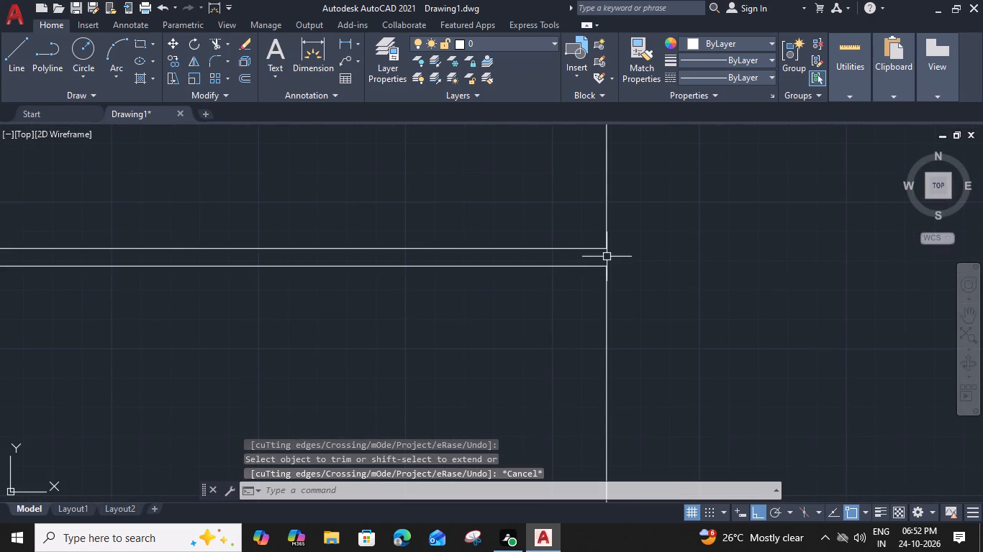
scroll(656, 249, "down", 3)
middle_click_drag(689, 296, 610, 418)
scroll(610, 414, "down", 2)
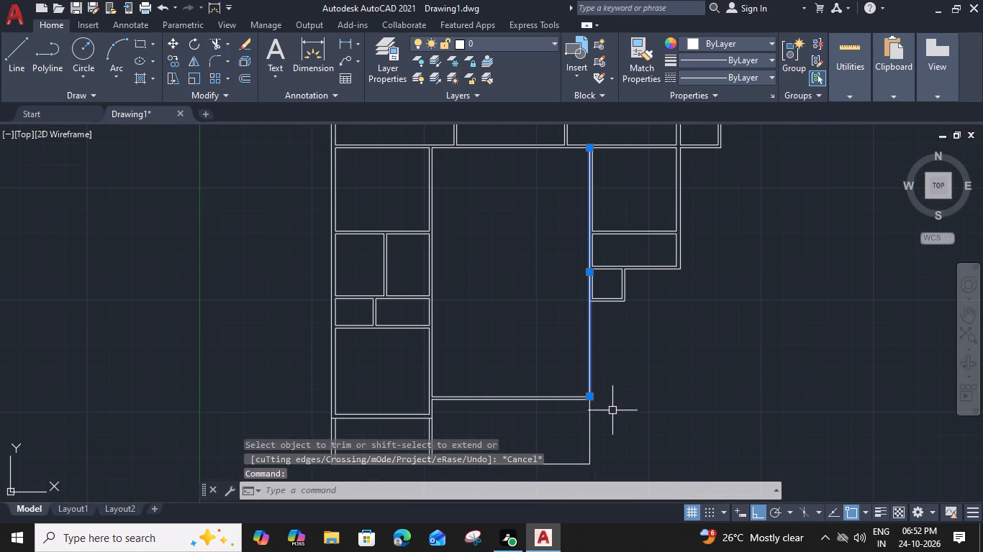
key("Delete")
Extend the small square room's left outer wall line down to the new 6" horizontal wall.
middle_click_drag(610, 431, 604, 408)
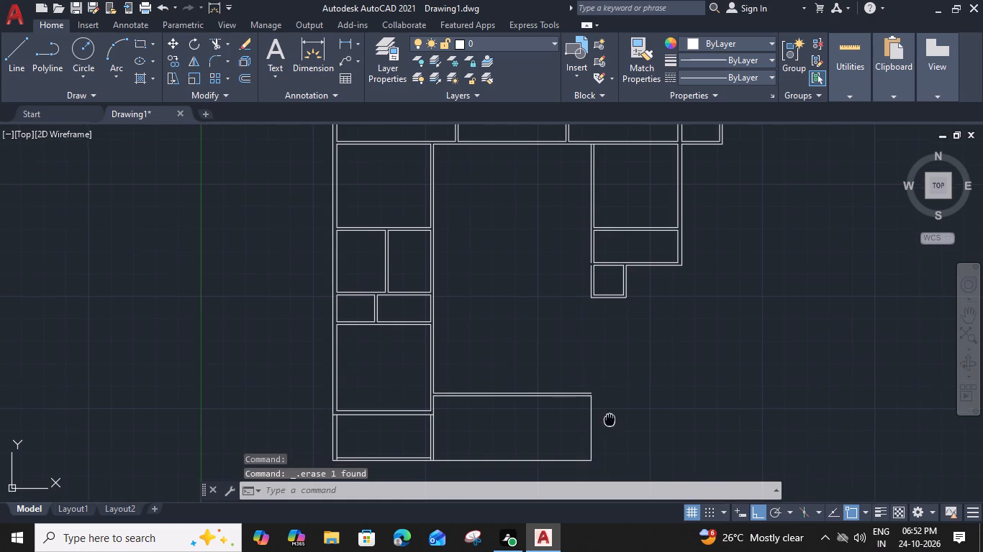
middle_click_drag(604, 408, 599, 397)
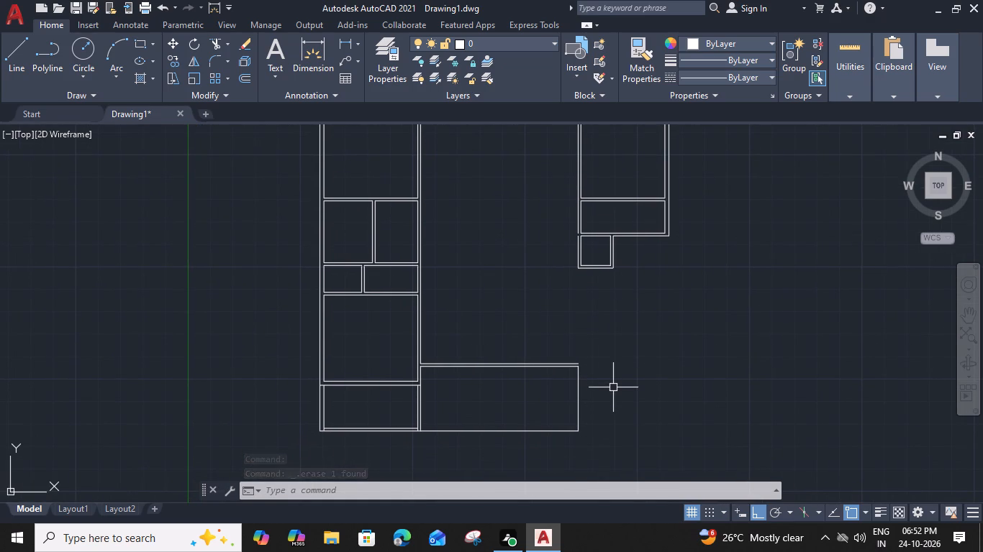
type("EX")
key("space")
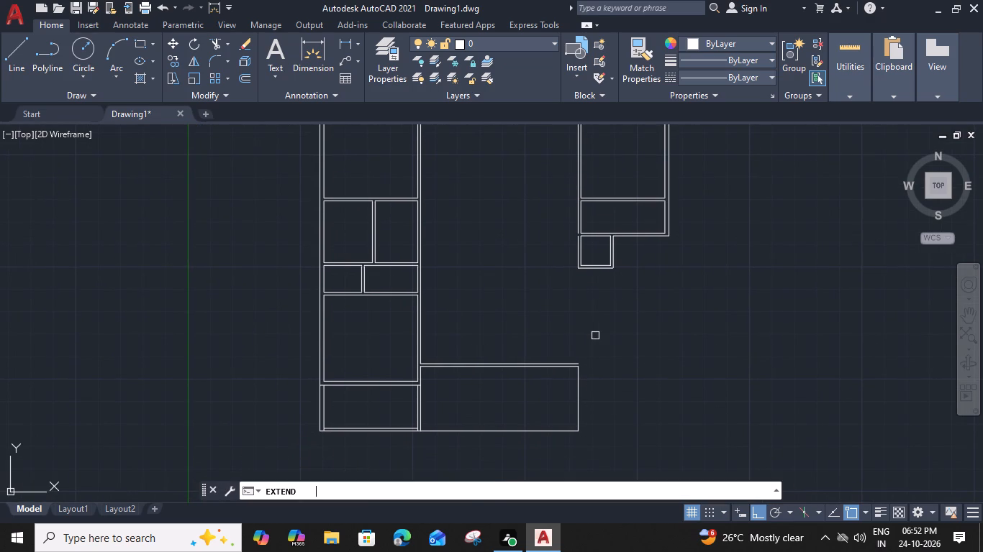
left_click(575, 256)
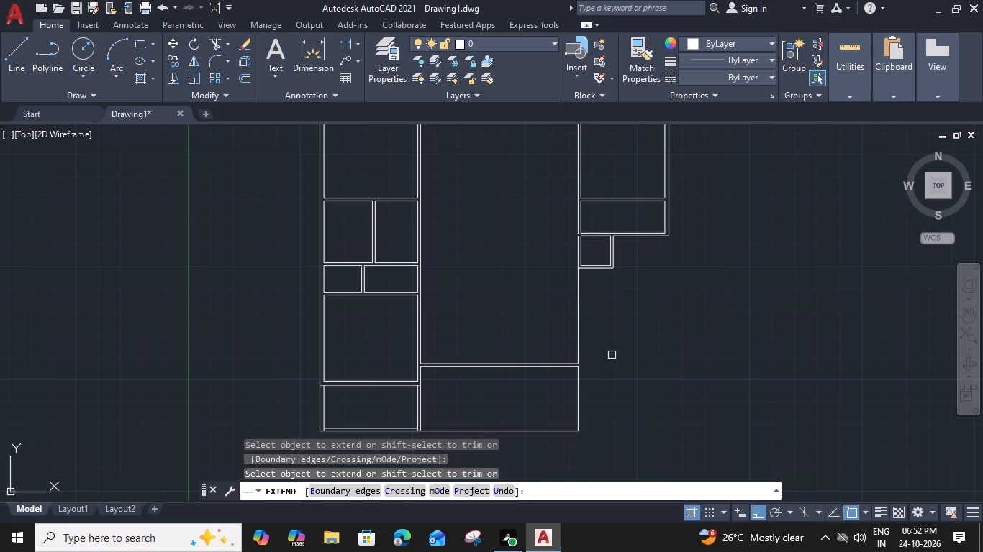
key("Escape")
Offset the new lower room's right vertical line 9" outward and its bottom line 9" downward.
middle_click_drag(610, 393, 579, 372)
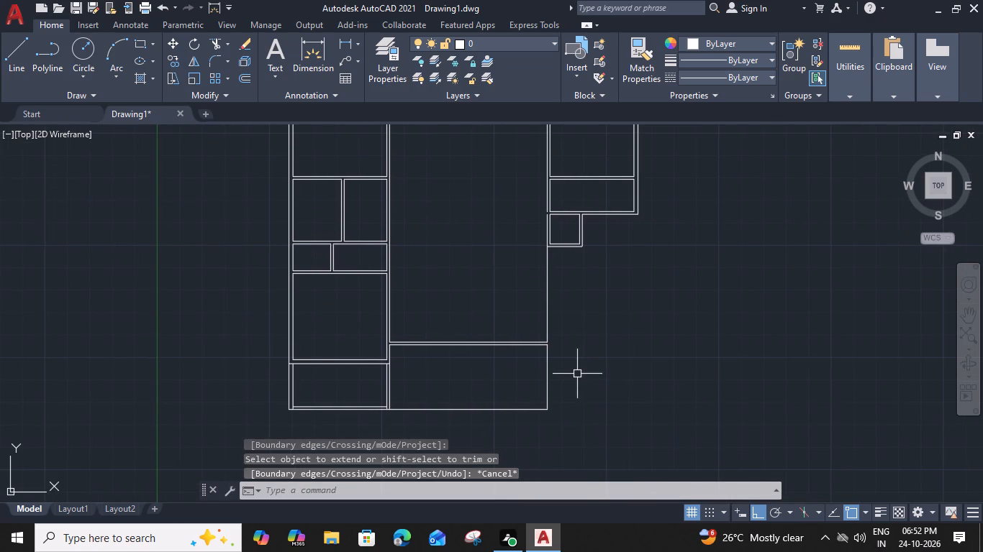
left_click(548, 387)
type("O 9\"")
key("Return")
left_click(607, 399)
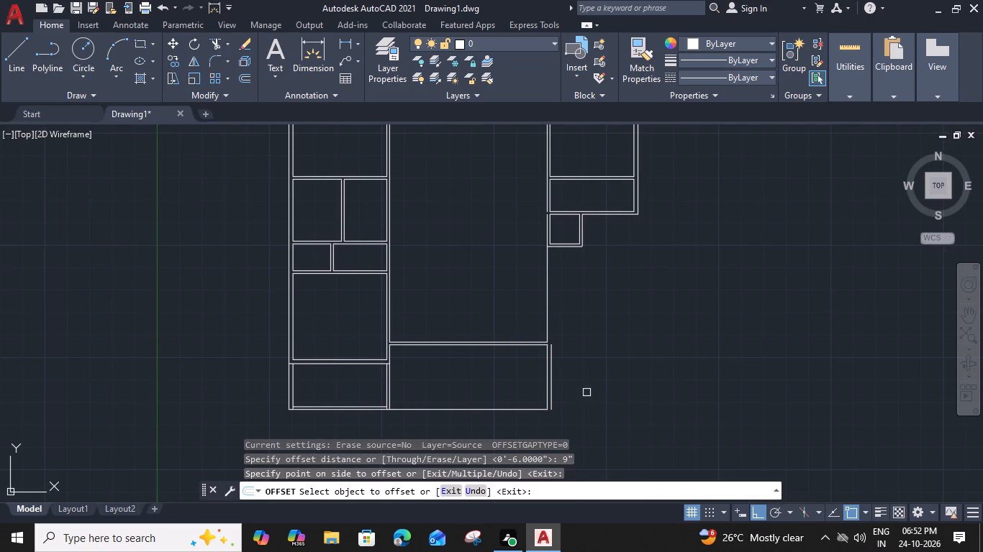
left_click(491, 412)
left_click(495, 436)
key("Escape")
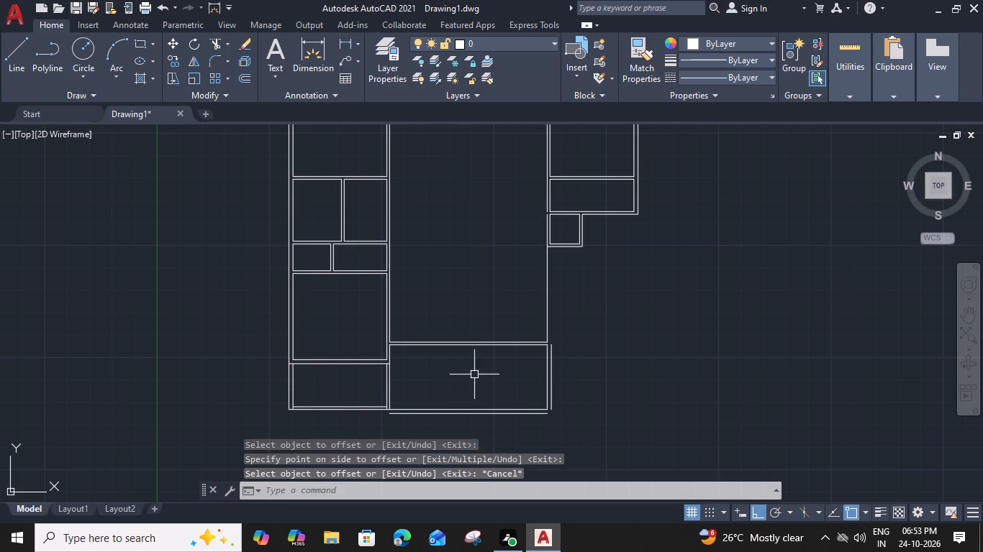
Delete the lower line of the 6" horizontal wall above the new lower room.
middle_click_drag(474, 374, 486, 384)
scroll(465, 356, "up", 2)
left_click(476, 352)
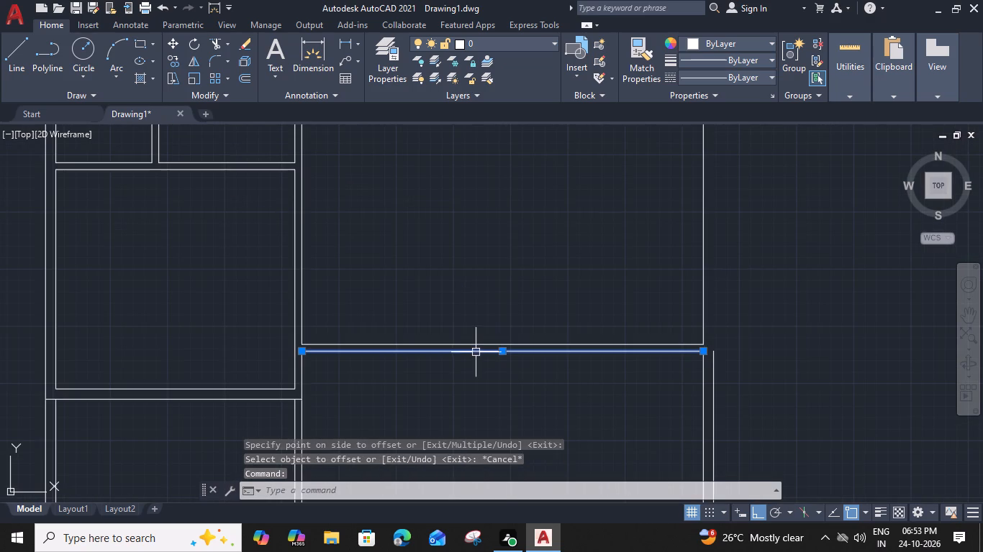
key("Delete")
Offset the large middle room's bottom line 9" downward to form the wall above the new lower room.
left_click(463, 343)
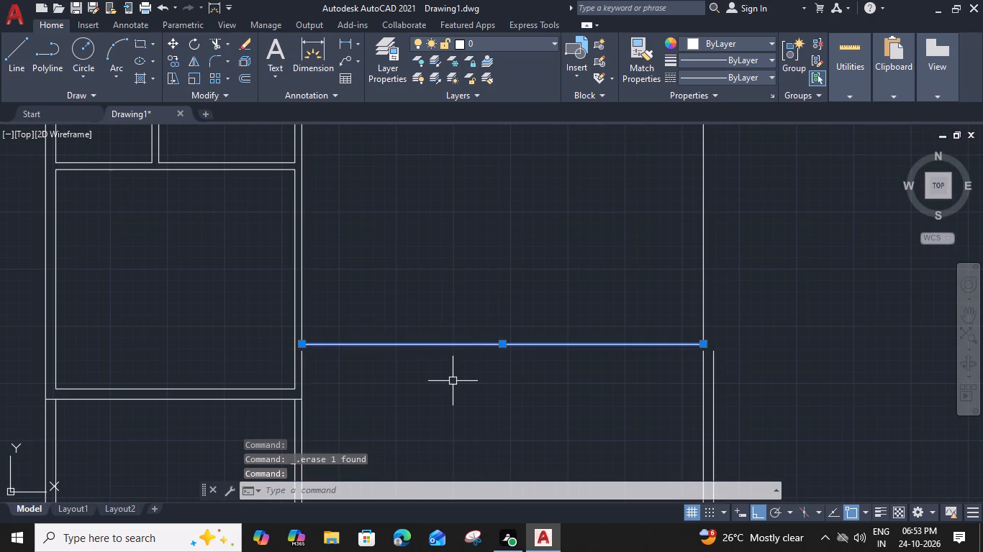
type("O 9")
key("shift+quotedbl")
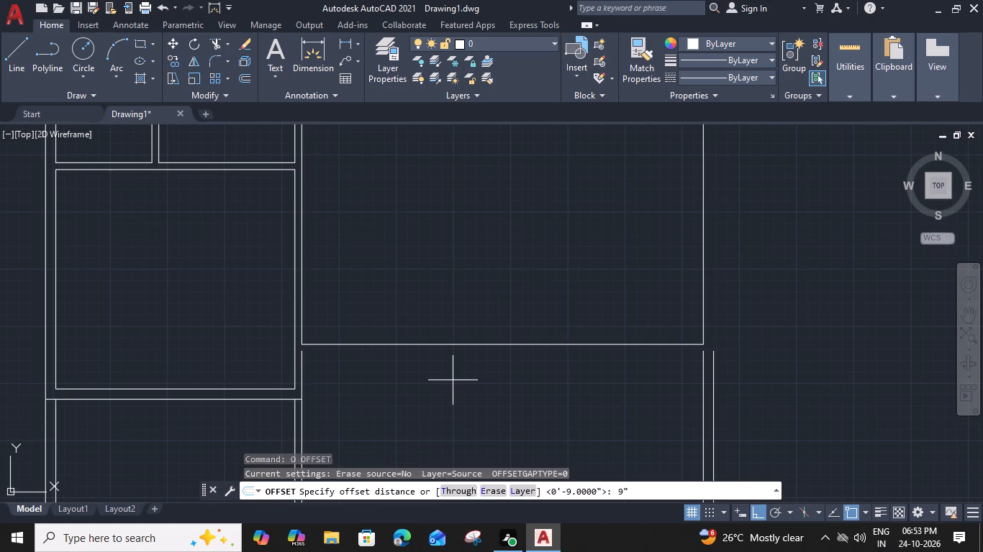
key("Return")
left_click(456, 401)
key("Escape")
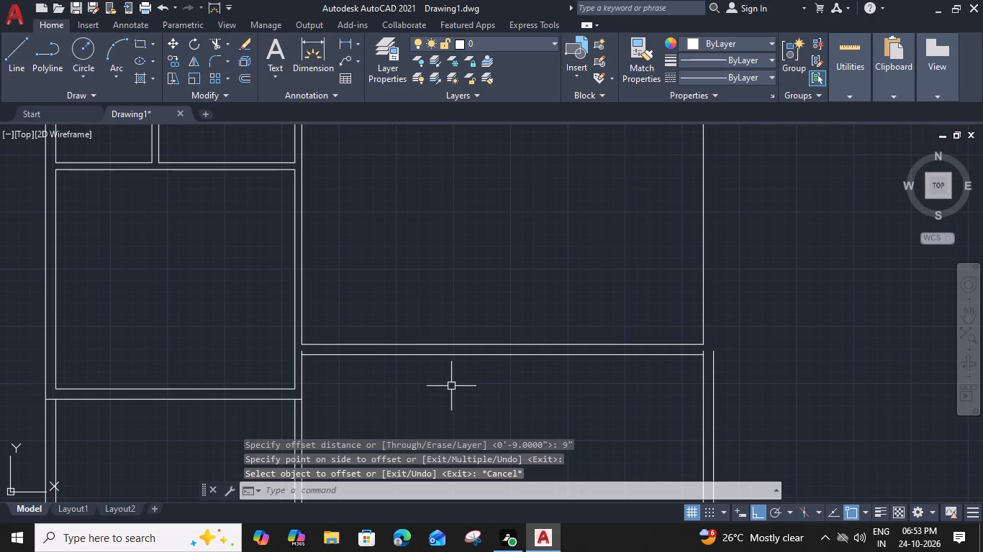
Trim the short vertical stubs at both ends of the 9" wall between the large middle room and the lower room.
type("TR")
key("space")
scroll(369, 349, "up", 3)
middle_click_drag(145, 365, 466, 370)
left_click(416, 375)
scroll(416, 375, "down", 4)
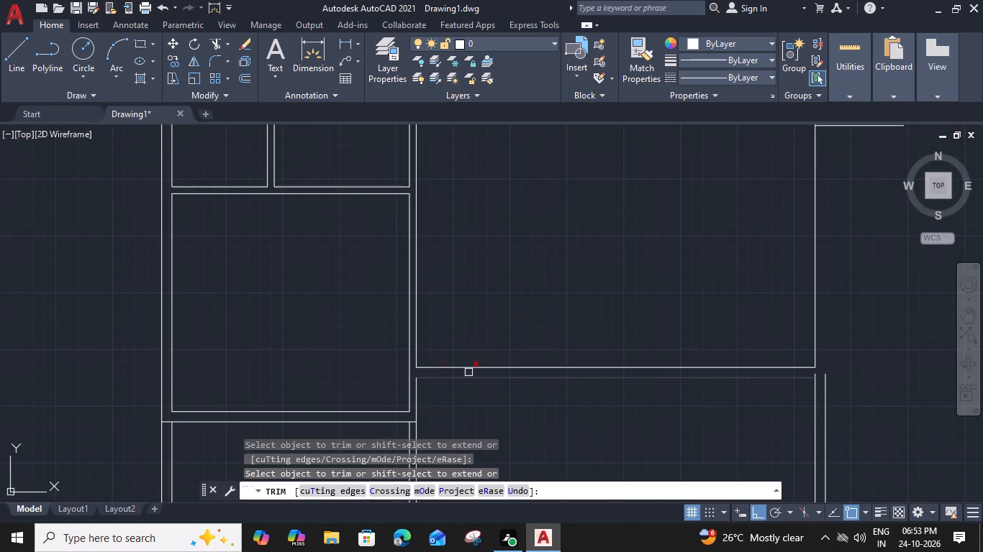
scroll(829, 372, "up", 3)
left_click(767, 390)
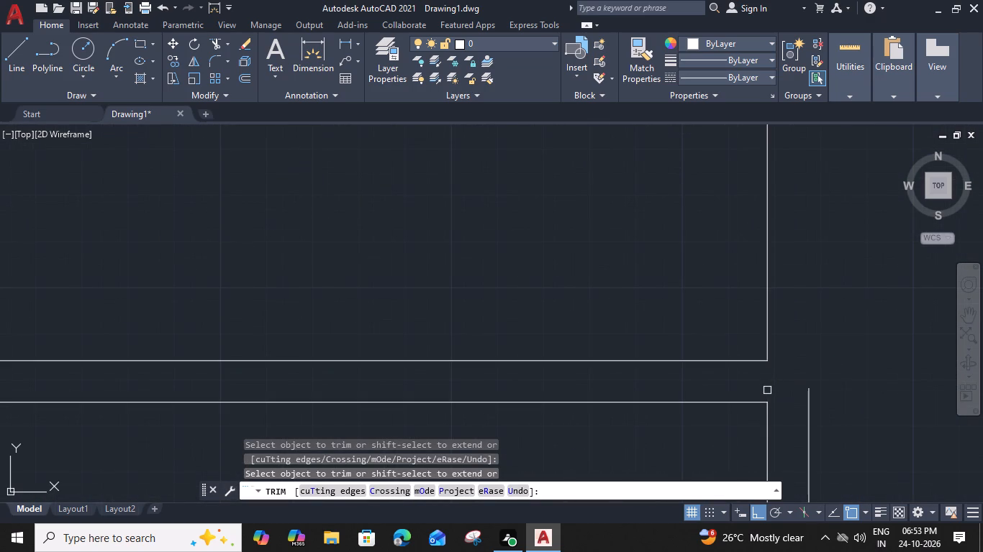
Extend the lower room's outer right wall line up to the small square room and trim that room's bottom line across the junction.
scroll(773, 391, "down", 3)
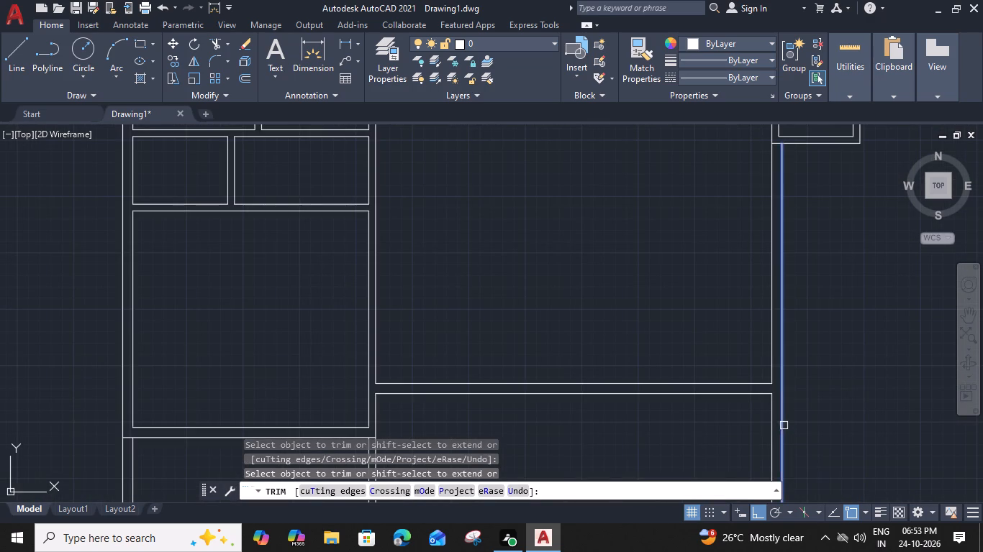
left_click(784, 425, "shift")
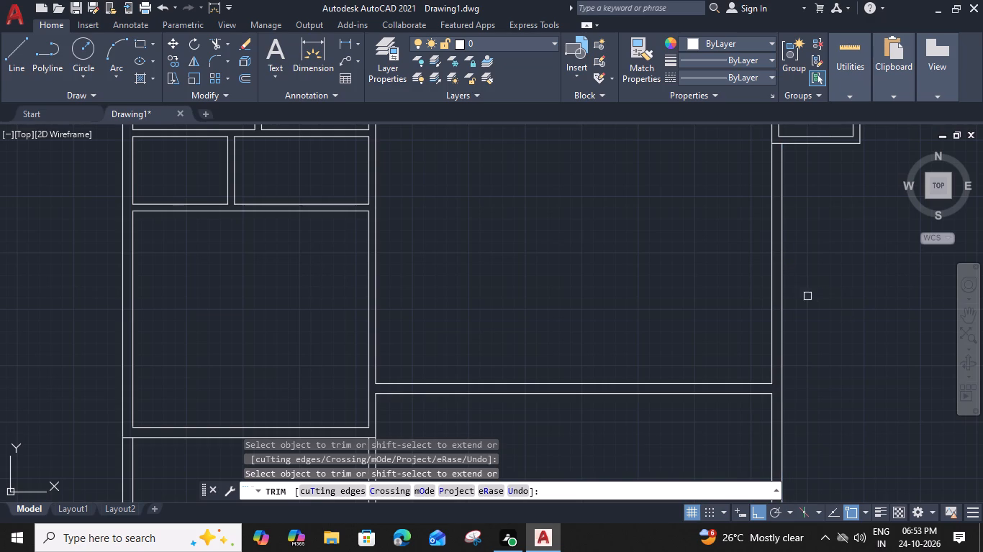
middle_click_drag(792, 254, 607, 285)
scroll(579, 173, "up", 2)
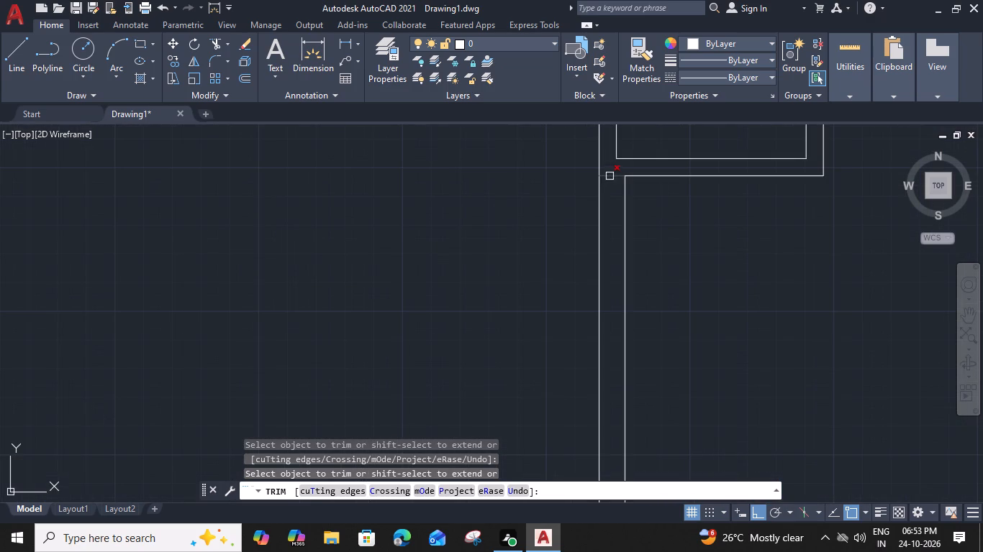
left_click(610, 176)
scroll(610, 182, "down", 3)
middle_click_drag(671, 383, 616, 308)
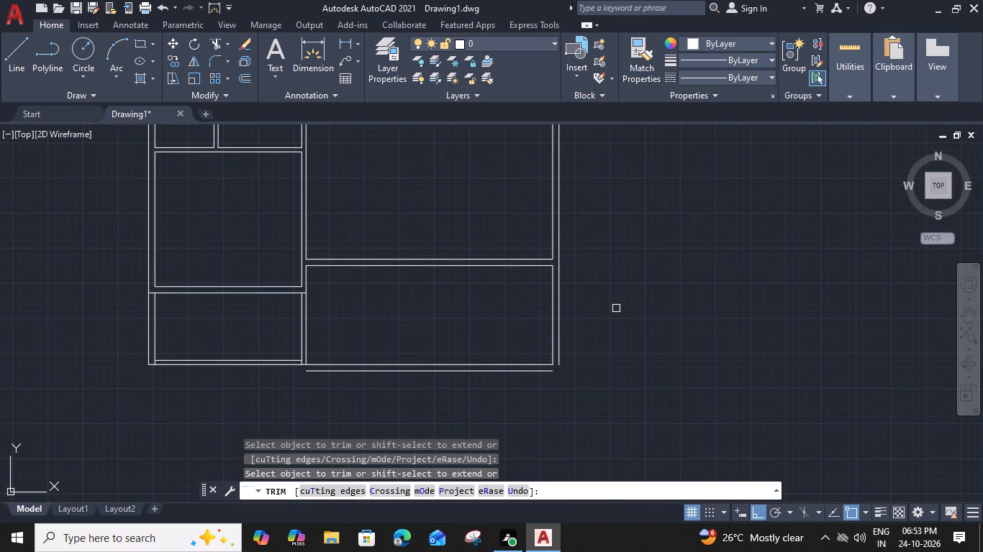
key("Escape")
Fillet the lower room's outer bottom line at zero radius with its outer right wall line and its left vertical line.
type("F")
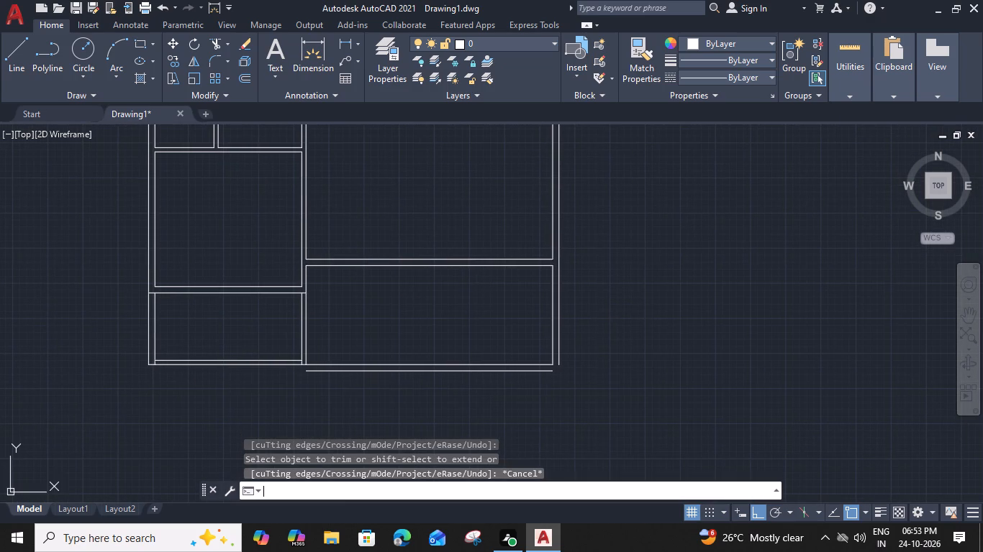
key("space")
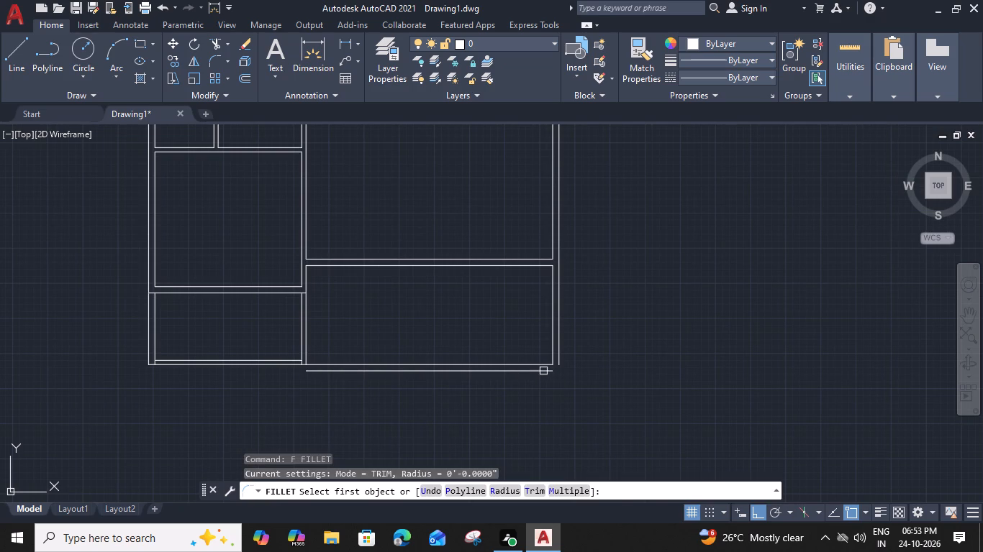
left_click(543, 371)
left_click(559, 354)
key("space")
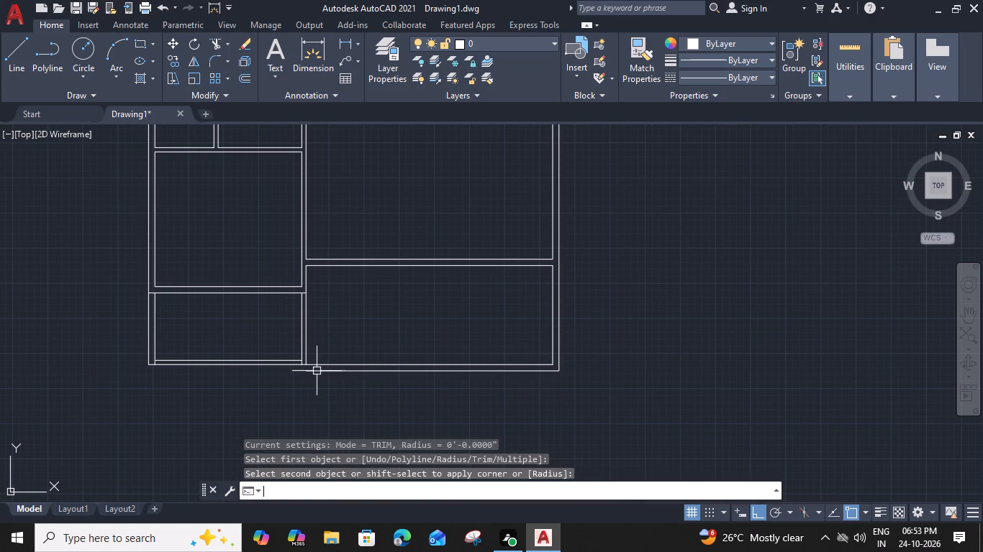
left_click(313, 371)
scroll(304, 353, "up", 1)
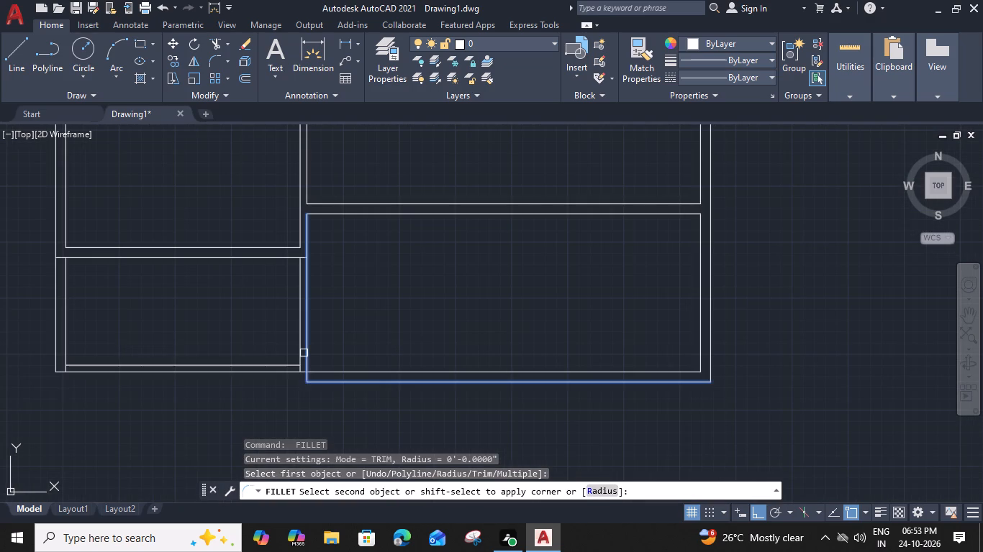
left_click(304, 353)
Trim the line stub crossing the vertical wall at the top corner of the left block's bottom room.
type("TR")
key("space")
scroll(301, 280, "up", 1)
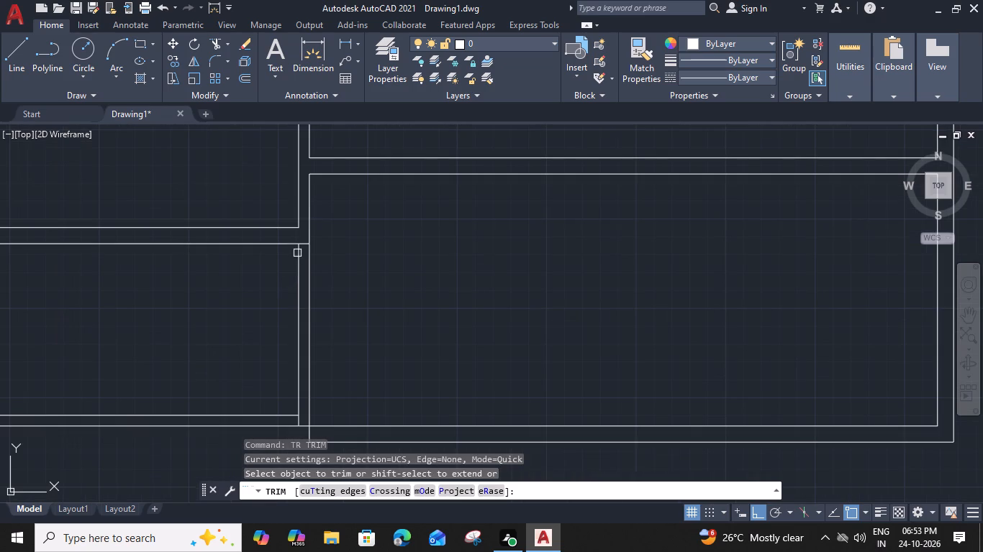
left_click(302, 242)
scroll(303, 242, "up", 2)
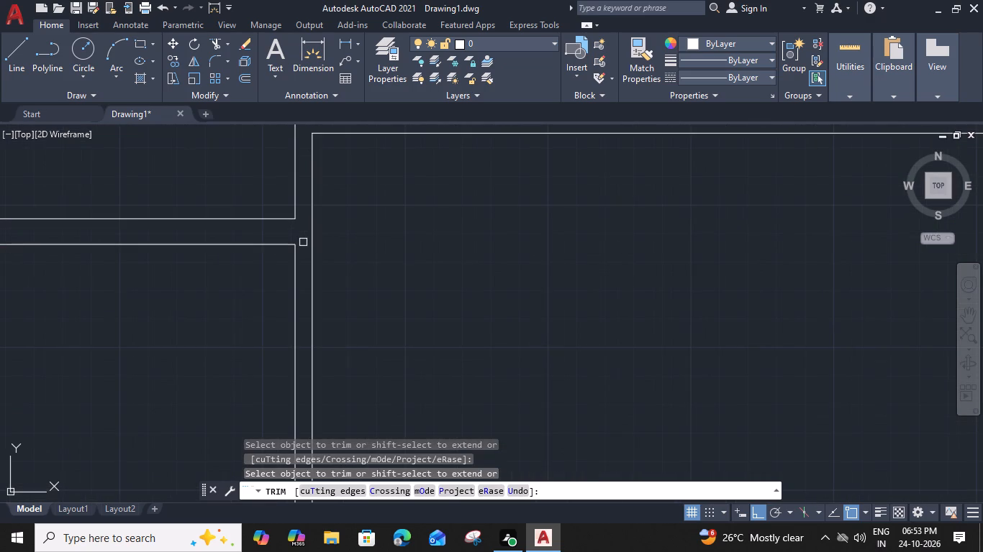
scroll(303, 264, "down", 4)
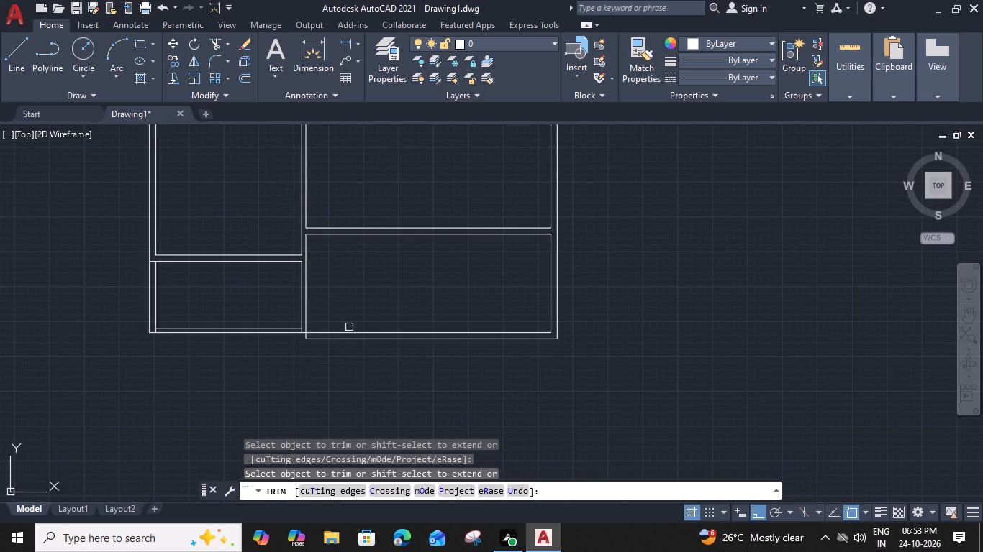
middle_click_drag(346, 322, 474, 340)
key("Escape")
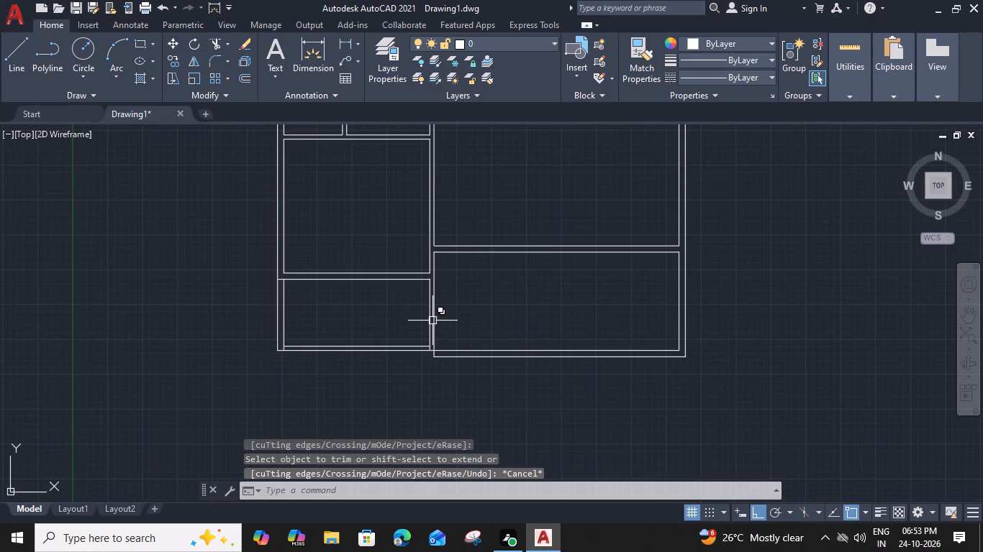
Delete the right vertical line of the left block's bottom room.
scroll(432, 321, "up", 2)
left_click(420, 318)
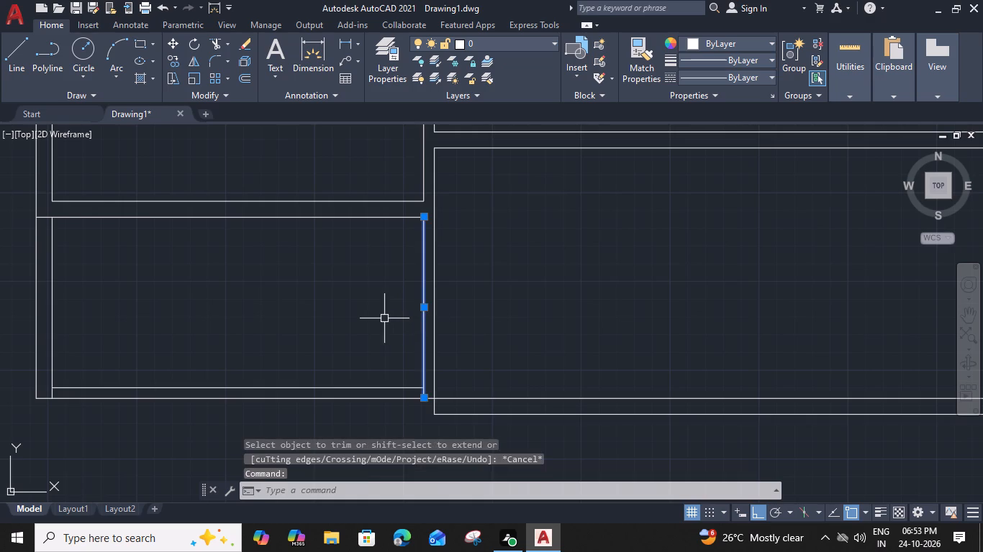
key("Delete")
Offset the new lower room's left vertical line 9" toward the left block.
left_click(435, 327)
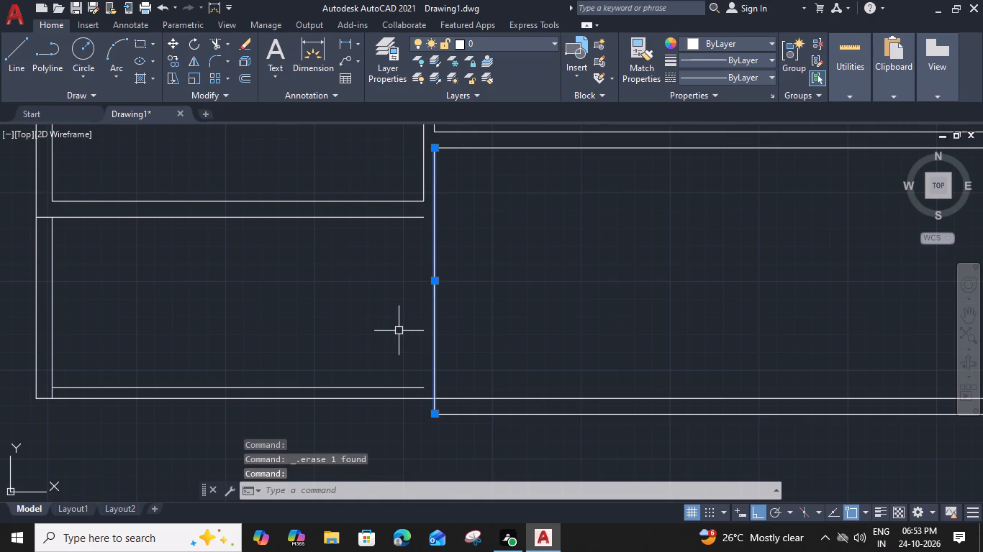
type("O 9")
key("shift+quotedbl")
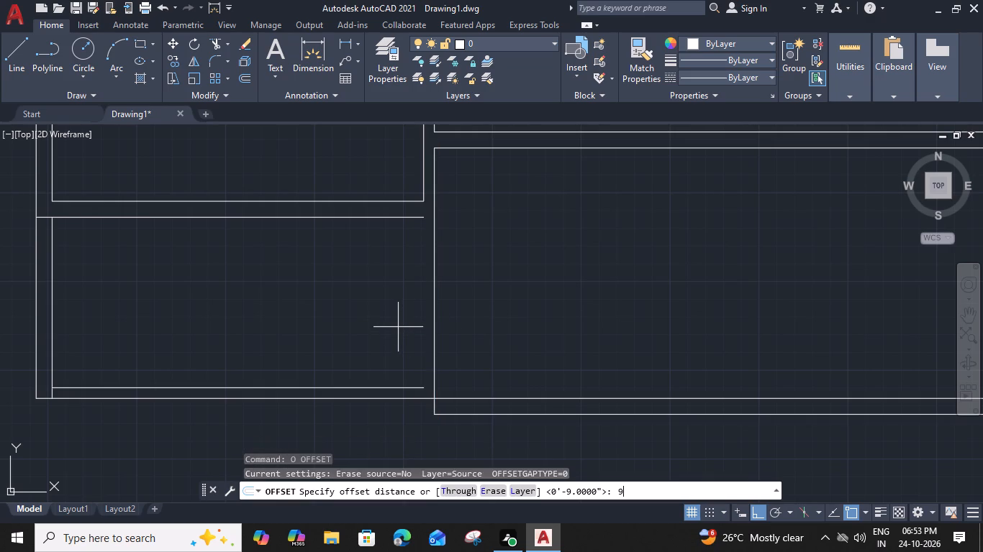
key("Return")
left_click(368, 328)
key("Escape")
Trim the wall lines crossing the new 9" wall at its lower end and extend the outer bottom line to meet it.
type("TR")
key("space")
scroll(417, 400, "up", 2)
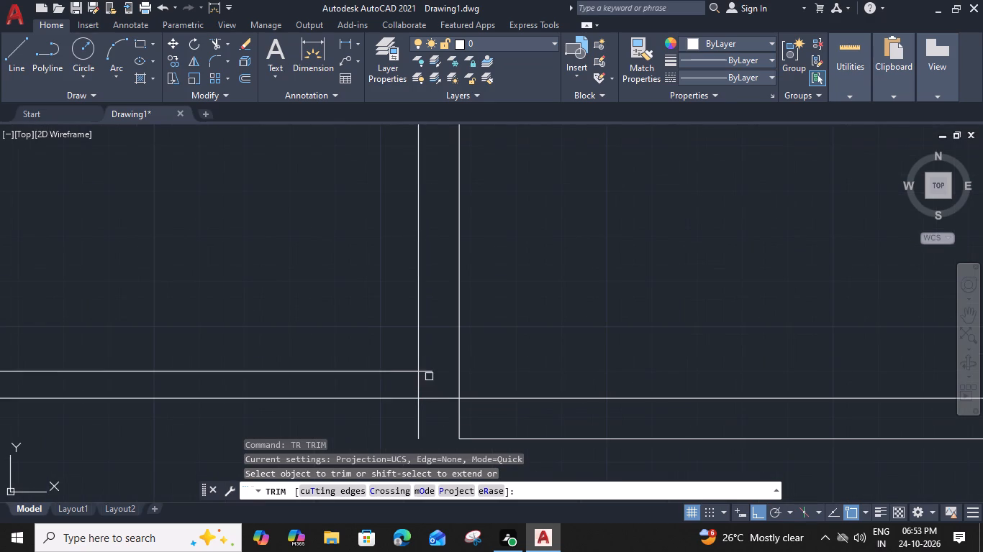
left_click(429, 374)
left_click(438, 402)
left_click(438, 391)
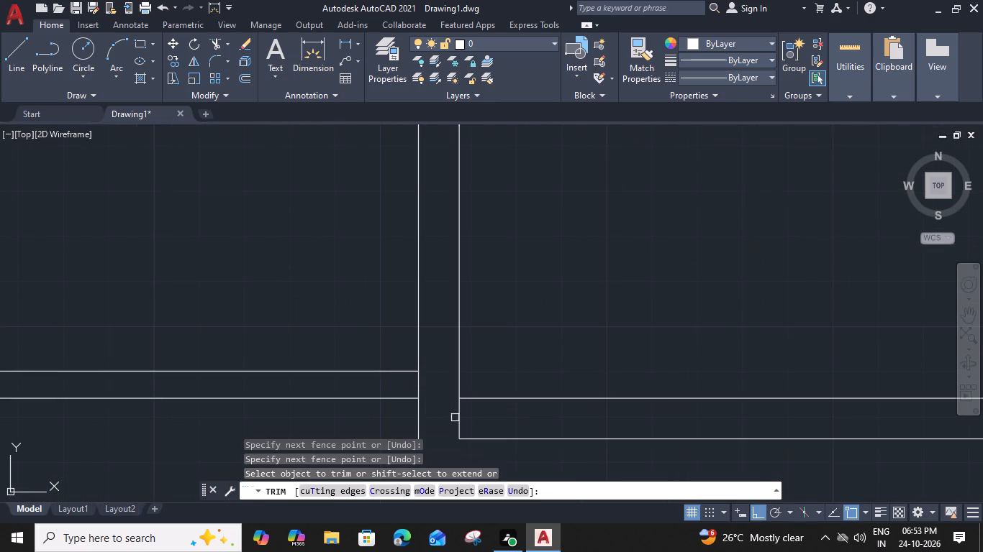
left_click(461, 418)
scroll(458, 413, "down", 2)
scroll(448, 405, "up", 2)
left_click(430, 397)
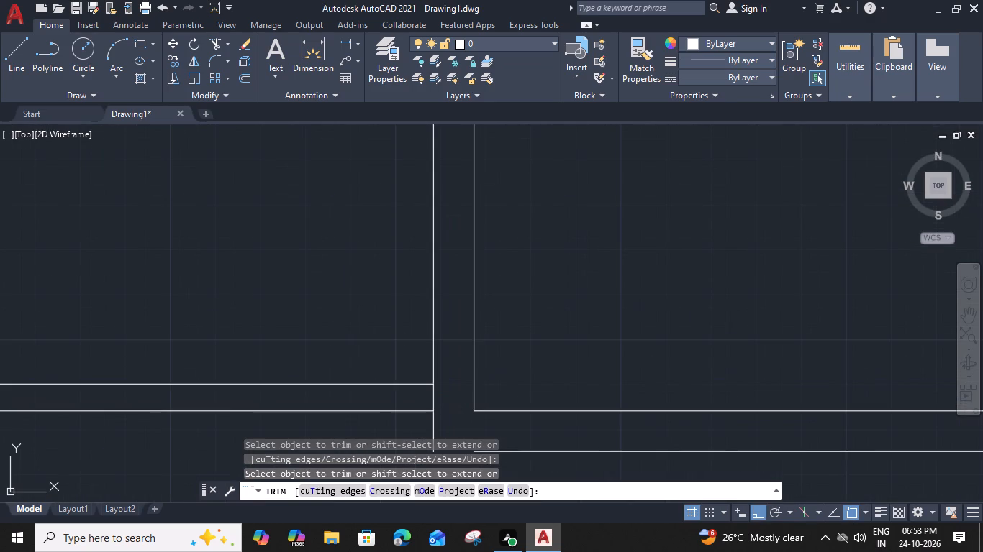
left_click(439, 400)
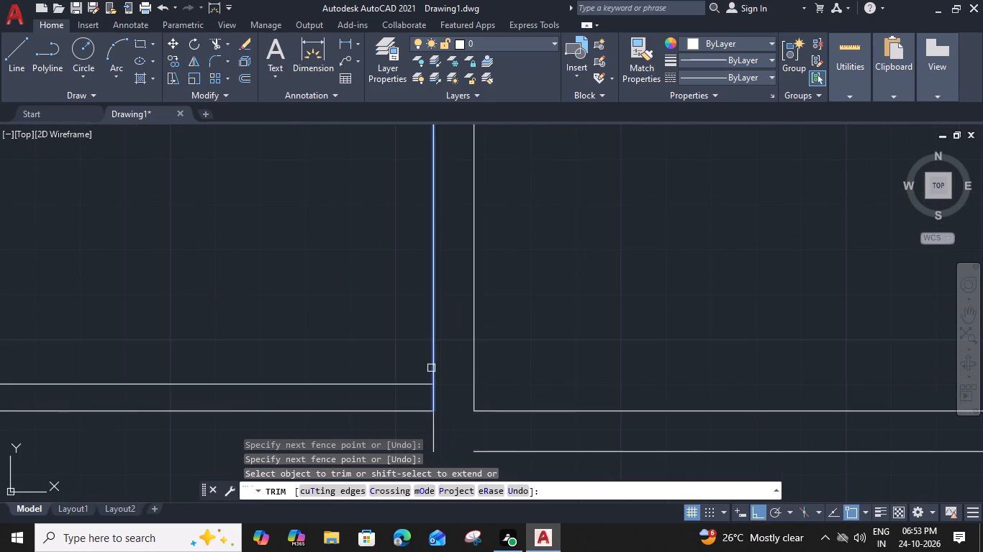
left_click(433, 369, "shift")
scroll(433, 369, "down", 3)
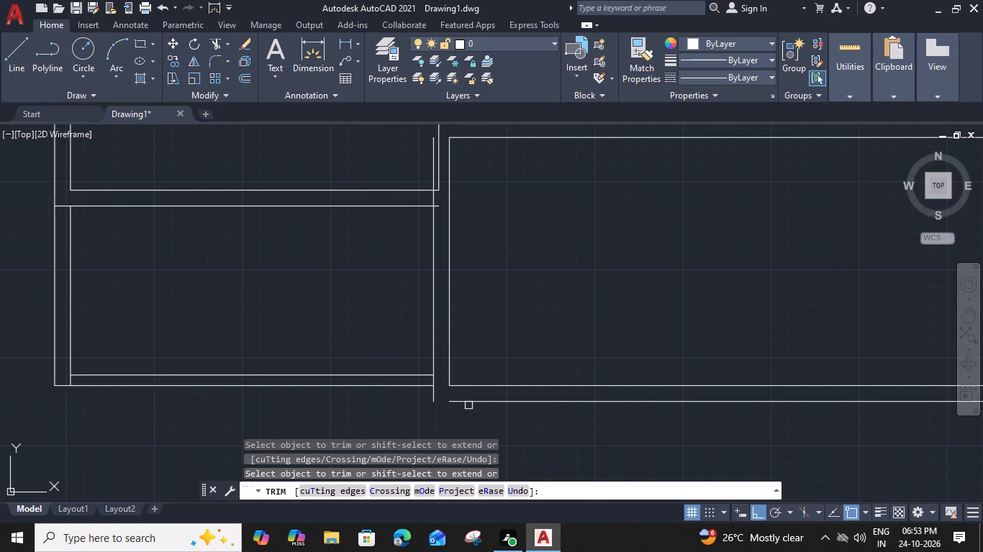
left_click(464, 403, "shift")
Trim the overlapping lines where the new 9" wall meets the horizontal wall above the left block's bottom room.
middle_click_drag(415, 362, 406, 438)
scroll(418, 273, "up", 3)
left_click(450, 305)
left_click(441, 280)
scroll(441, 280, "down", 3)
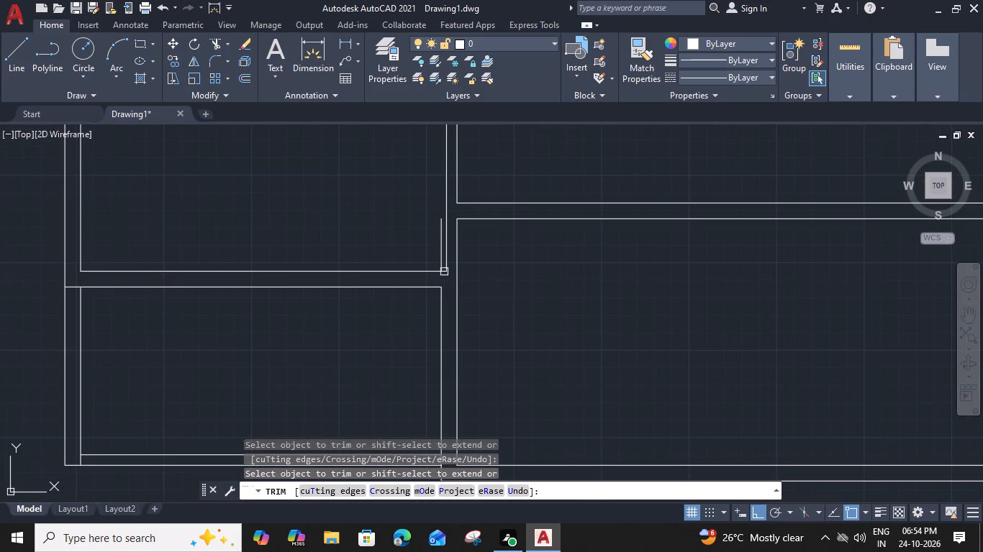
left_click(440, 248)
scroll(440, 253, "down", 3)
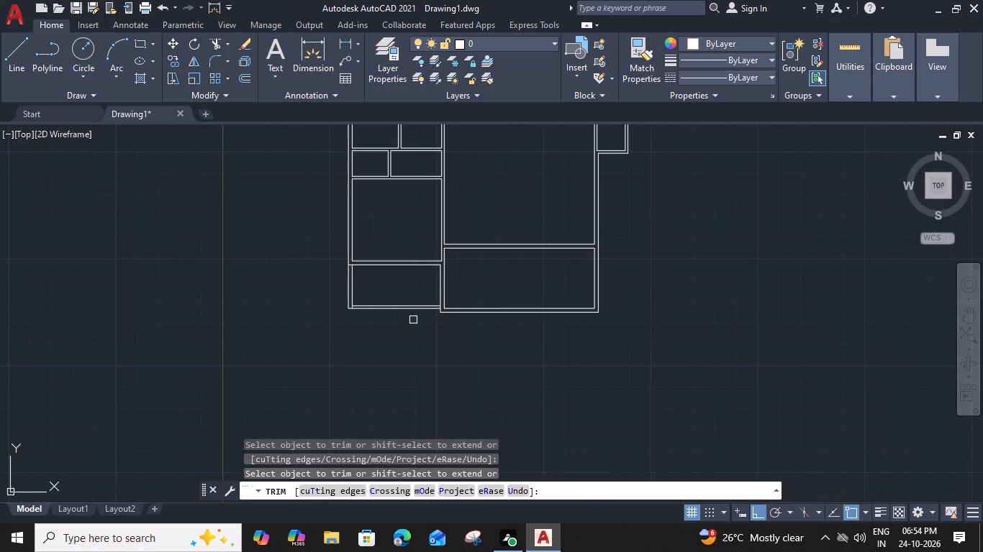
key("Escape")
Offset the right vertical line of the left block's bottom room 2' into the room.
middle_click_drag(373, 322, 455, 354)
scroll(454, 347, "up", 1)
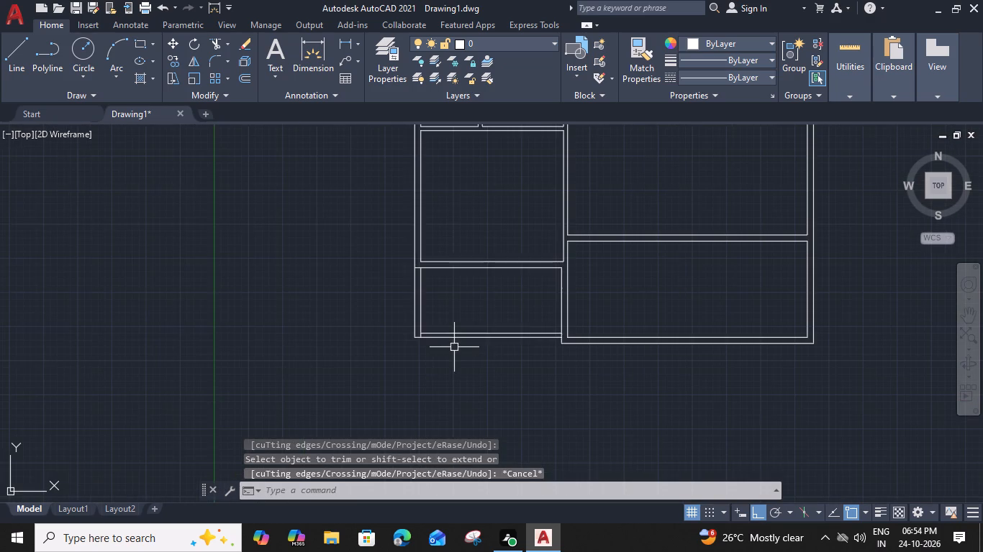
scroll(525, 333, "up", 1)
left_click(586, 299)
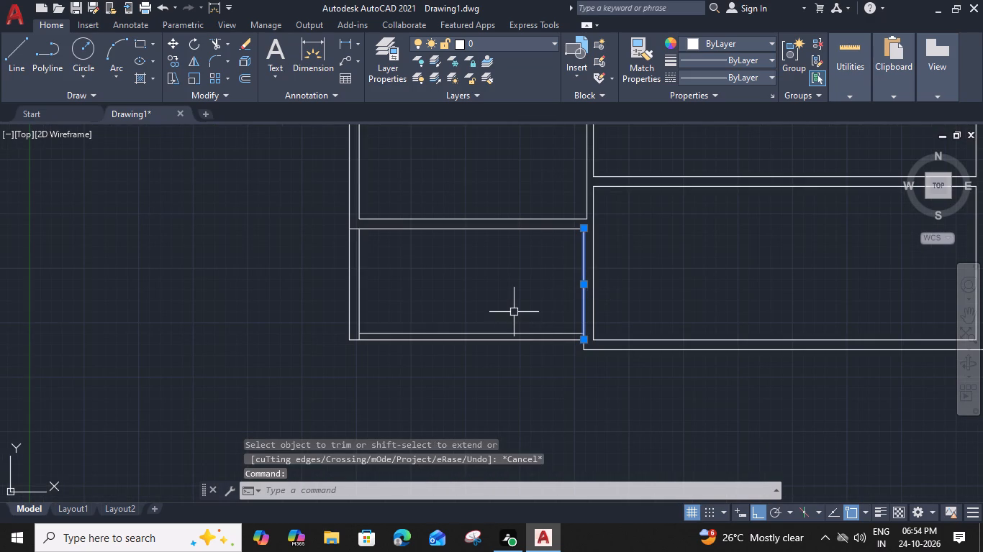
key("p")
key("BackSpace")
type("O")
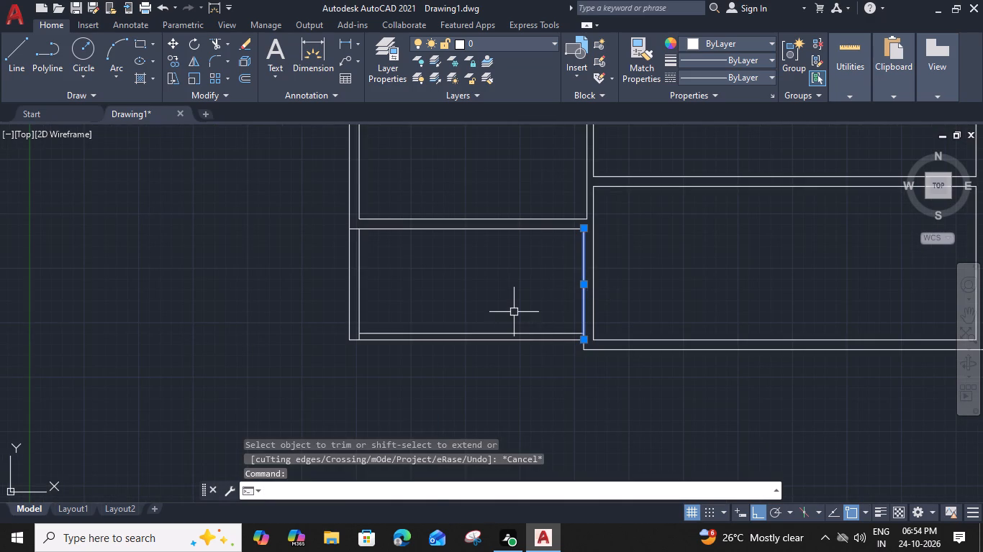
key("space")
type("2'")
key("space")
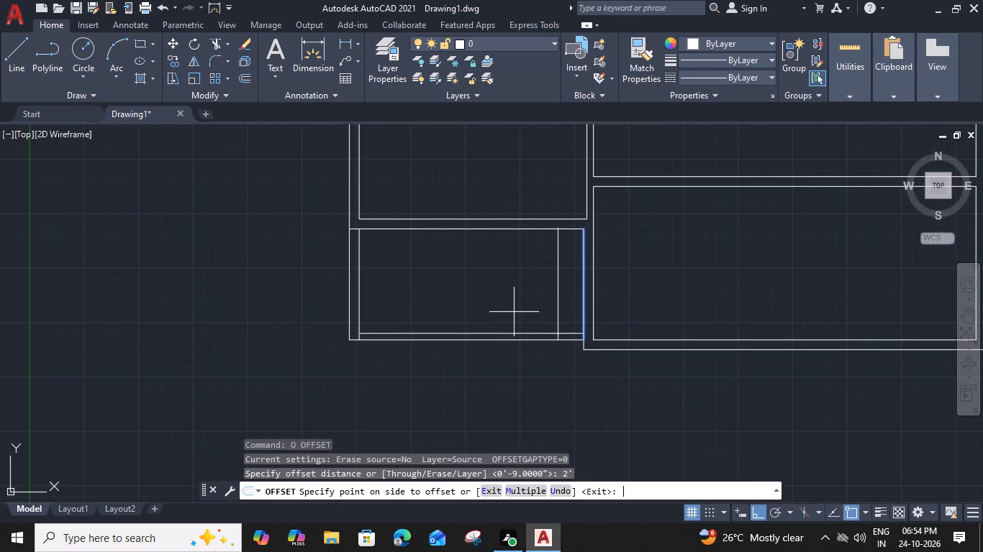
left_click(479, 313)
key("Escape")
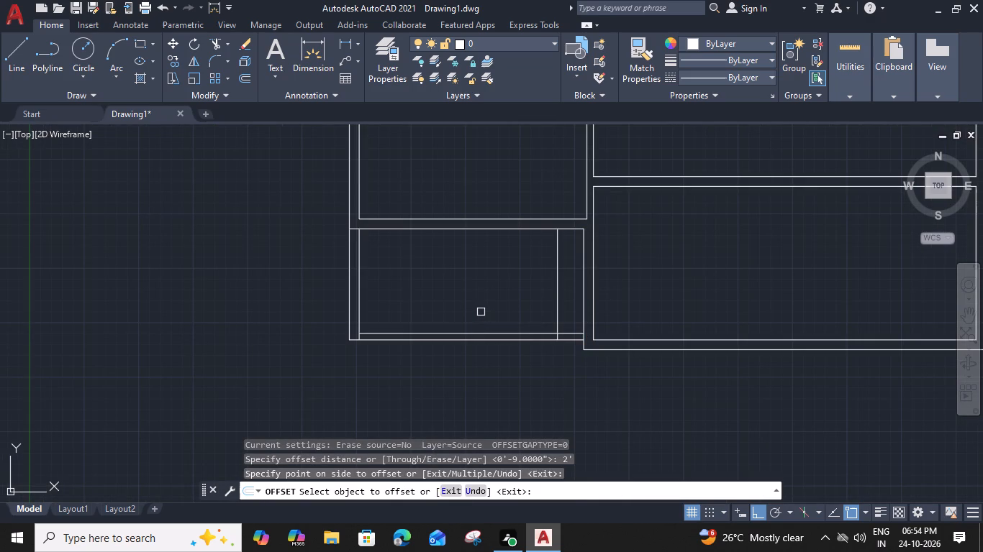
Offset the new vertical line in the left block's bottom room 6" to the left to form a wall.
left_click_drag(556, 303, 540, 306)
type("O 6")
key("shift+quotedbl")
key("Return")
left_click(433, 322)
key("Escape")
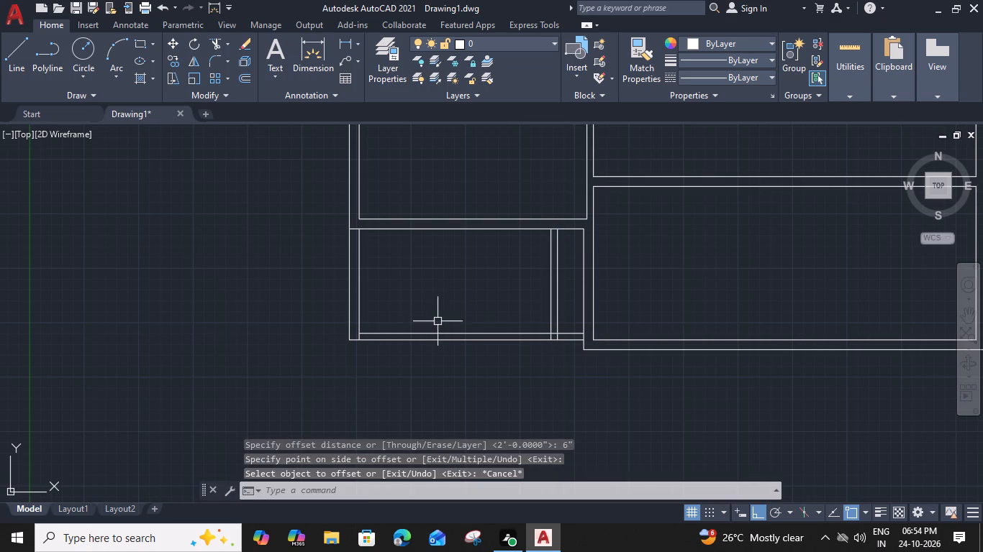
Trim the bottom wall lines beyond the new 6" wall in the left block's bottom room and clean up the lower corner.
type("TR")
key("space")
scroll(569, 336, "up", 2)
left_click_drag(574, 319, 568, 333)
left_click(521, 396)
left_click(586, 332)
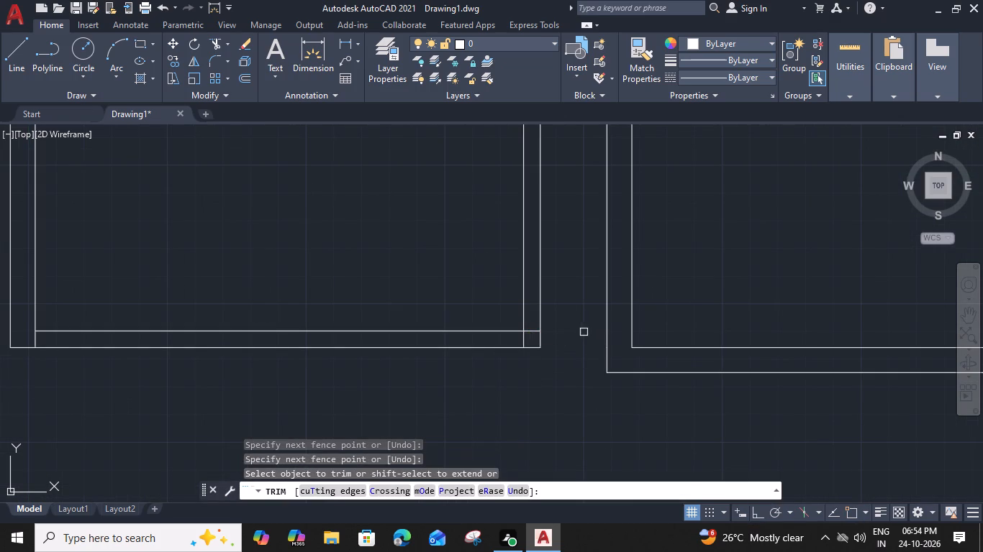
left_click(525, 339)
left_click(531, 332)
scroll(531, 332, "down", 2)
middle_click_drag(343, 364, 417, 383)
key("Escape")
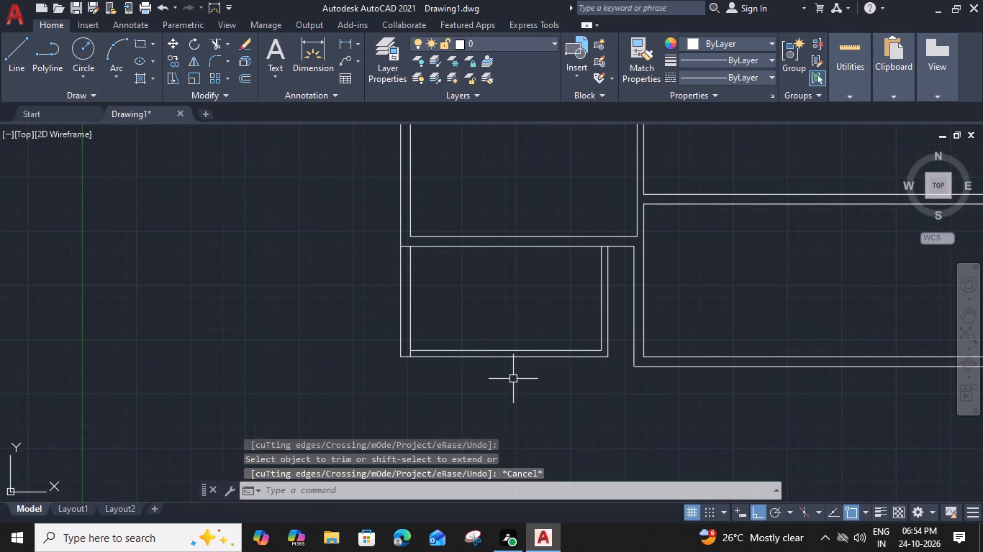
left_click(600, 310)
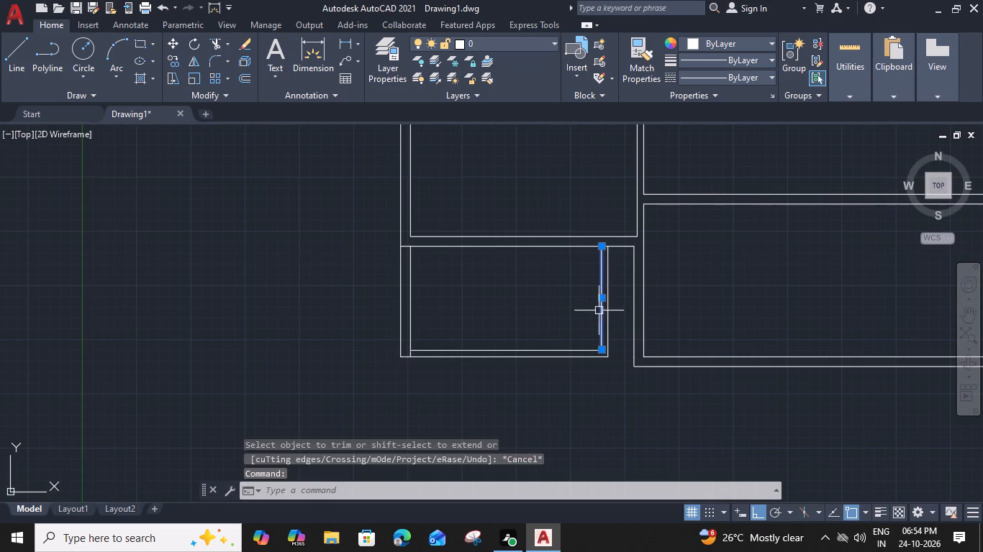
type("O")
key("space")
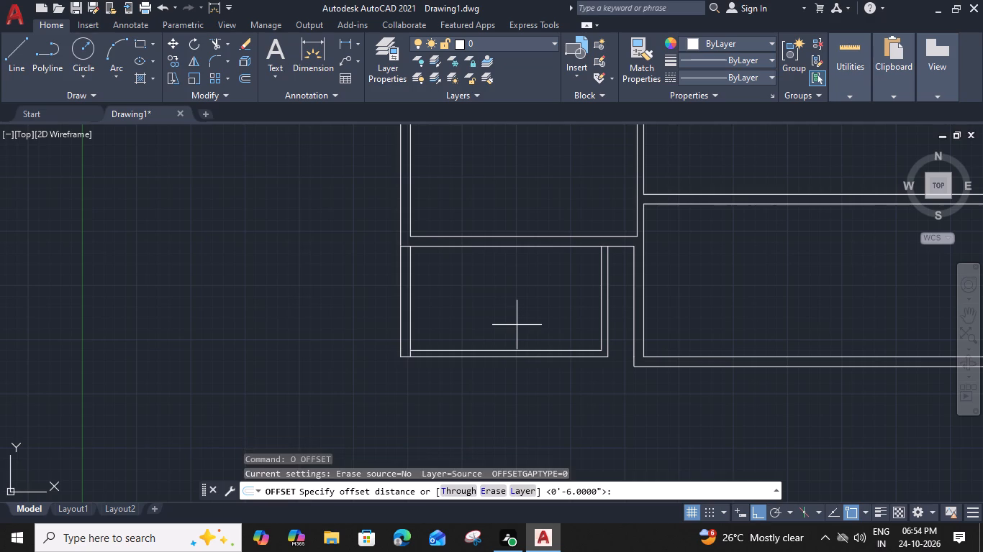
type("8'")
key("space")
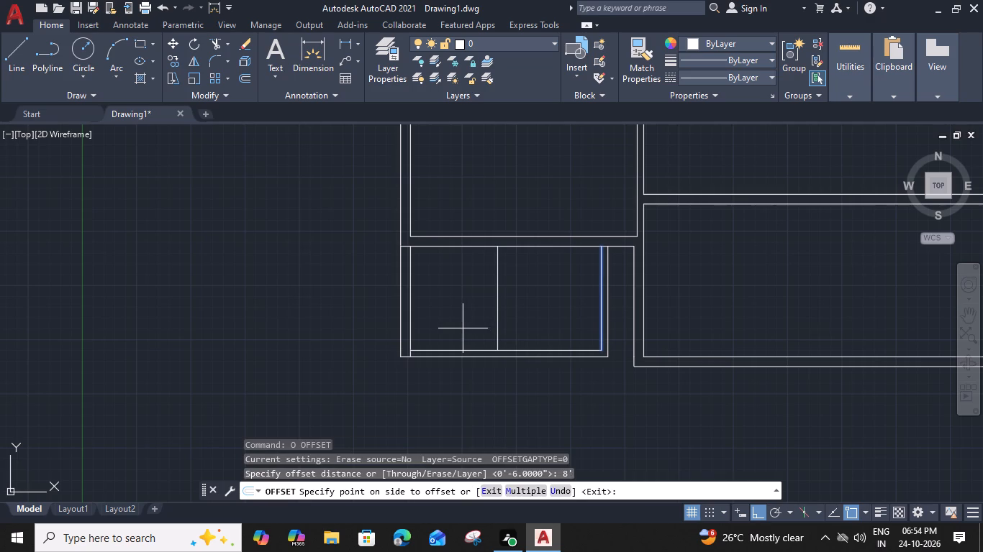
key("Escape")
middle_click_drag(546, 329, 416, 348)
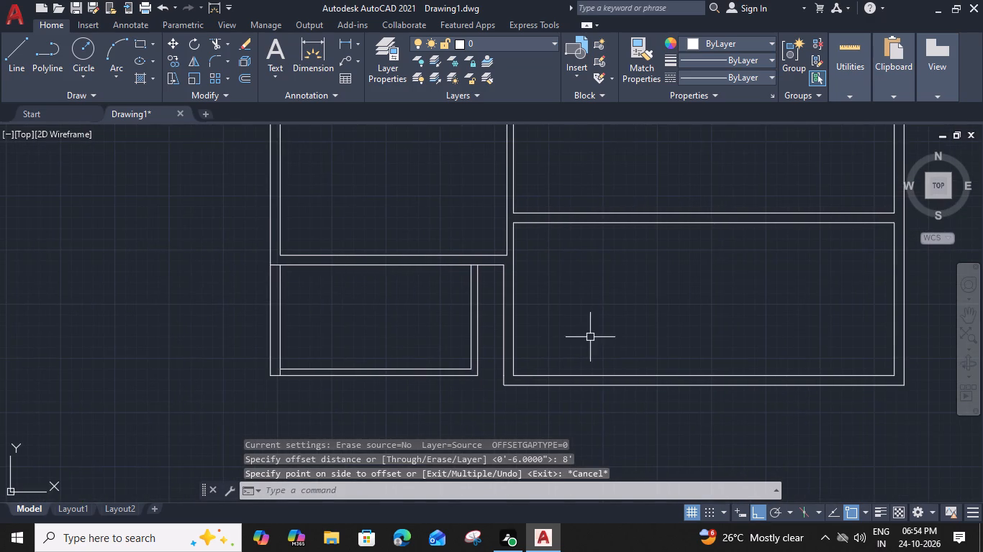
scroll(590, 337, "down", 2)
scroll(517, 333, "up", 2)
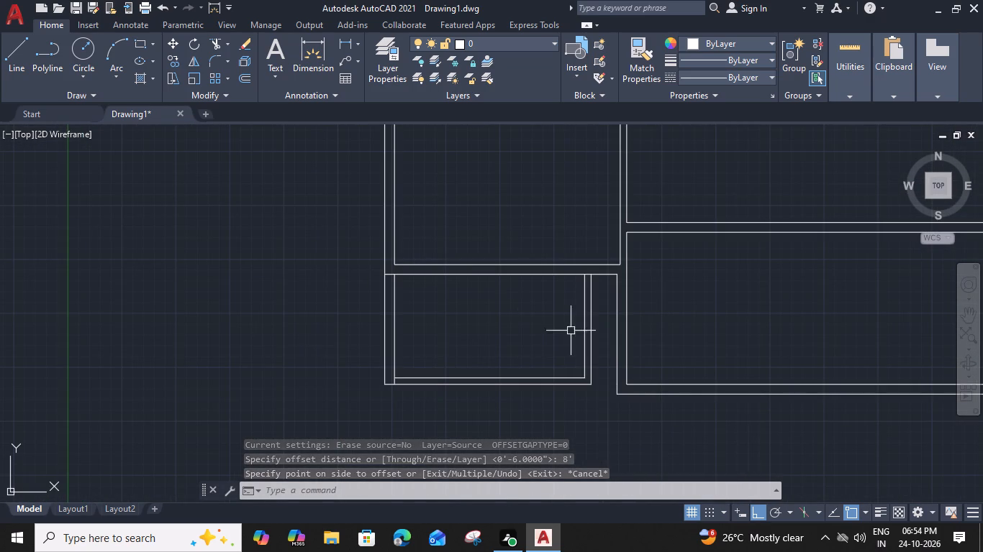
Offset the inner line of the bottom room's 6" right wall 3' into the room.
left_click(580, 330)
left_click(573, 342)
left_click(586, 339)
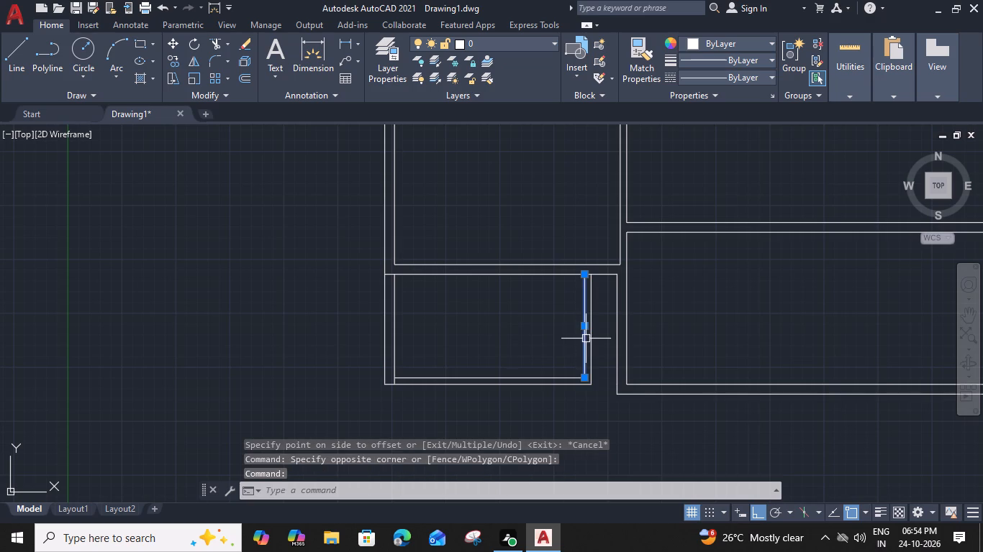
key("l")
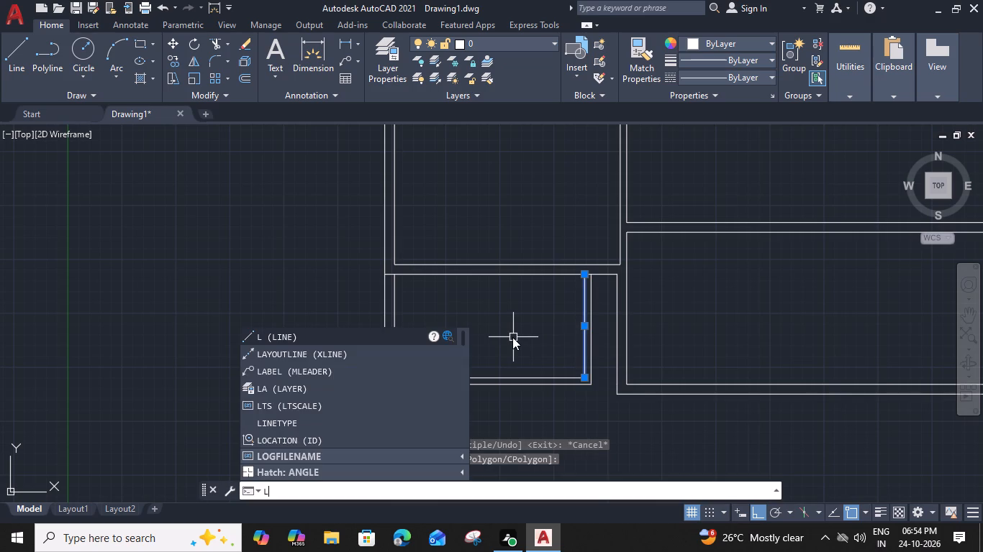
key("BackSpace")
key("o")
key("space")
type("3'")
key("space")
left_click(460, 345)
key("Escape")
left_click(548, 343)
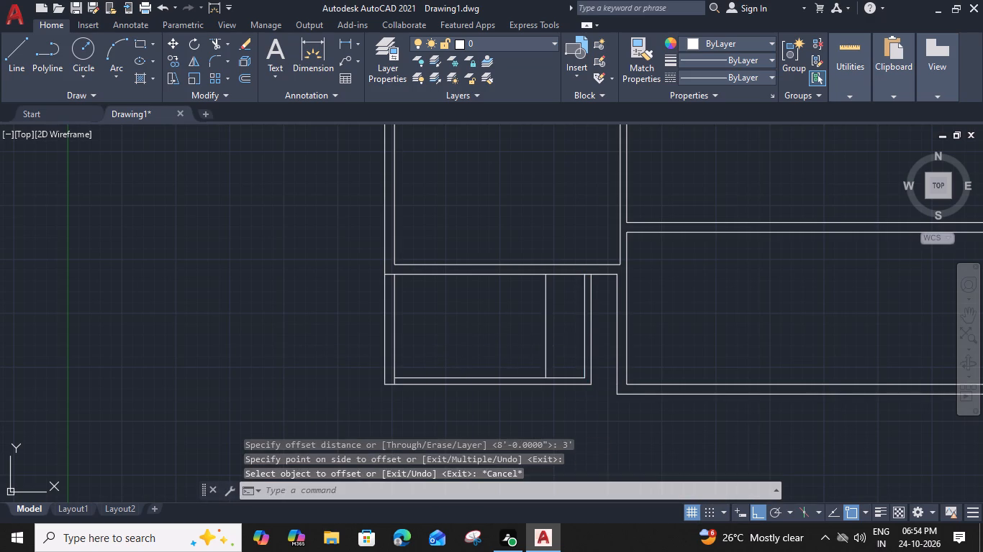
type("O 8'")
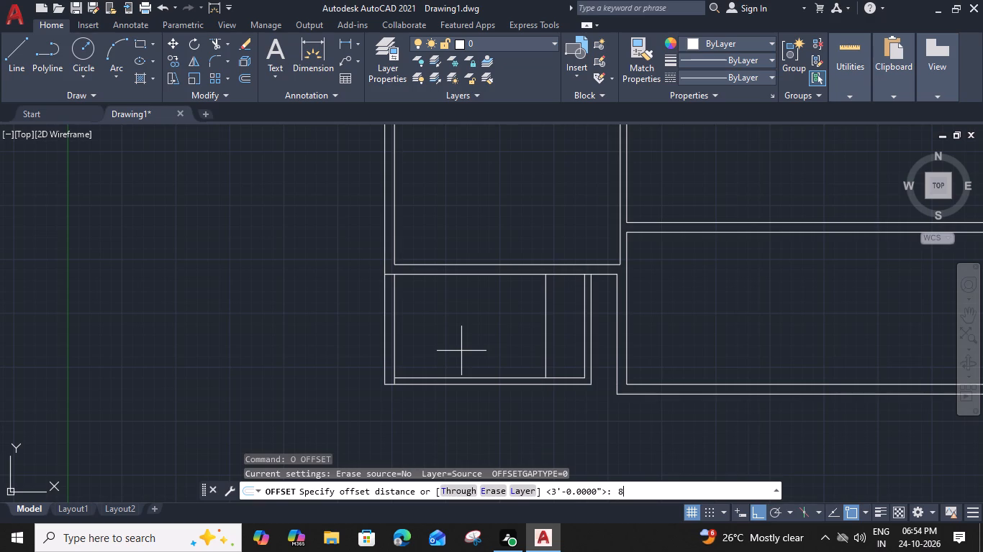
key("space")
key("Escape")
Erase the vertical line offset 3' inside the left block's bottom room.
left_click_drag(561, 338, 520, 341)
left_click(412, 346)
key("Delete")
Move both lines of the bottom room's 6" right wall farther left, widening the gap beside the main block.
left_click(595, 347)
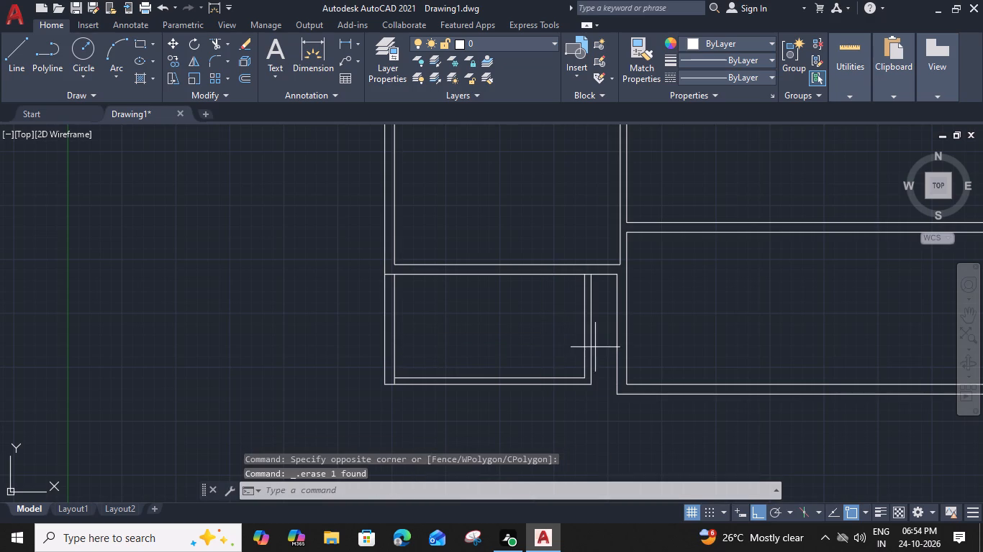
left_click(539, 355)
type("M")
key("space")
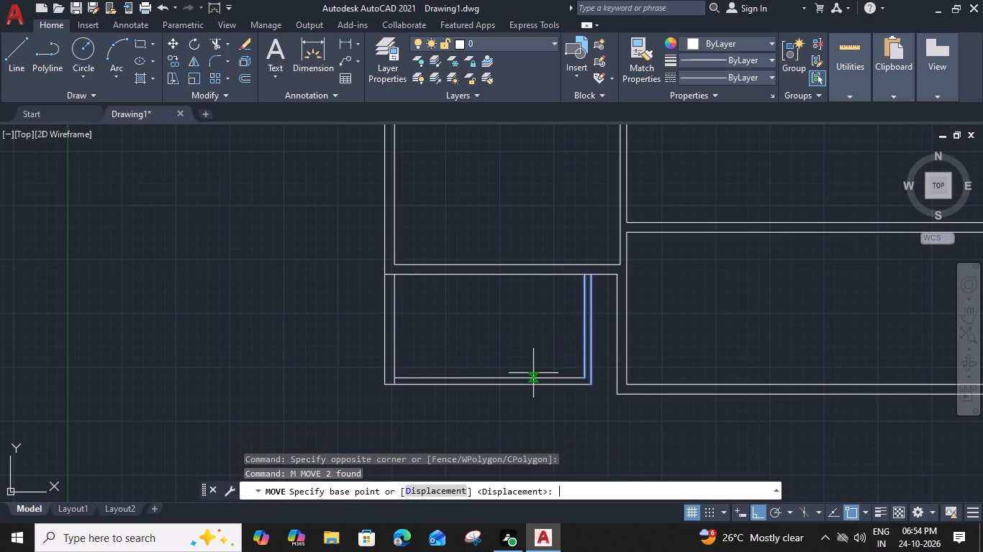
scroll(581, 271, "up", 3)
left_click(623, 285)
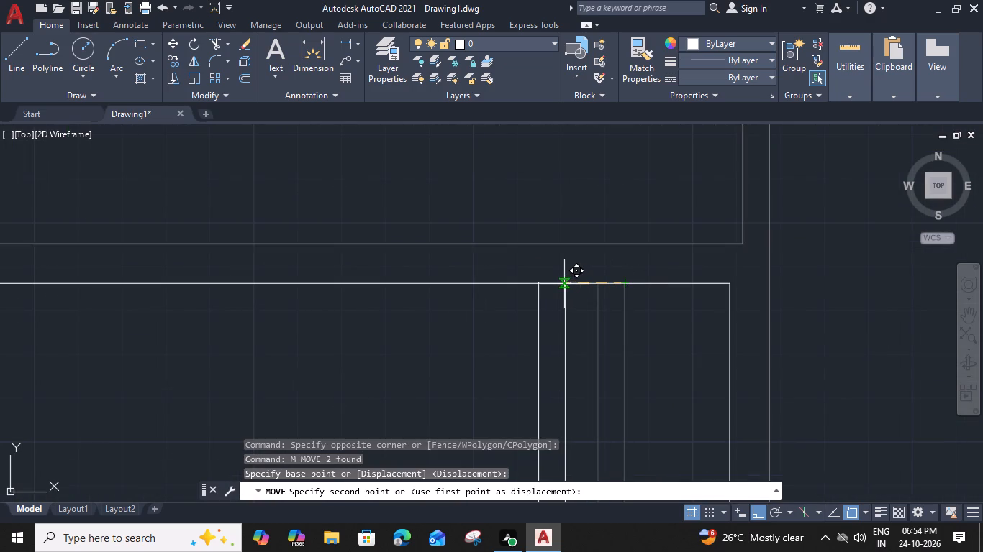
left_click(552, 285)
scroll(553, 285, "down", 3)
middle_click_drag(574, 351, 581, 320)
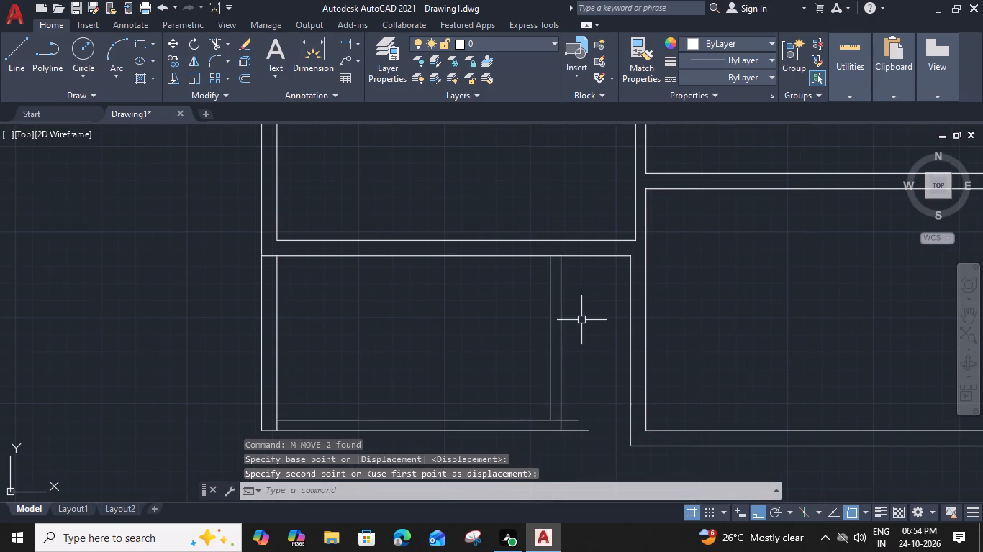
Trim the bottom wall lines sticking out past the moved 6" wall and the overlapping line inside their corner.
type("TR")
key("space")
left_click(571, 420)
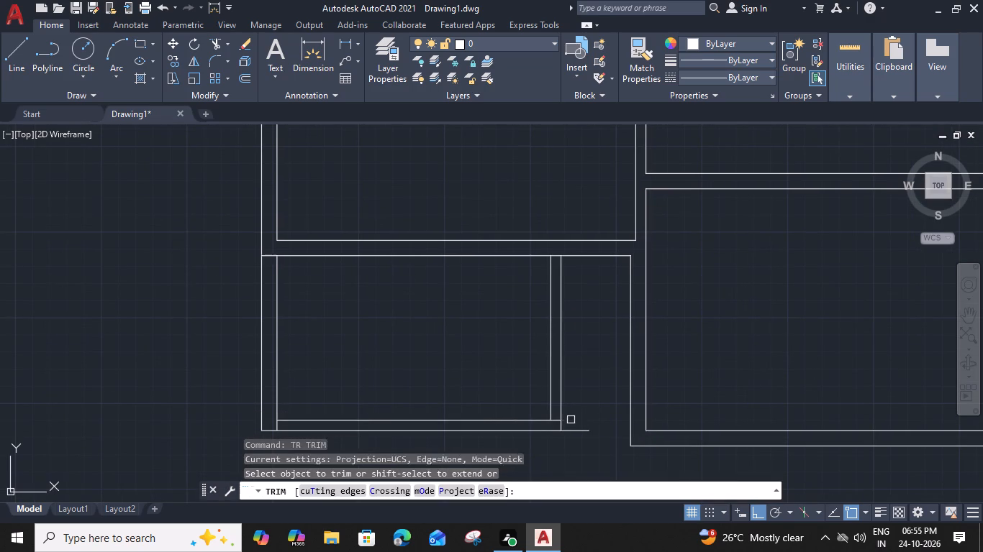
left_click(572, 431)
scroll(548, 431, "up", 1)
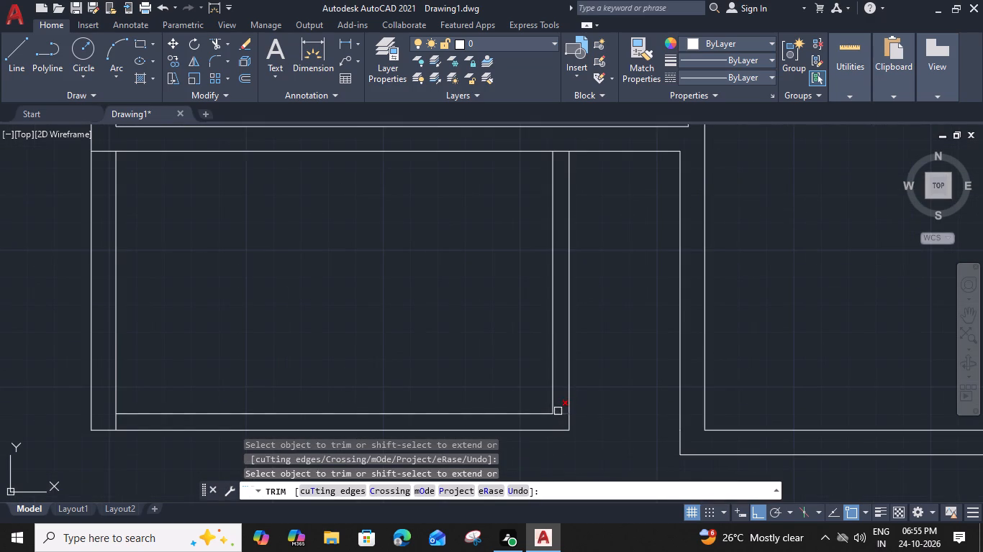
left_click(558, 411)
key("Escape")
Examine the overall layout and the outer right wall below the small projecting room.
scroll(565, 386, "down", 3)
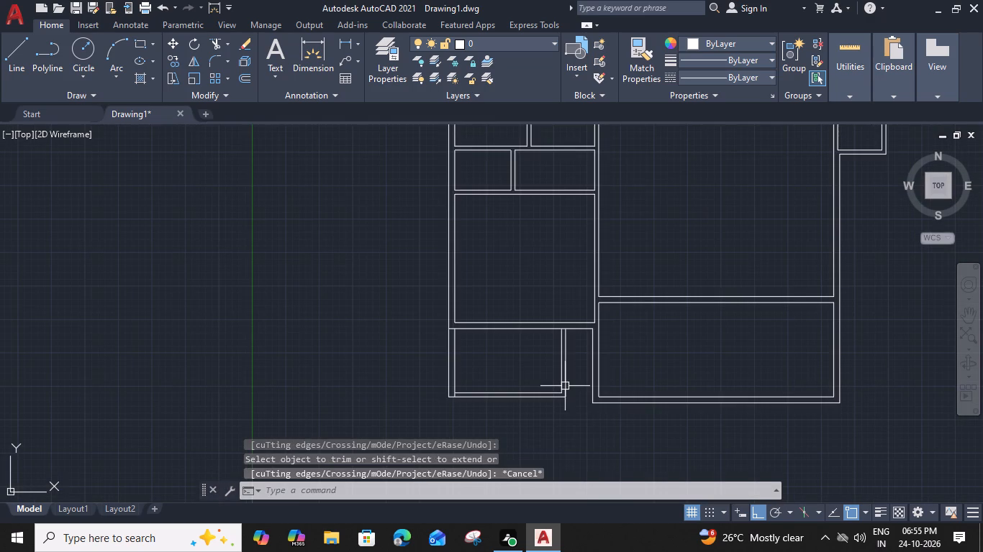
middle_click_drag(648, 386, 626, 385)
scroll(632, 345, "down", 1)
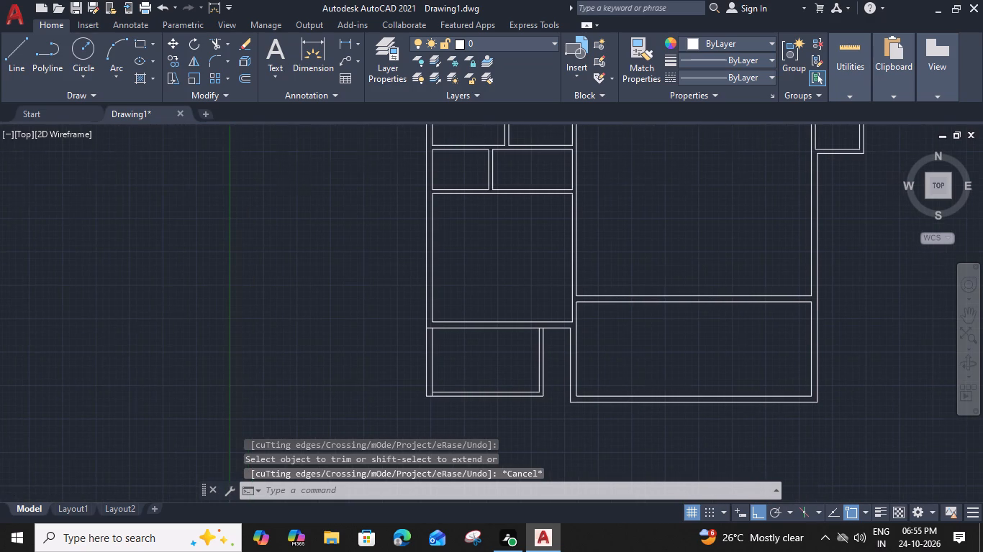
middle_click_drag(630, 355, 589, 418)
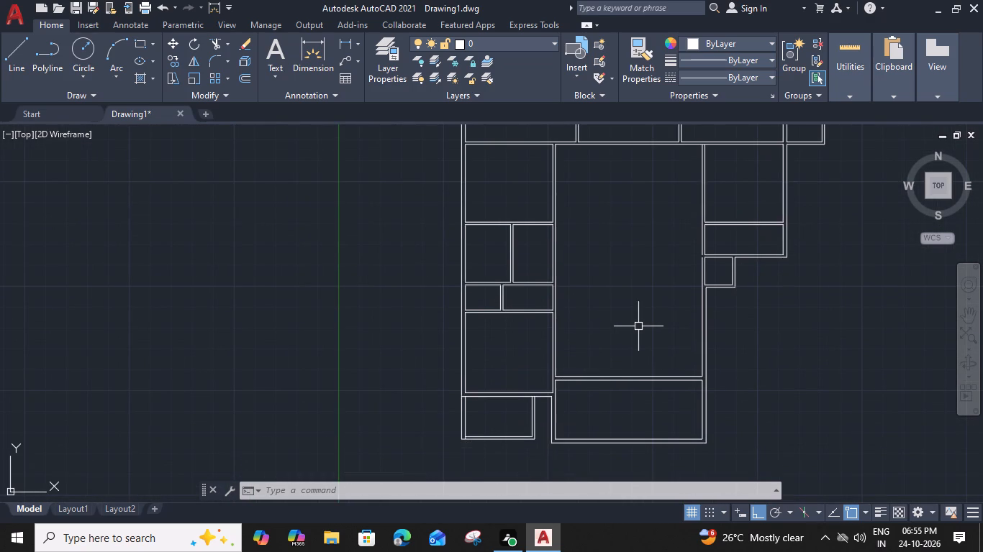
middle_click_drag(710, 334, 616, 321)
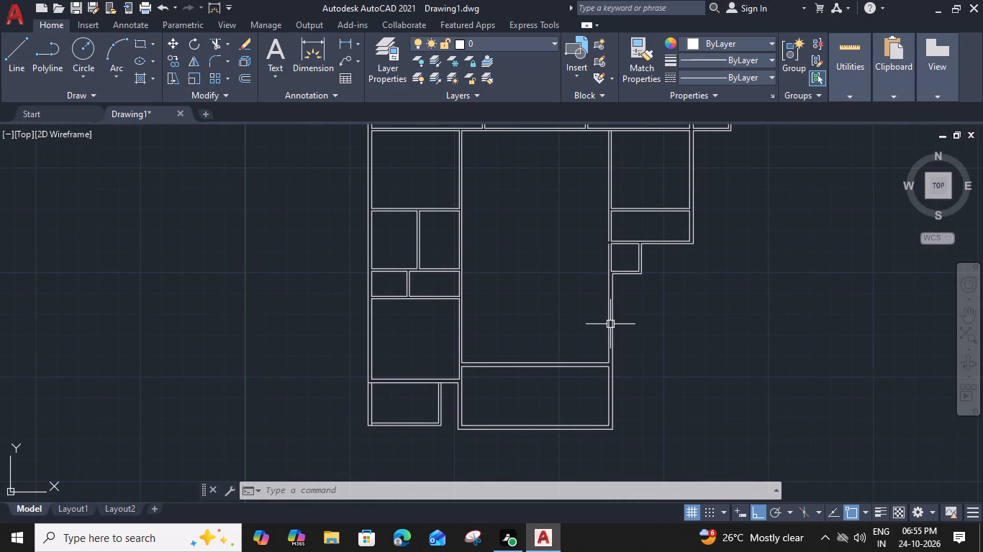
middle_click_drag(589, 341, 545, 336)
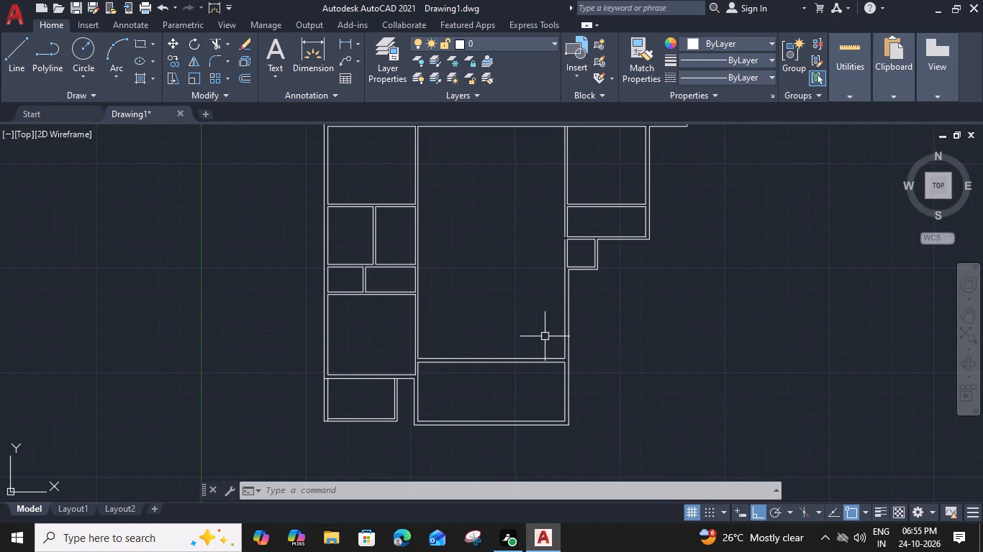
scroll(586, 399, "up", 2)
middle_click_drag(574, 333, 505, 363)
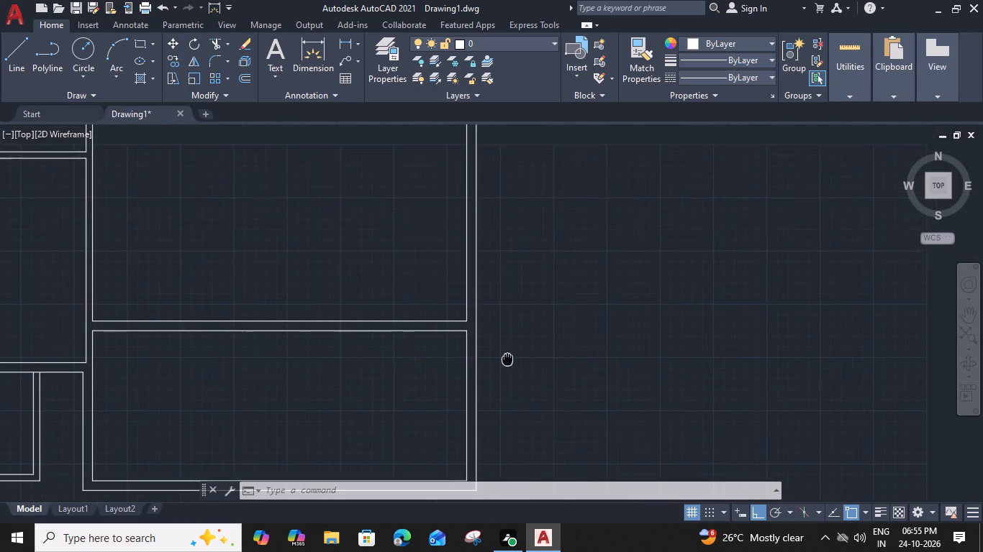
middle_click_drag(505, 363, 457, 478)
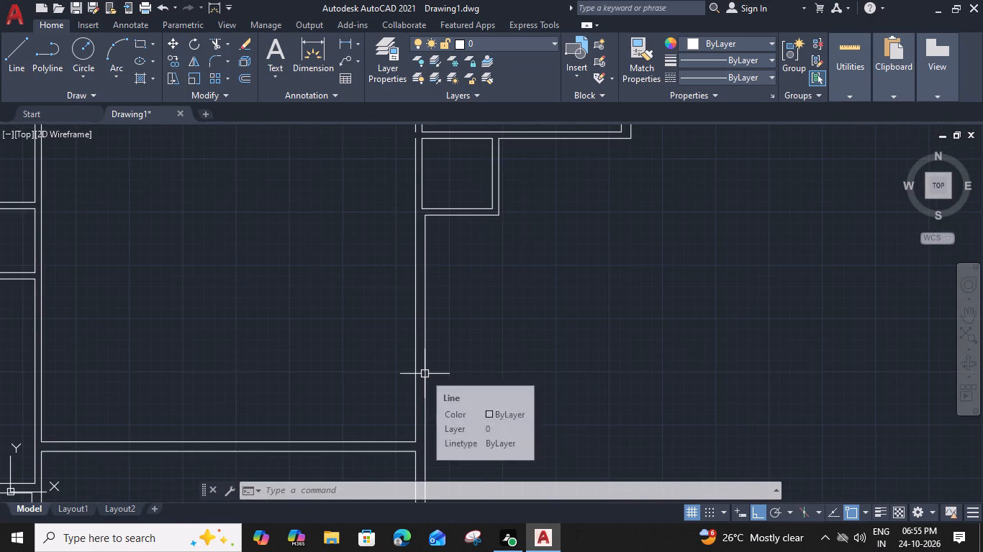
middle_click_drag(425, 374, 435, 263)
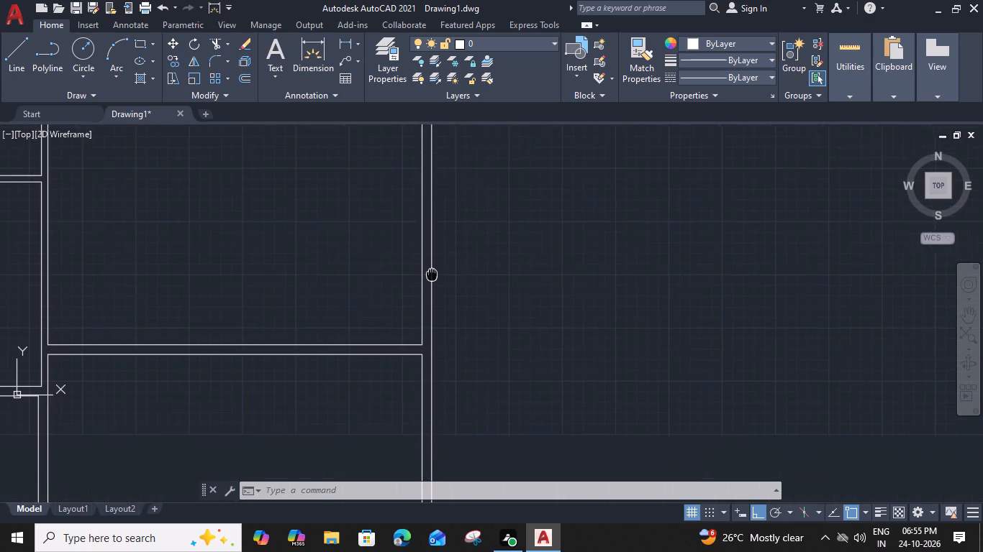
middle_click_drag(435, 263, 417, 308)
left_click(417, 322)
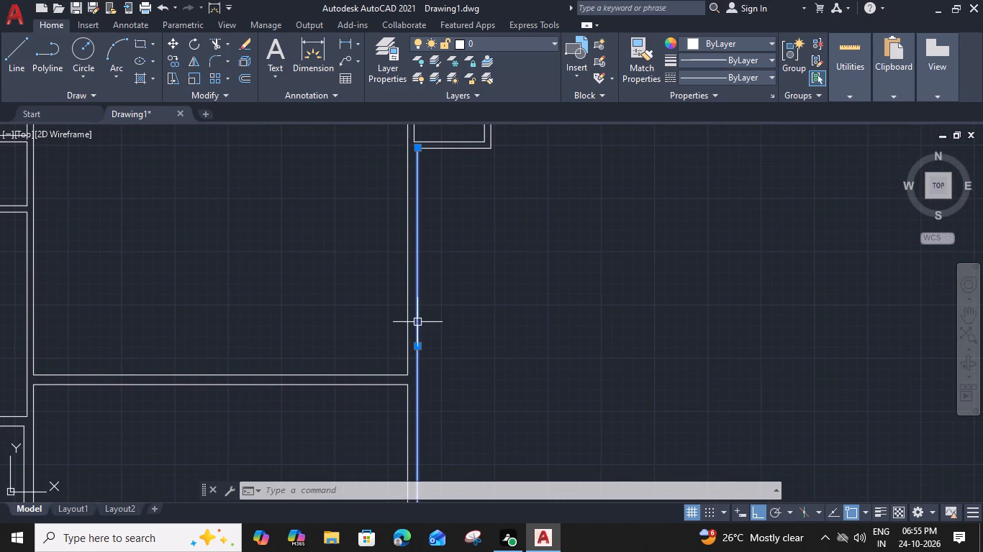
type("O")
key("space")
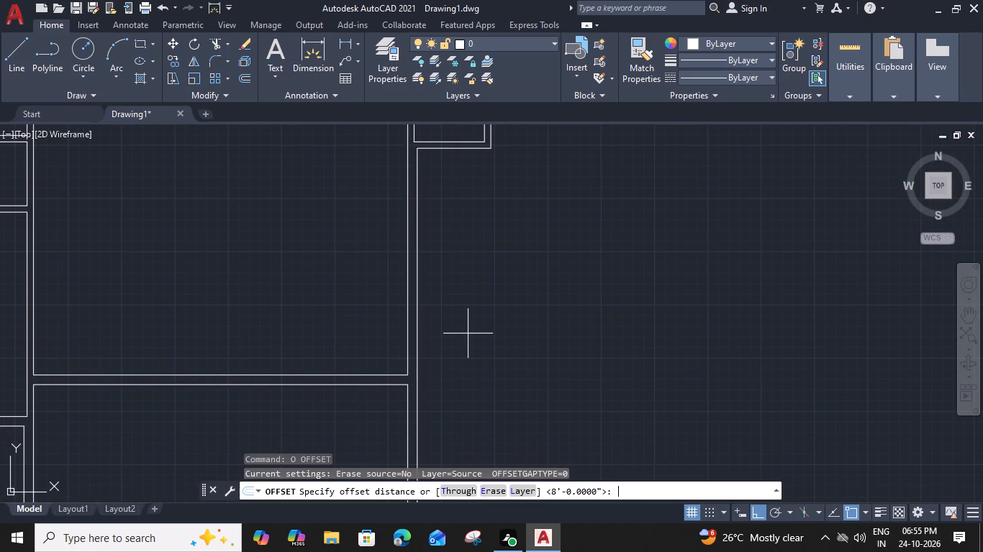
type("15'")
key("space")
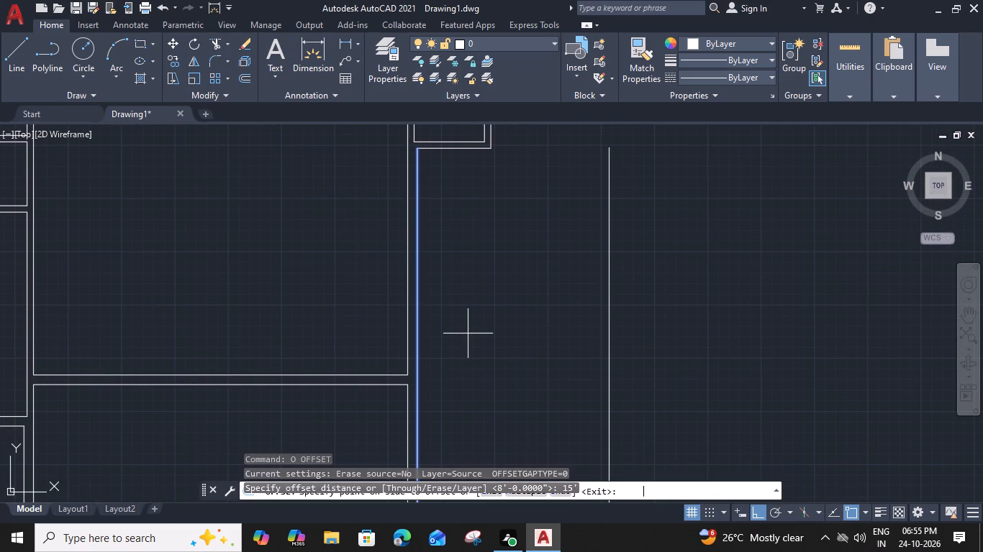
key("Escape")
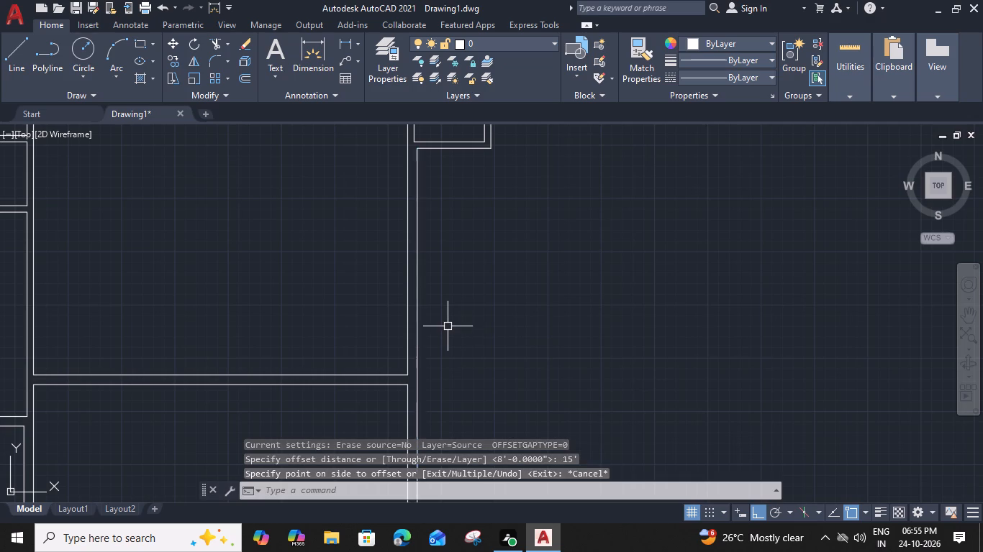
Offset the outer line of the central block's lower right wall 15'7" to the right.
left_click(417, 317)
type("O 15'7\"")
key("Return")
left_click(535, 342)
key("Escape")
Offset the new vertical line east of the central block 9" to the right to form a wall.
middle_click_drag(556, 353, 469, 327)
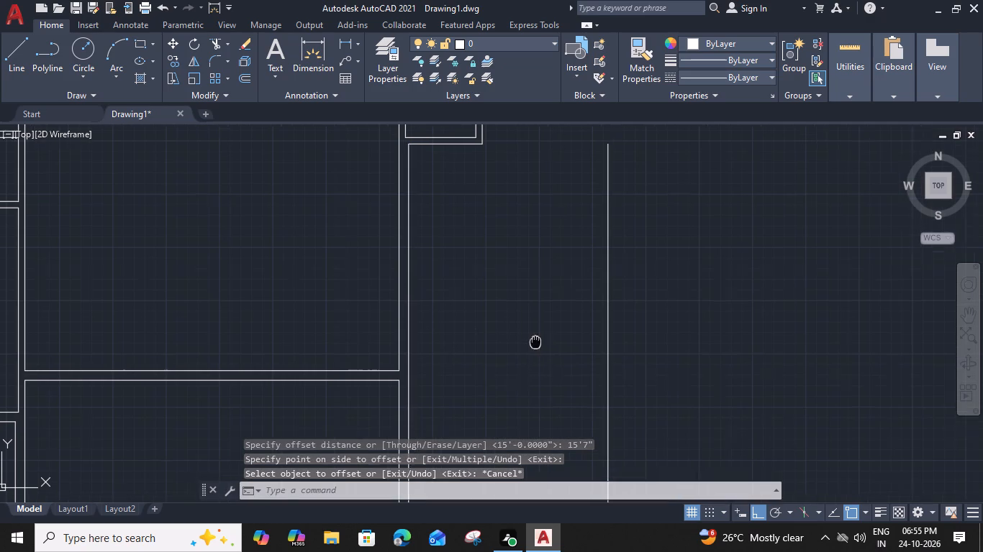
middle_click_drag(469, 327, 466, 327)
scroll(466, 327, "down", 1)
left_click(505, 325)
type("O 9")
key("shift+quotedbl")
key("Return")
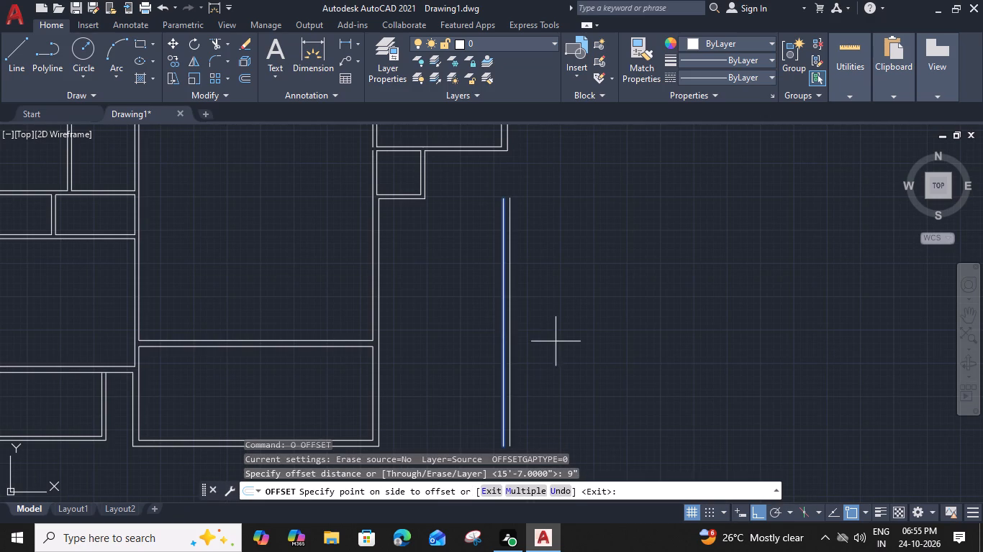
left_click(556, 341)
key("Escape")
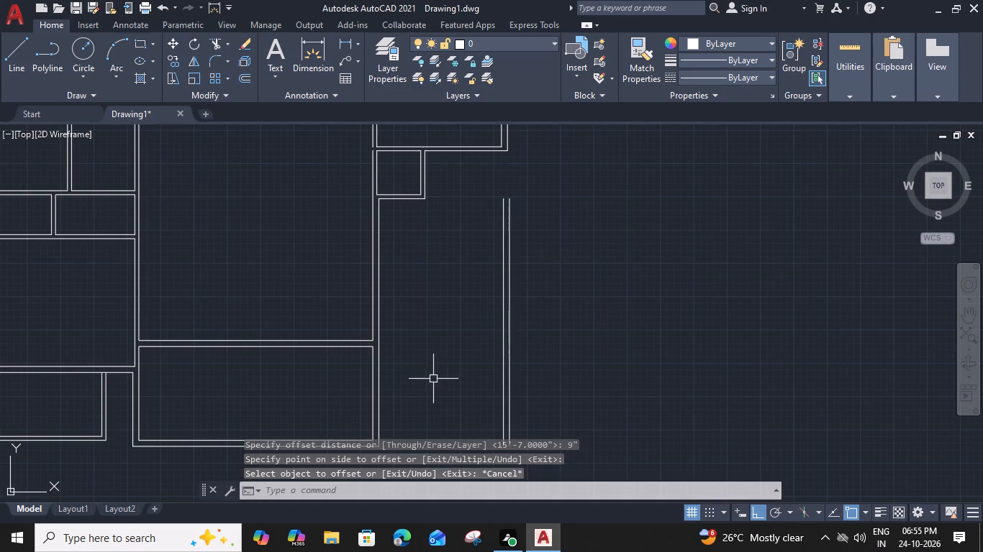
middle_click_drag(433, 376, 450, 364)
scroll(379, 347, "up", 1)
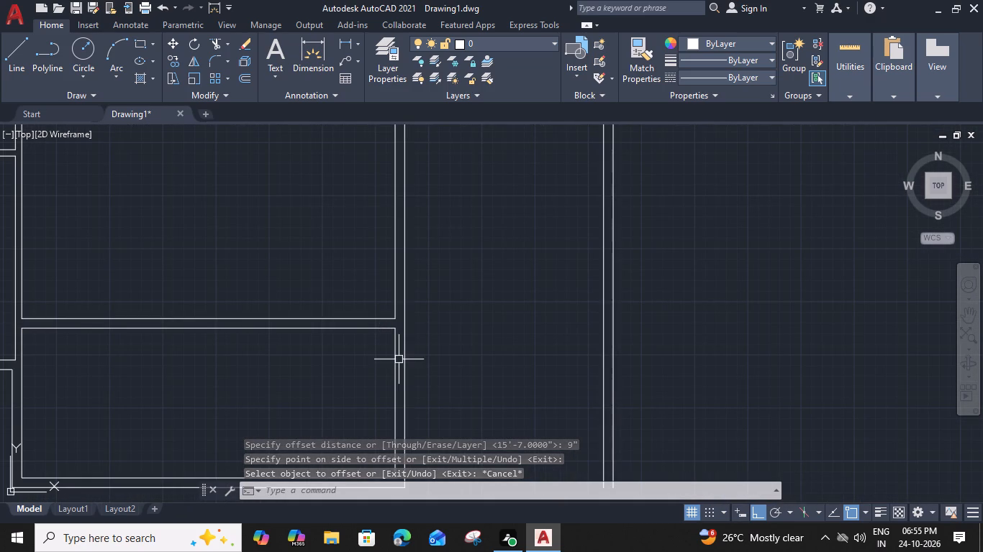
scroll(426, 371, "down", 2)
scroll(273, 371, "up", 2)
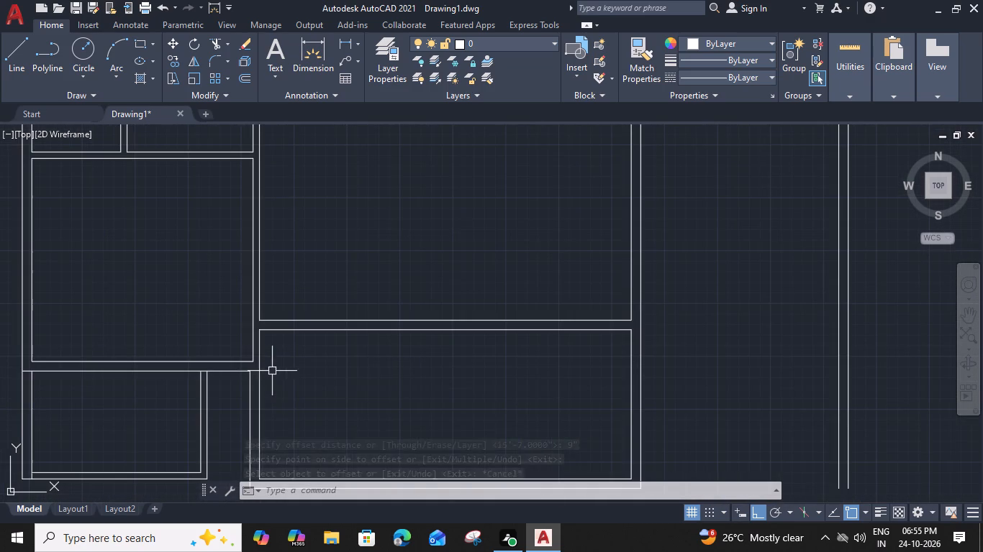
Extend the left block room's inner bottom wall line east to the new 9" wall, removing its portion inside the central bottom room.
type("EX")
key("space")
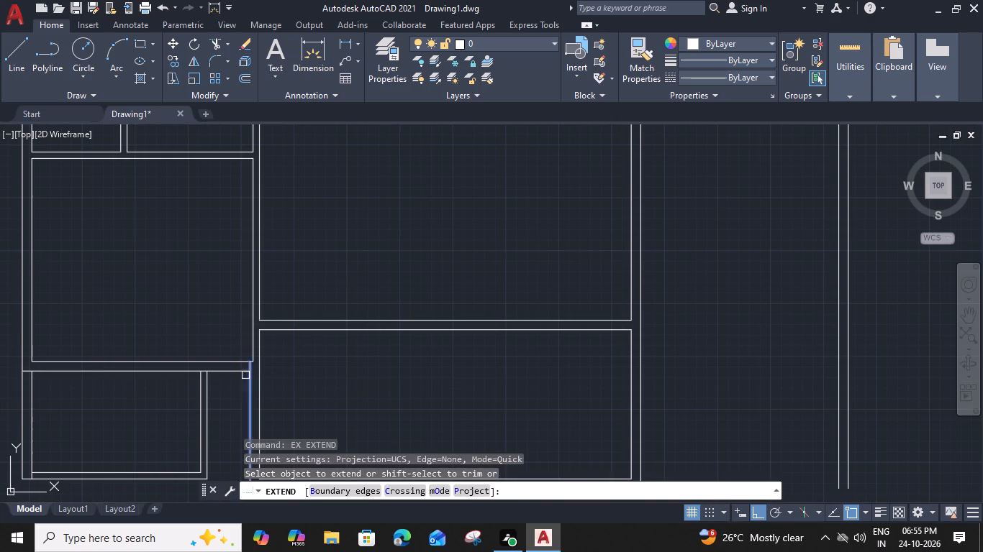
left_click(241, 364)
left_click(246, 364)
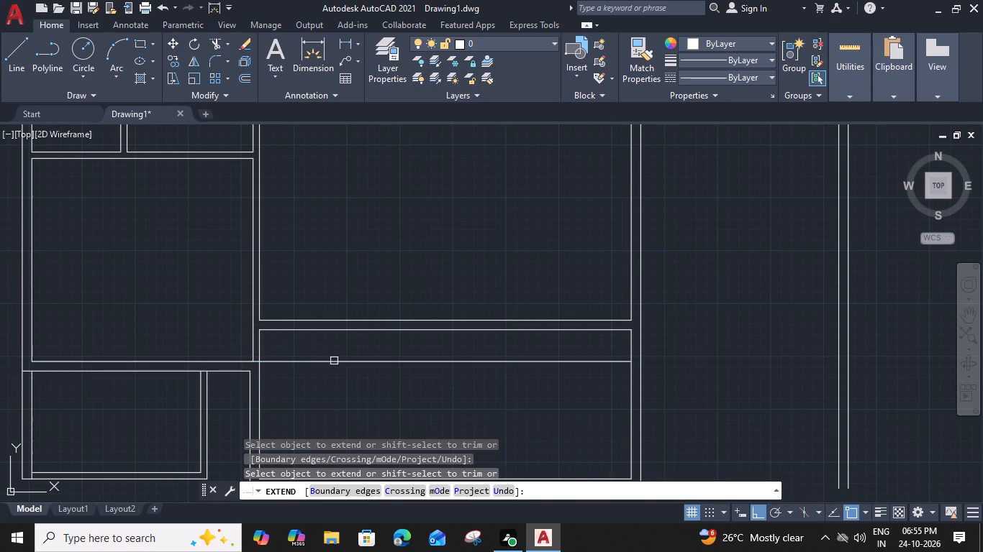
left_click(353, 362)
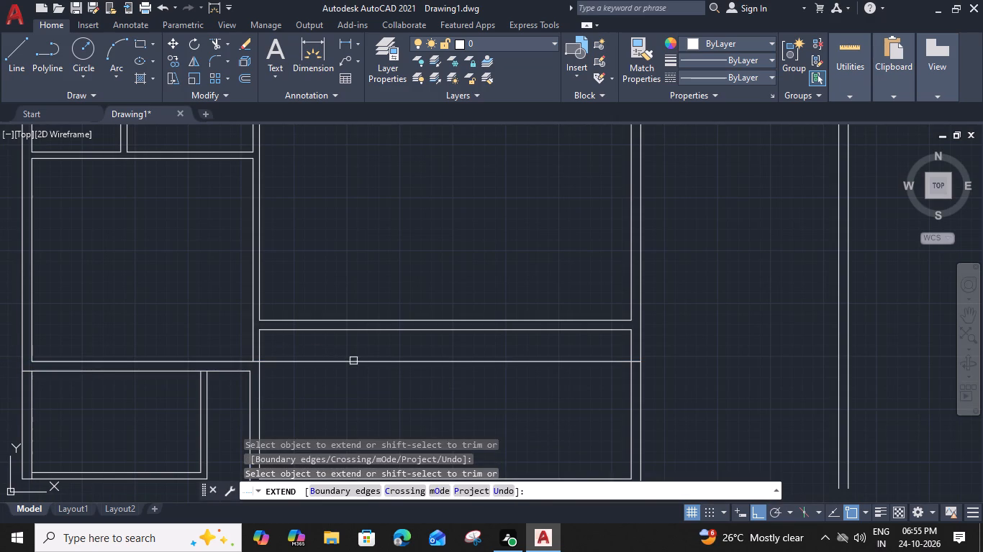
left_click(353, 361, "shift")
scroll(626, 368, "up", 2)
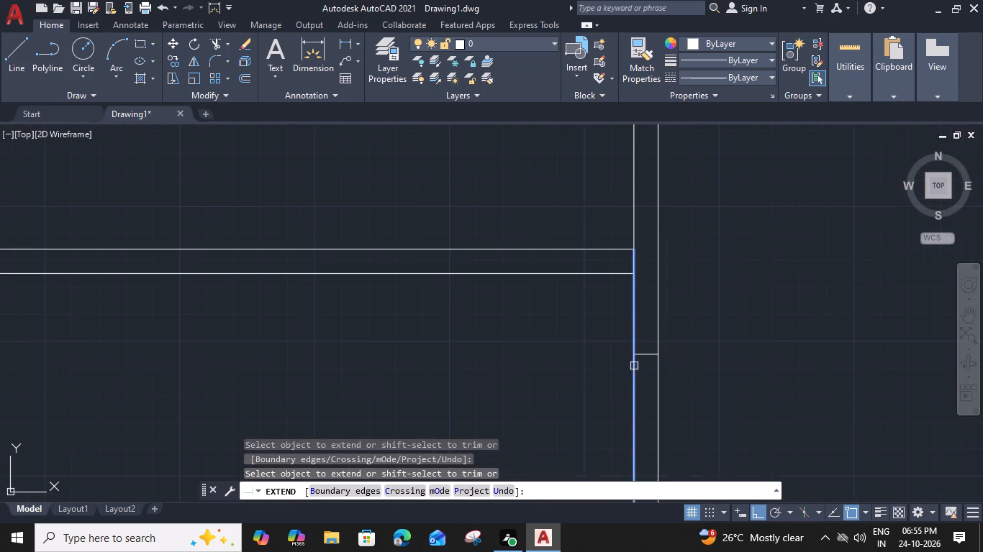
middle_click_drag(640, 366, 338, 340)
left_click(346, 328)
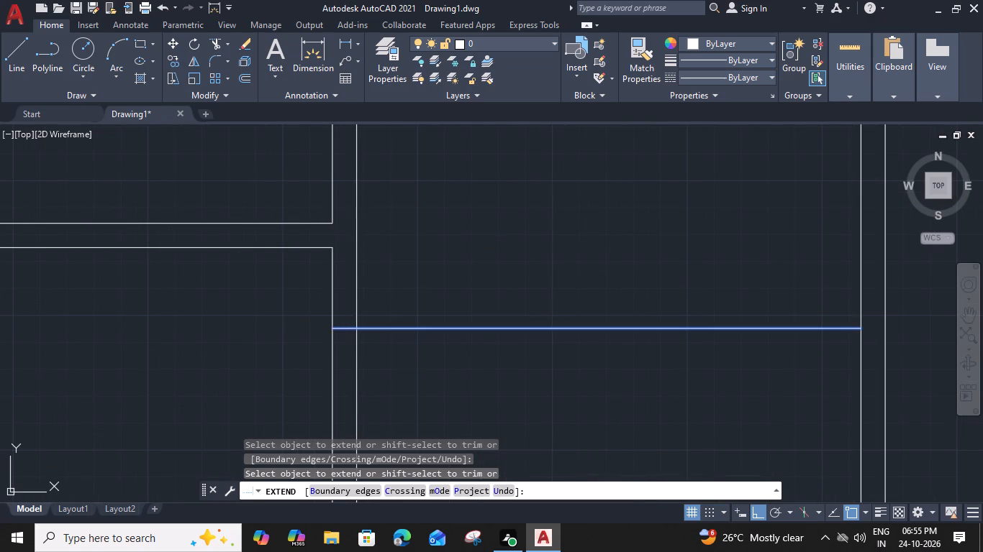
key("Escape")
Offset the horizontal line between the central block and the new east wall 9" downward to form a bottom wall.
scroll(347, 332, "down", 3)
middle_click_drag(394, 354, 441, 355)
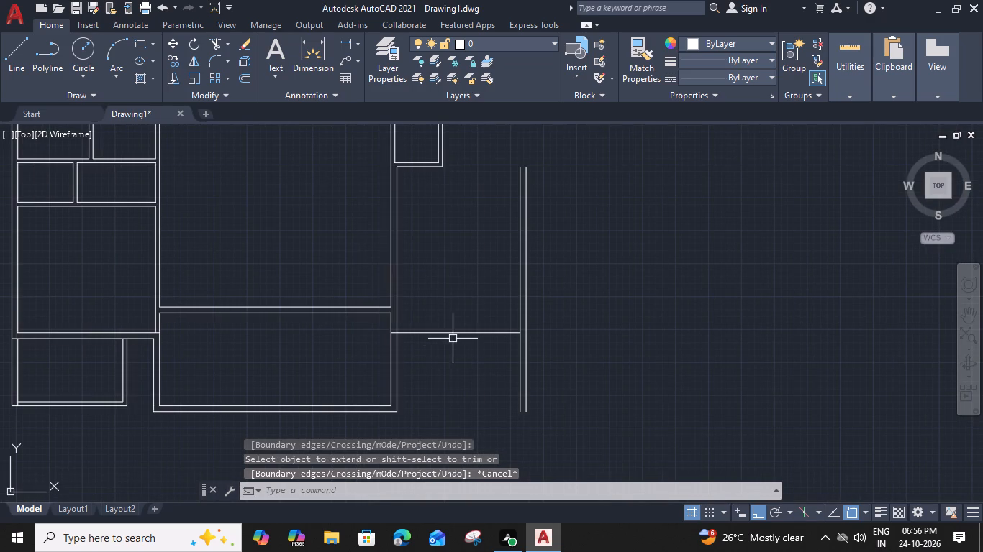
left_click(453, 330)
key("o")
key("space")
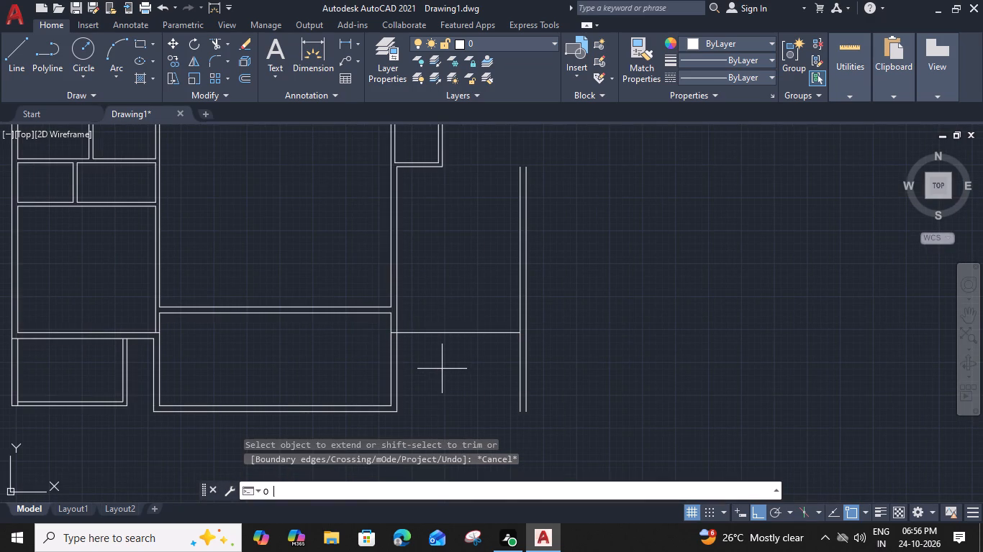
type("899")
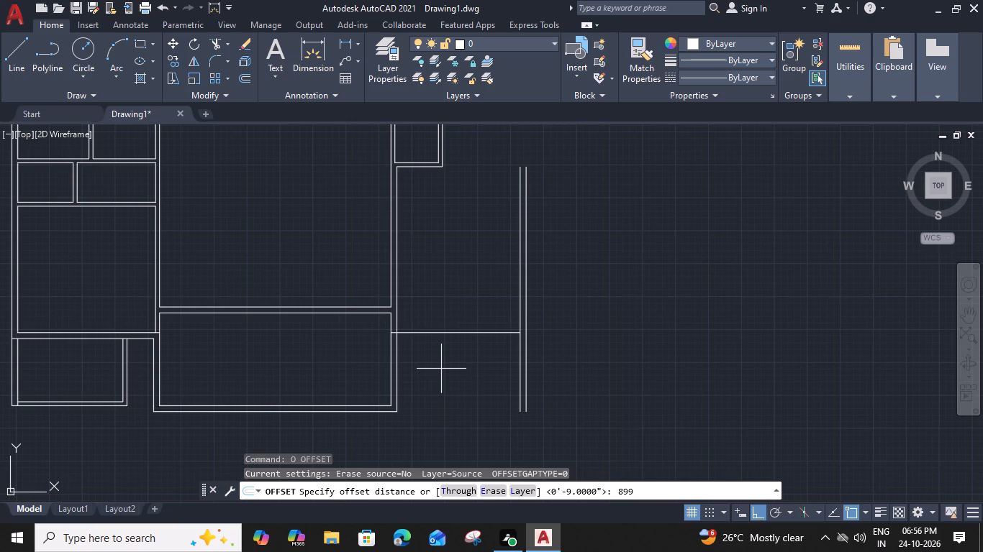
key("BackSpace")
key("BackSpace")
key("BackSpace")
key("9")
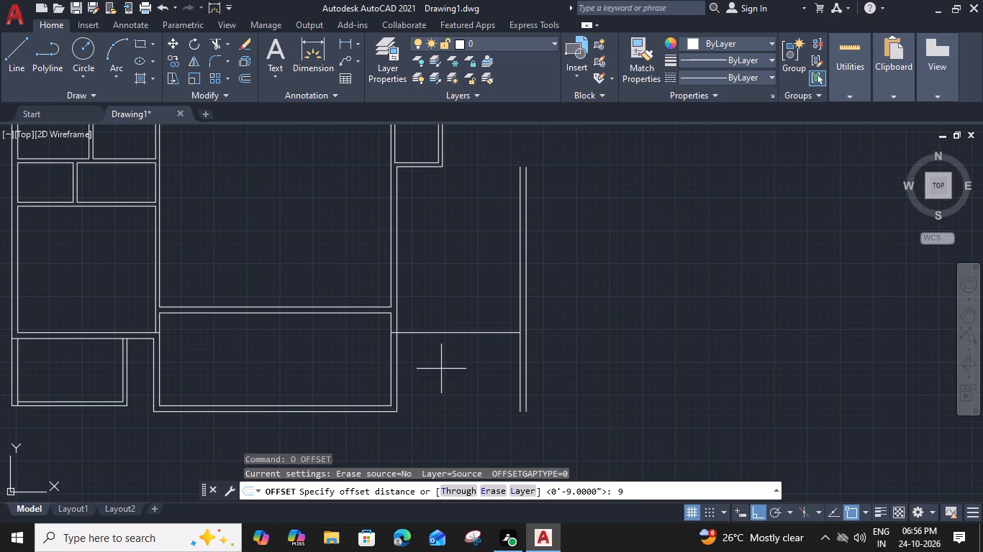
key("shift+quotedbl")
key("Return")
left_click(438, 382)
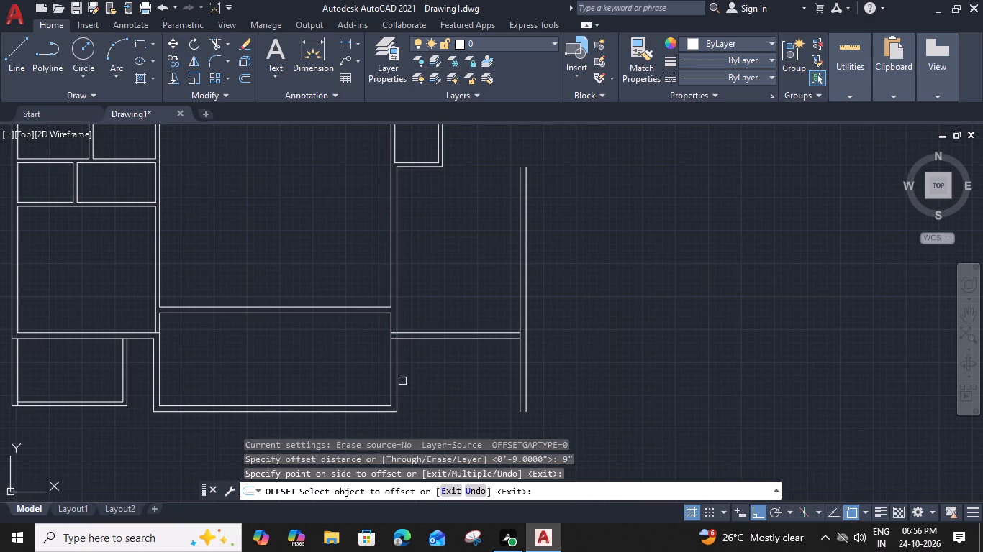
key("Escape")
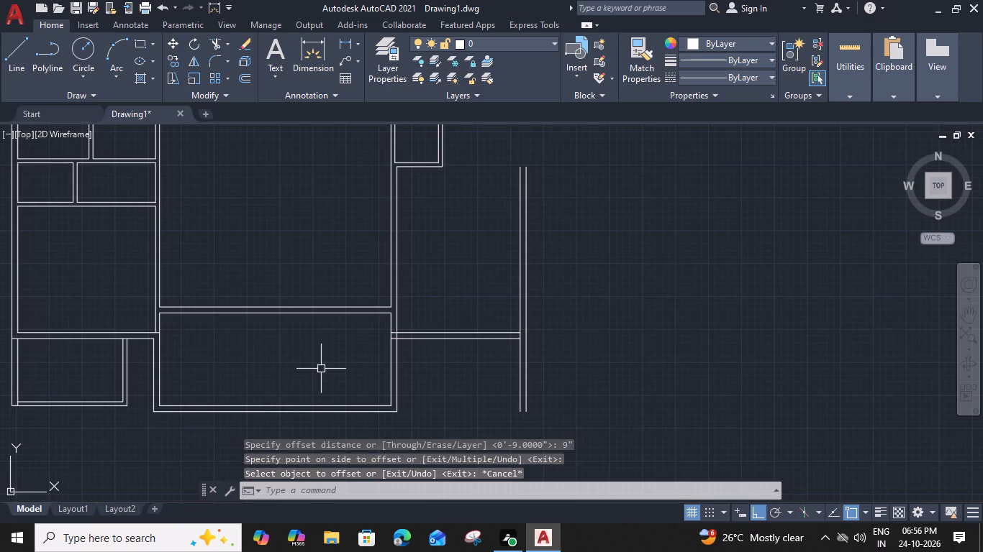
Trim the upper line's stub and the vertical segment crossing the new bottom wall where it meets the central block.
middle_click_drag(434, 370, 420, 395)
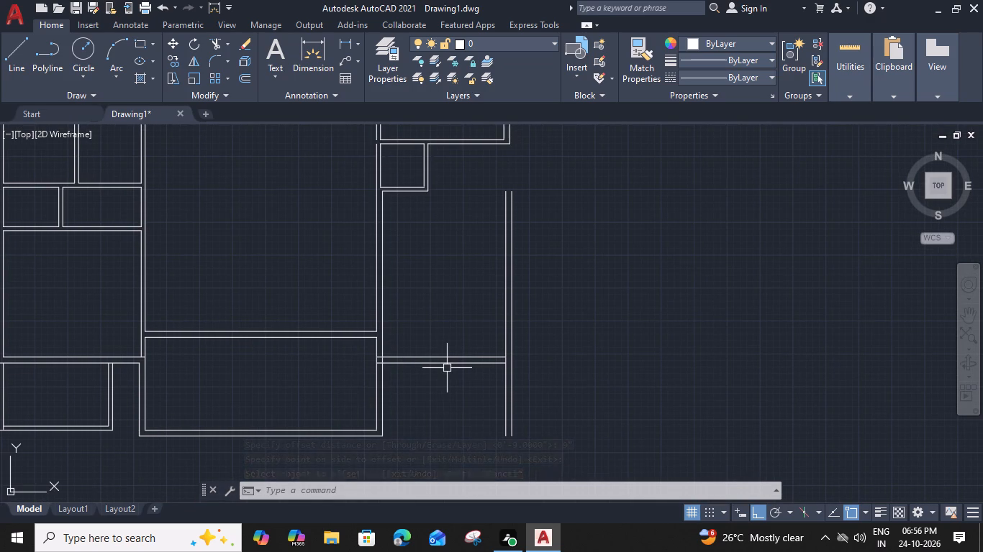
type("TR")
key("space")
scroll(348, 346, "up", 3)
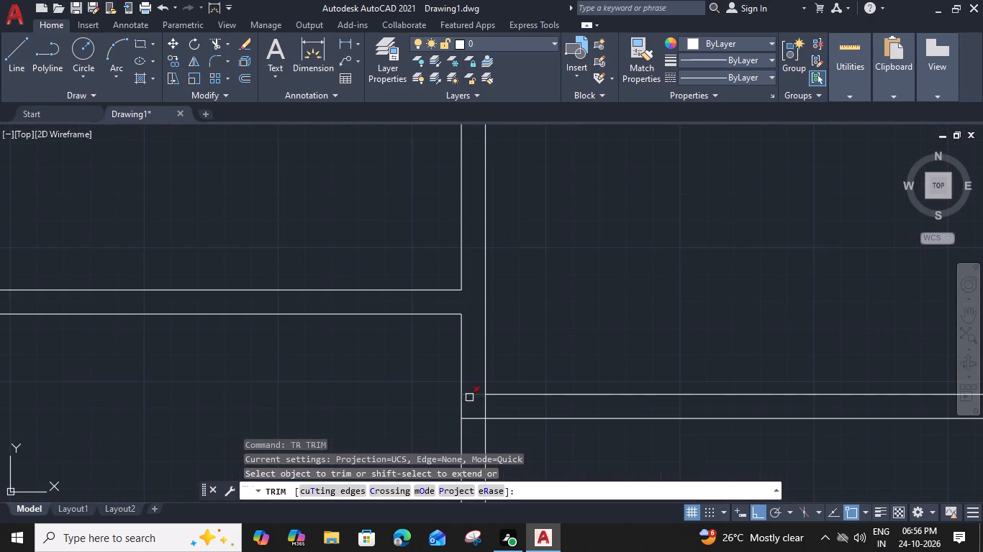
left_click(470, 394)
left_click(486, 405)
Close the east area's lower outer corner by extending the bottom line to the outer wall line and trimming the excess vertical lines.
scroll(486, 404, "down", 2)
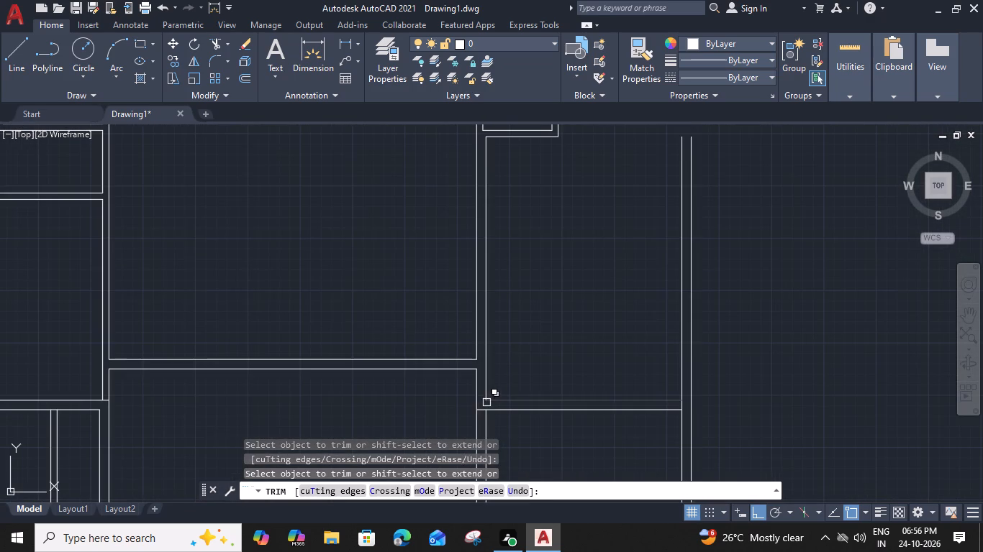
middle_click_drag(611, 417, 543, 399)
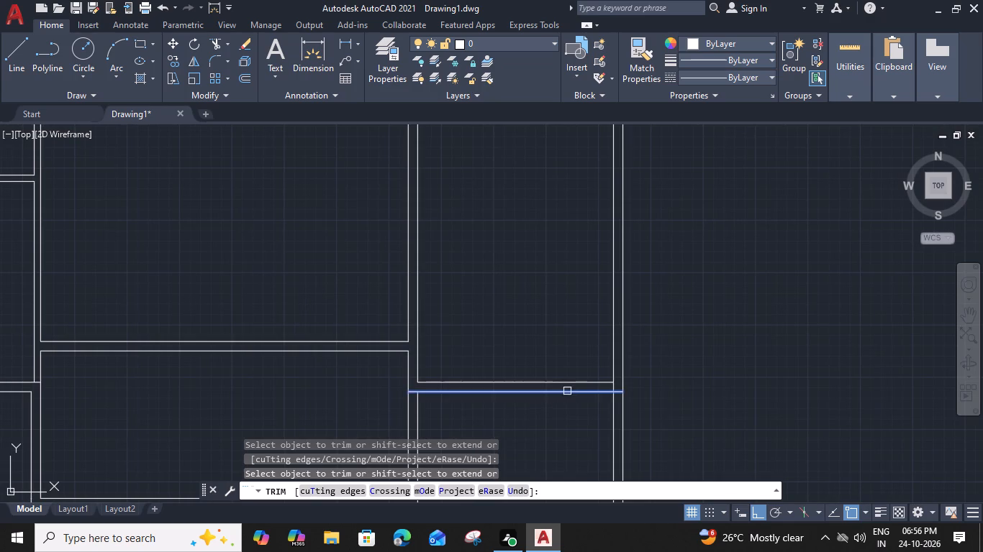
left_click(568, 391, "shift")
scroll(636, 387, "up", 2)
left_click(578, 384)
scroll(578, 384, "down", 2)
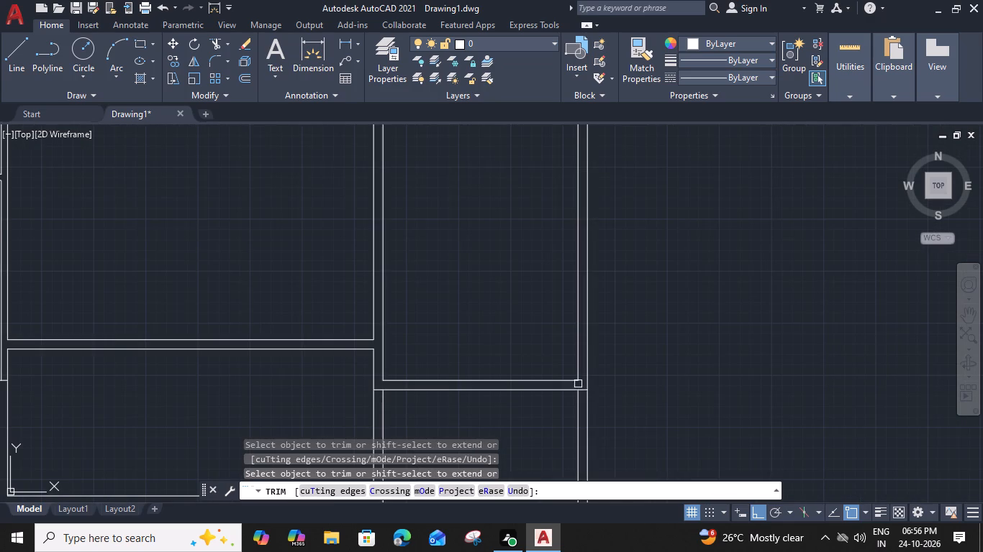
left_click_drag(609, 415, 600, 415)
left_click(538, 427)
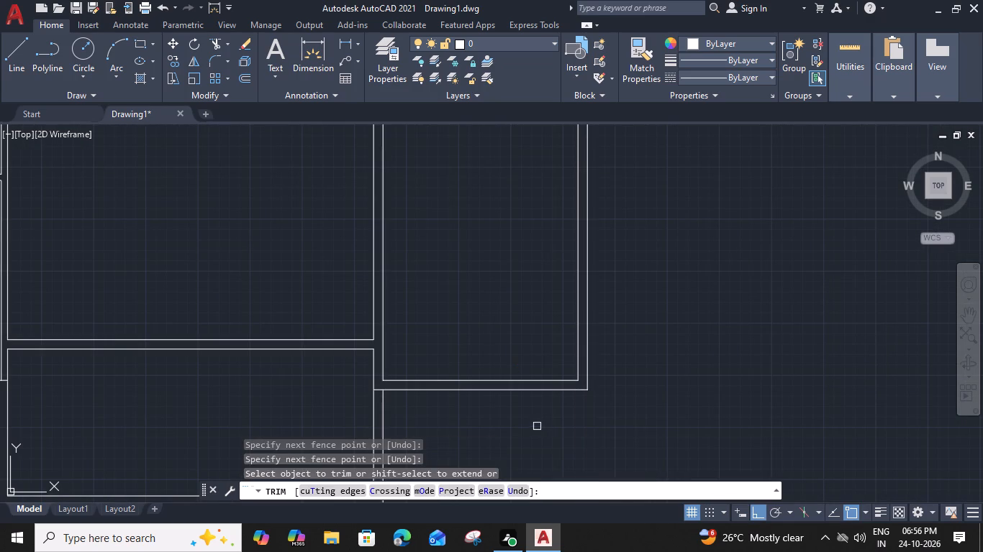
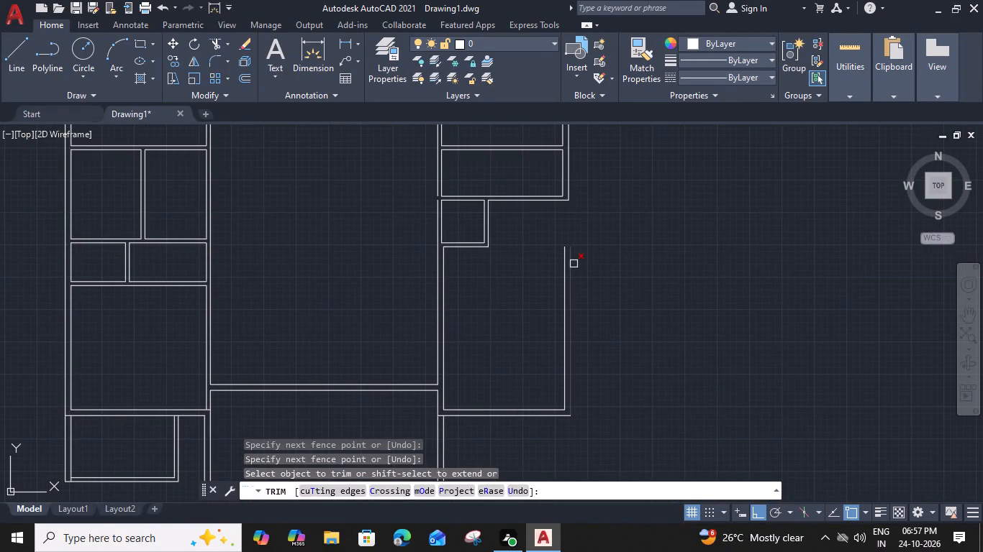
Trim the two horizontal wall lines crossing the top of the narrow gap between the top row's two room blocks.
key("Escape")
scroll(509, 354, "down", 2)
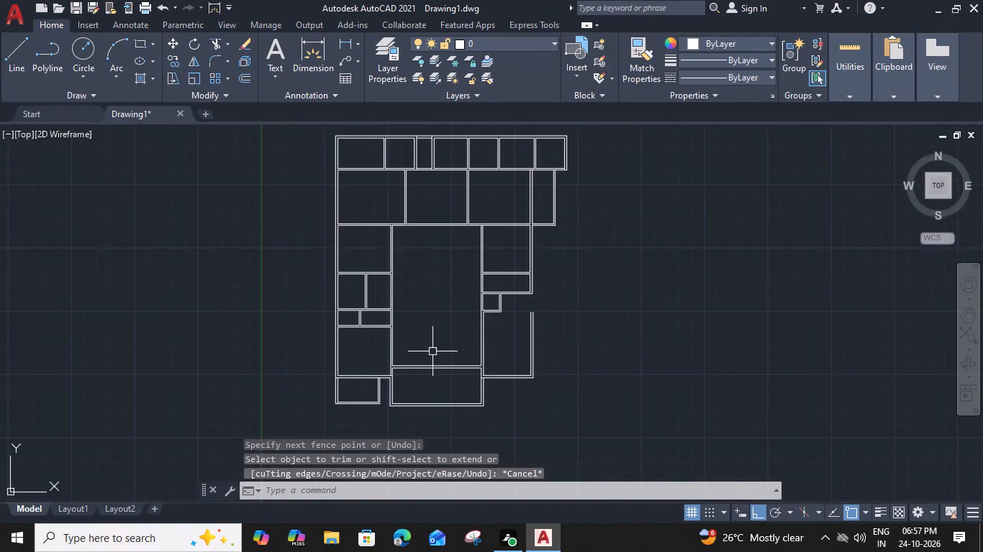
middle_click_drag(432, 351, 459, 378)
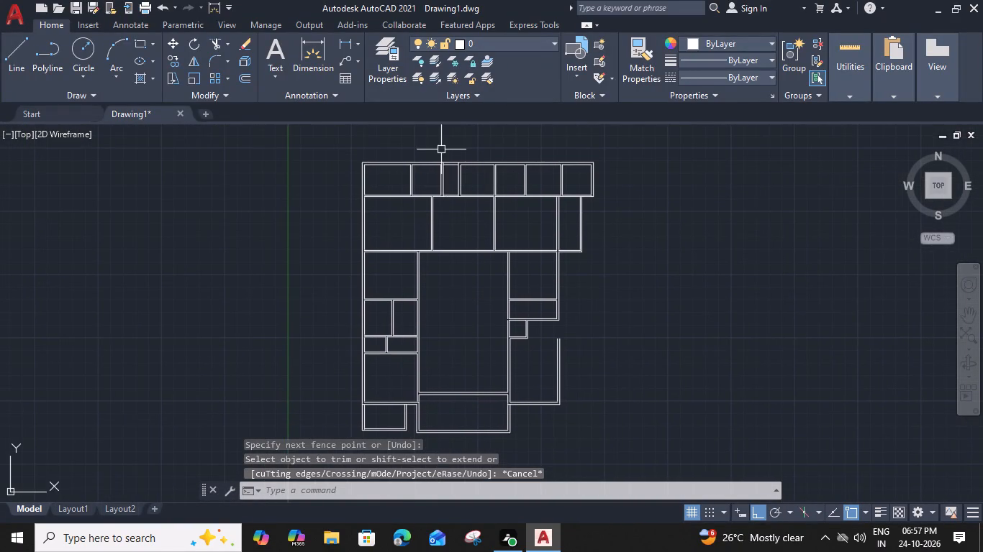
scroll(441, 149, "up", 3)
type("TR")
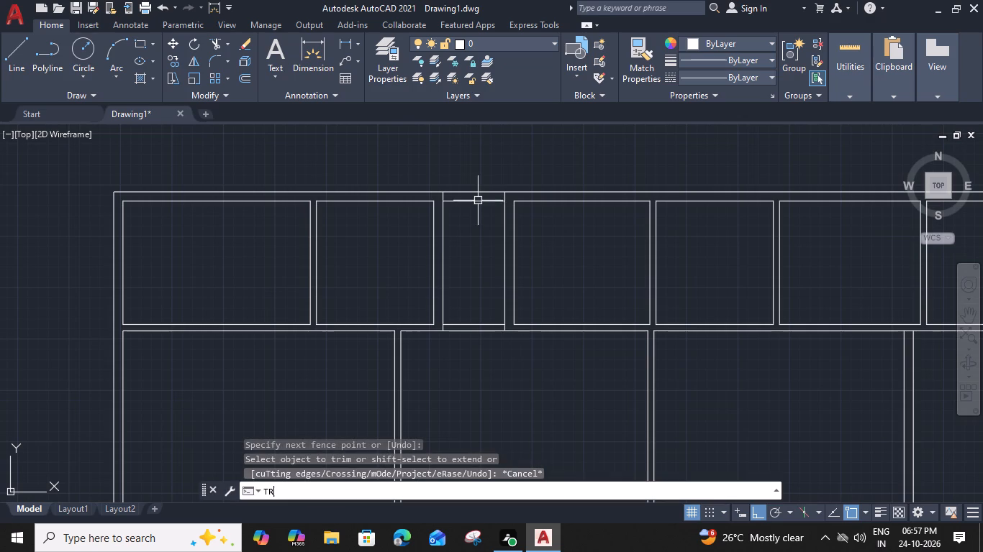
key("space")
left_click(477, 169)
left_click(470, 233)
key("Escape")
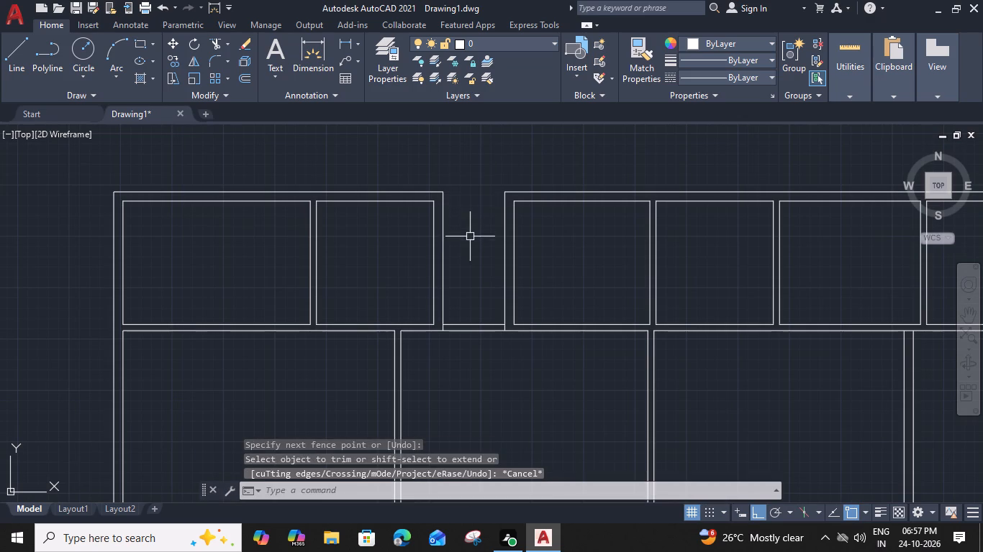
Offset the upper line of the middle room below the narrow gap 9" upward into the gap.
scroll(466, 327, "up", 1)
left_click(468, 336)
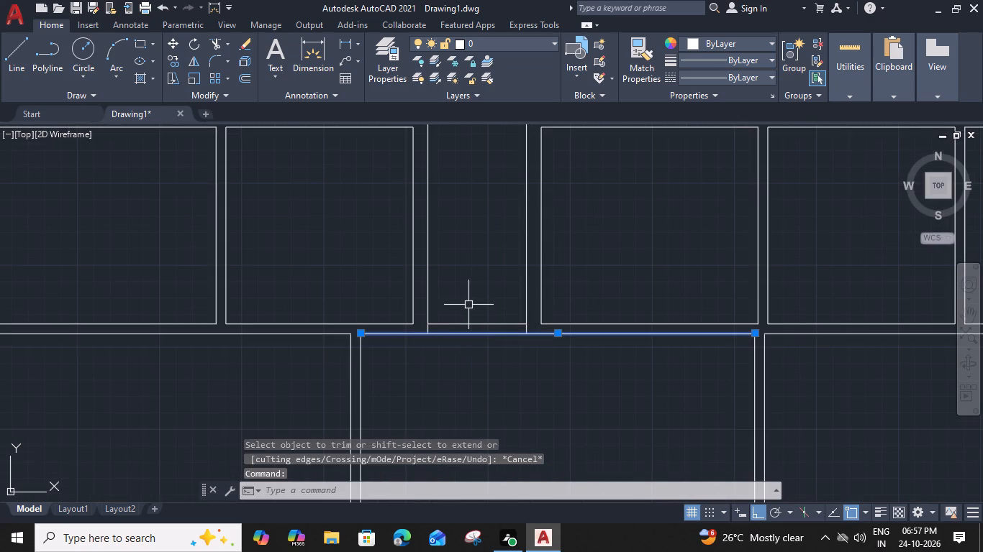
type("O 9\"")
key("Return")
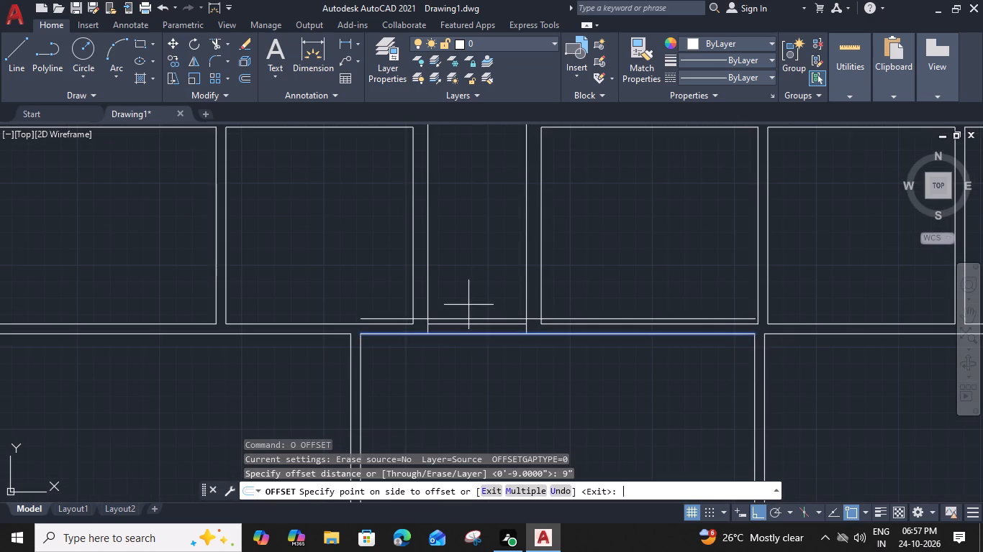
left_click(466, 269)
key("Escape")
Trim the offset line's overhangs on both sides of the gap and remove the old inner wall line inside it.
key("t")
key("r")
key("space")
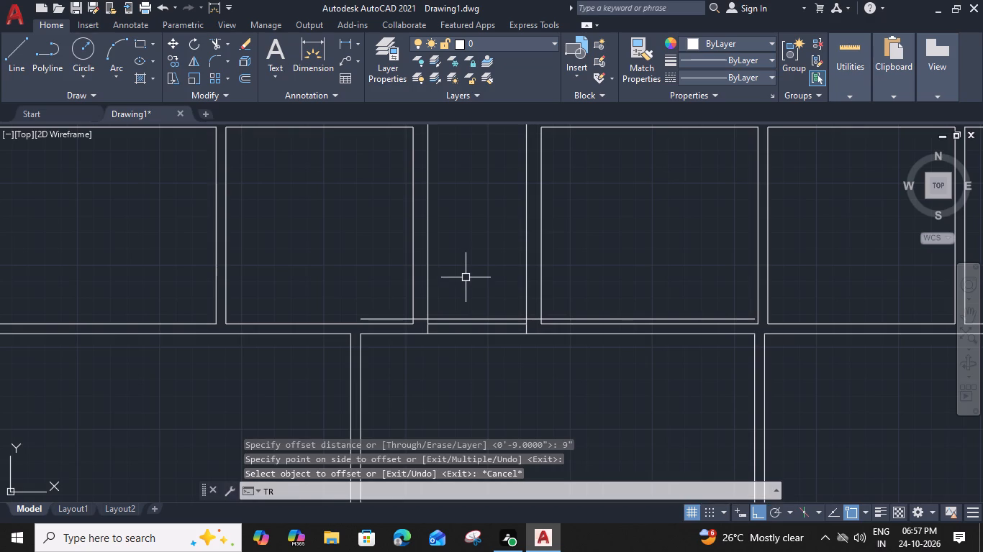
scroll(438, 315, "up", 2)
left_click(384, 327)
left_click(311, 322)
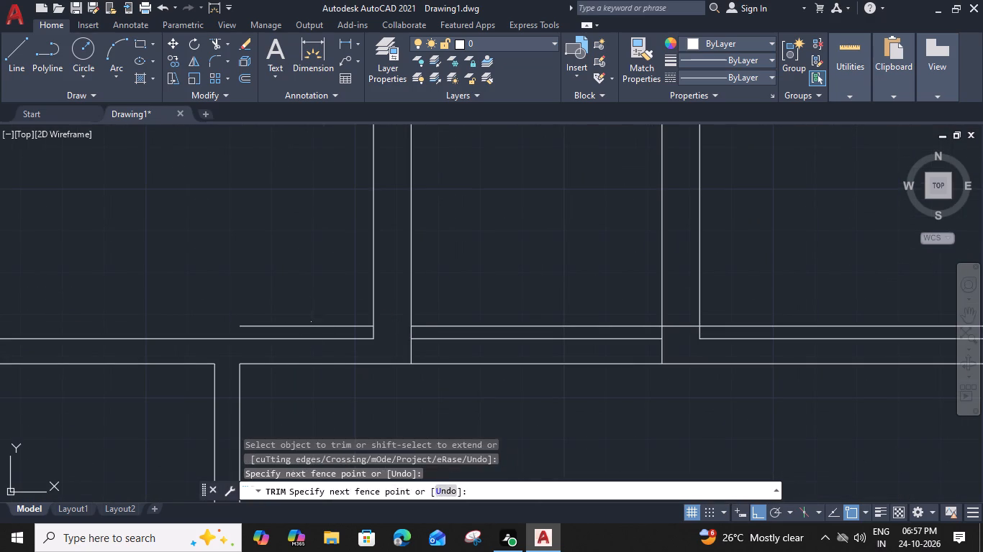
left_click(355, 331)
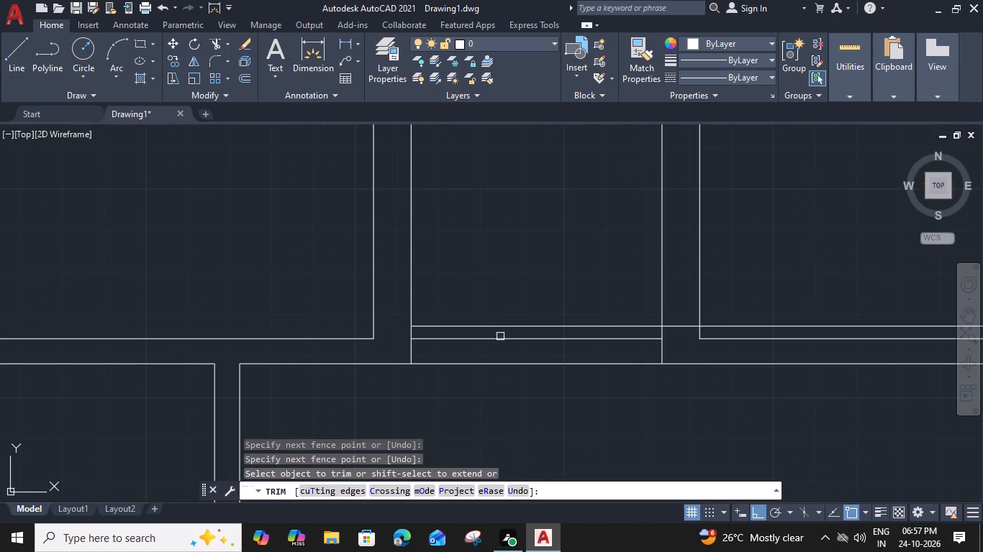
left_click(503, 339)
middle_click_drag(540, 345, 412, 321)
left_click(554, 299)
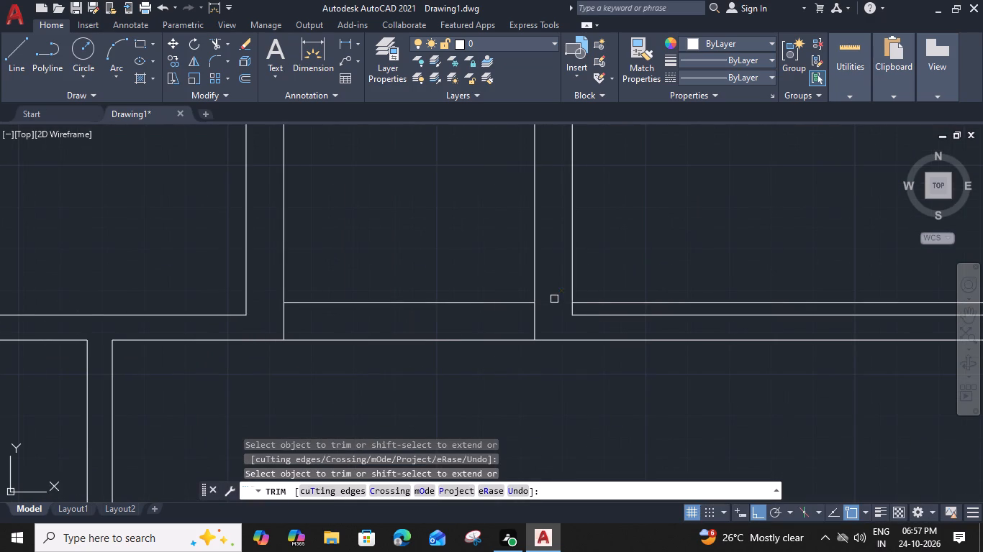
left_click(593, 301)
scroll(593, 301, "down", 4)
key("Escape")
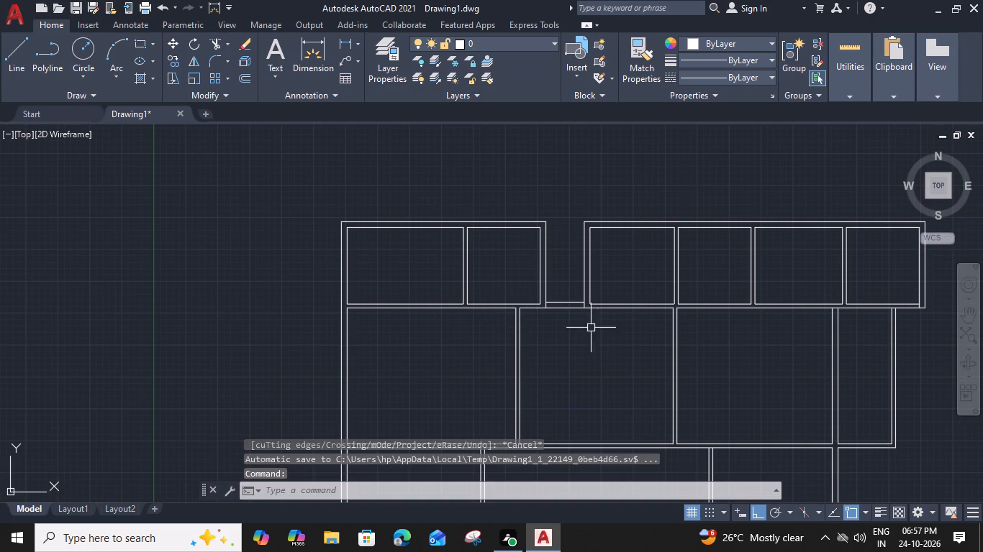
Trim the stubs closing the tops of the narrow east room's two side walls and the inner-line stub at the top row's lower east corner.
middle_click_drag(597, 328, 347, 306)
scroll(416, 294, "up", 2)
scroll(470, 295, "down", 2)
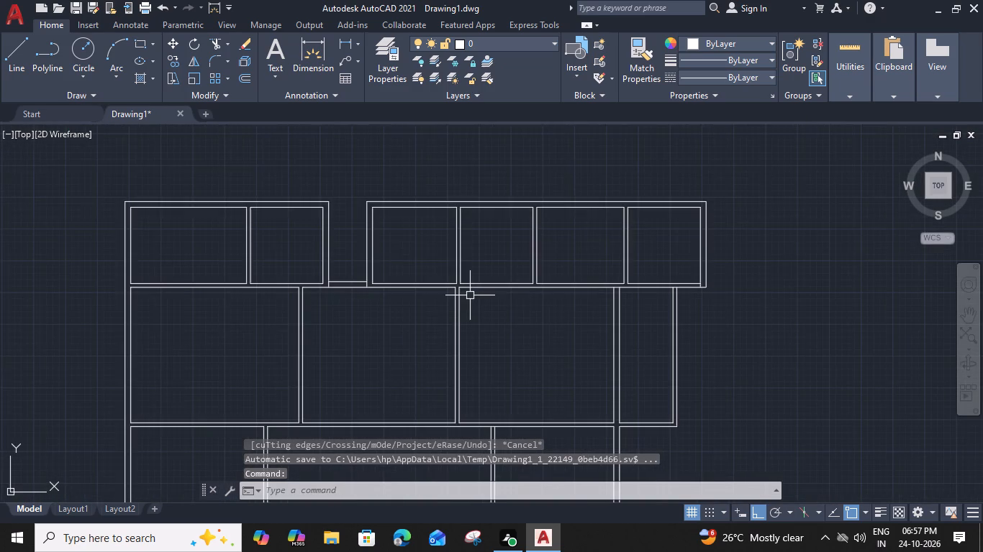
middle_click_drag(510, 332, 502, 307)
middle_click_drag(525, 354, 524, 290)
middle_click_drag(545, 326, 544, 332)
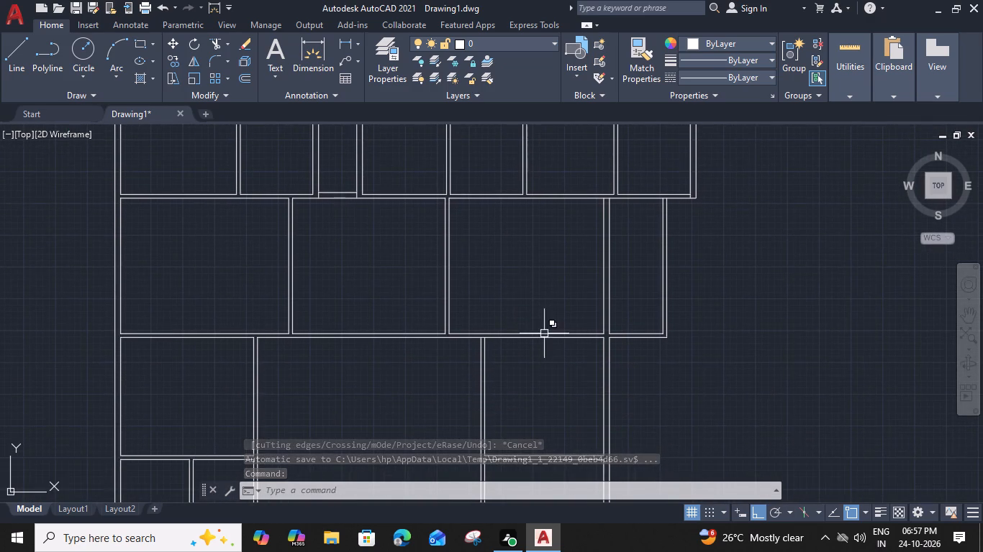
middle_click_drag(544, 332, 540, 283)
type("TR")
key("space")
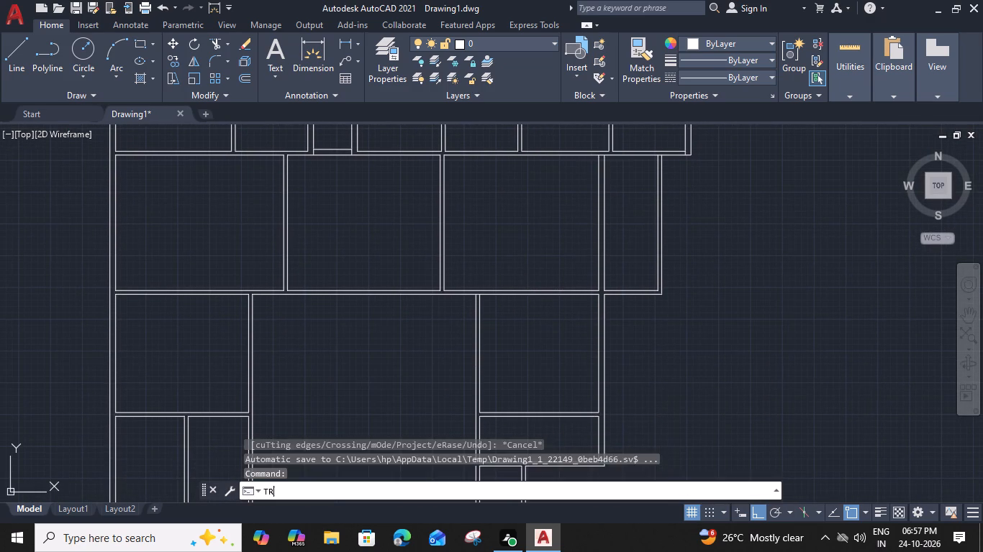
scroll(604, 157, "up", 3)
left_click(597, 146)
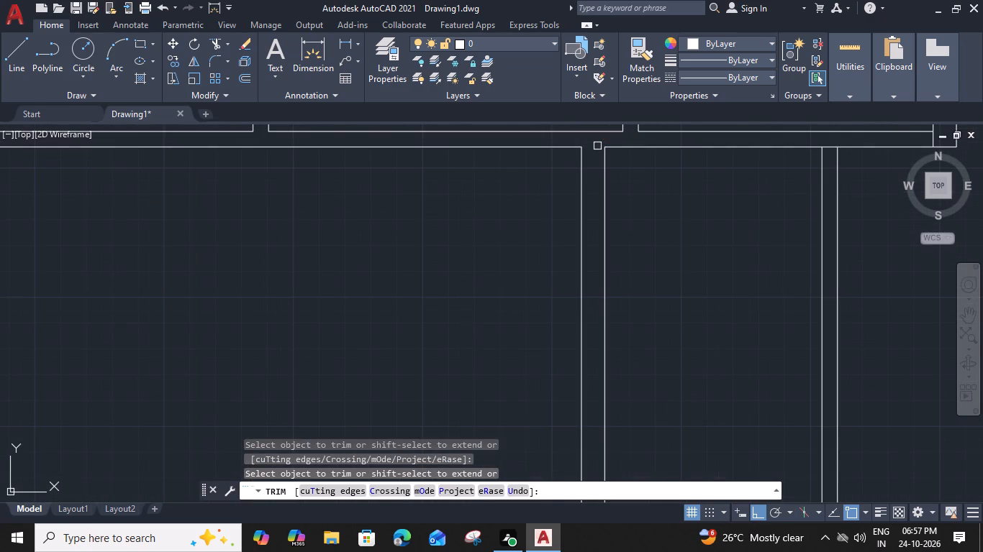
scroll(597, 146, "down", 3)
middle_click_drag(517, 218, 526, 307)
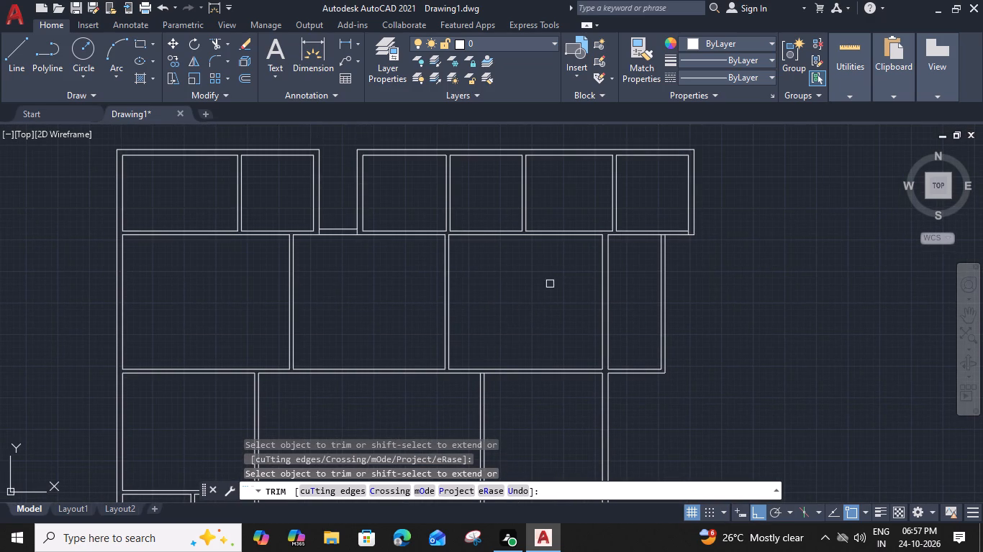
scroll(684, 223, "up", 4)
left_click(701, 262)
scroll(701, 262, "down", 2)
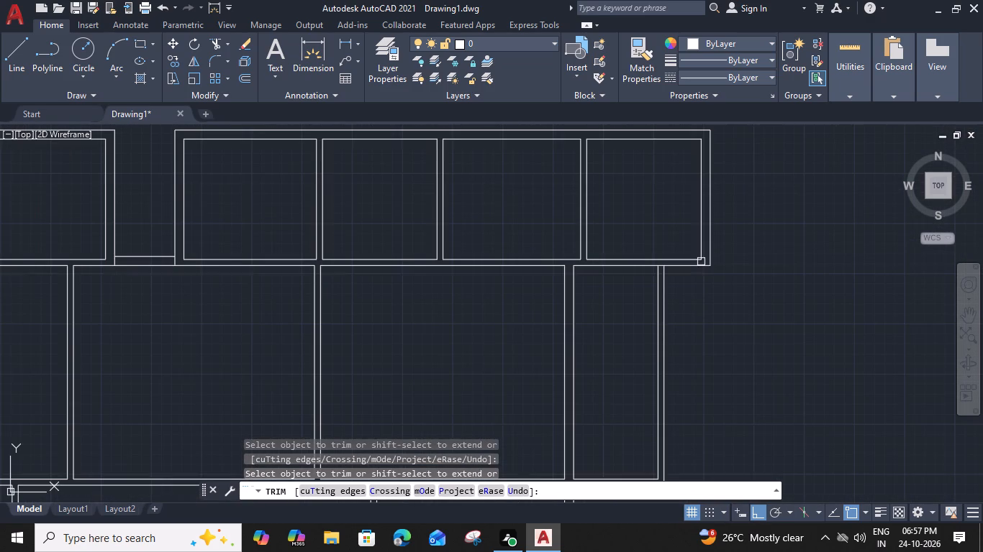
scroll(651, 239, "up", 2)
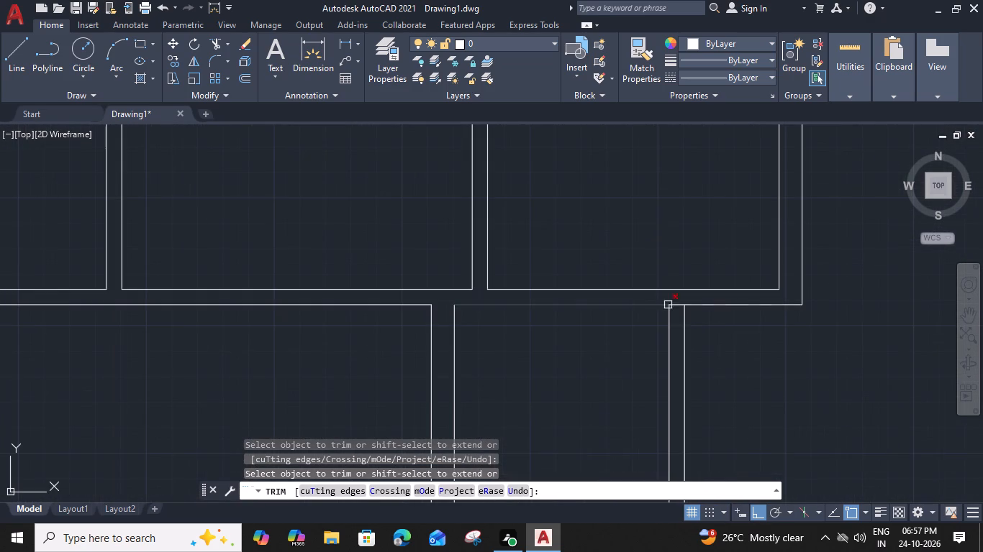
left_click(676, 305)
scroll(676, 305, "down", 2)
key("Escape")
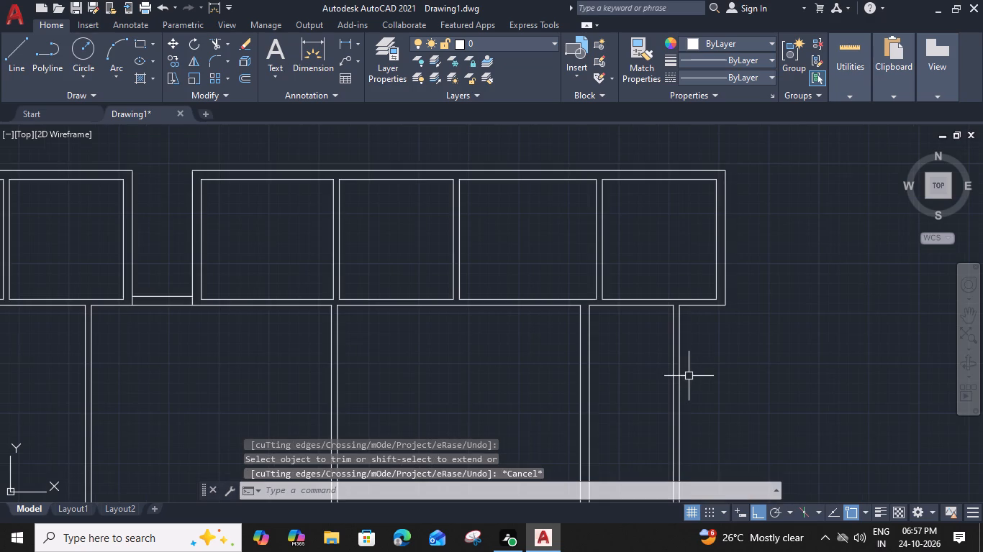
Examine the wall junctions from the narrow east room down to the bottom rooms and back up to the top row.
middle_click_drag(683, 337, 621, 150)
left_click(610, 199)
key("Escape")
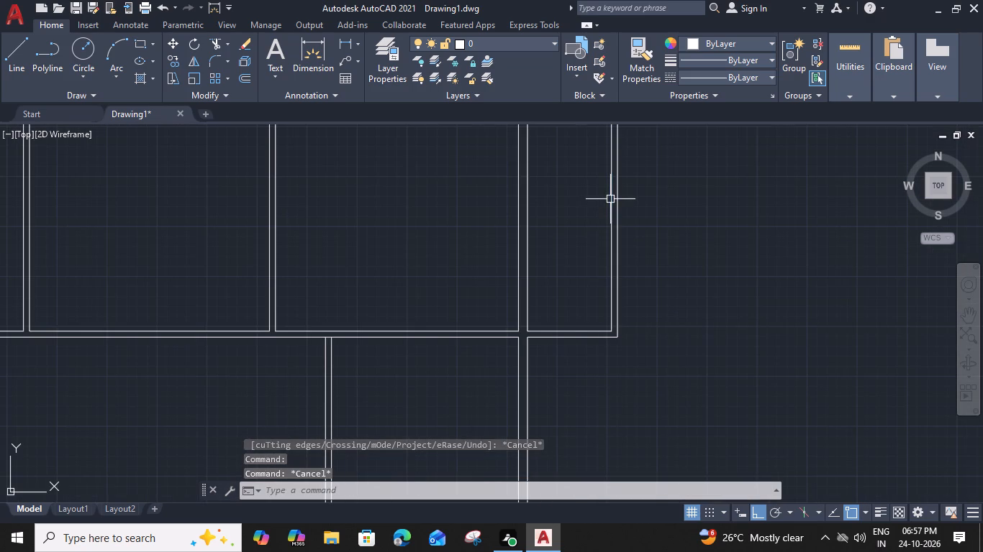
scroll(582, 263, "down", 1)
middle_click_drag(569, 319, 553, 162)
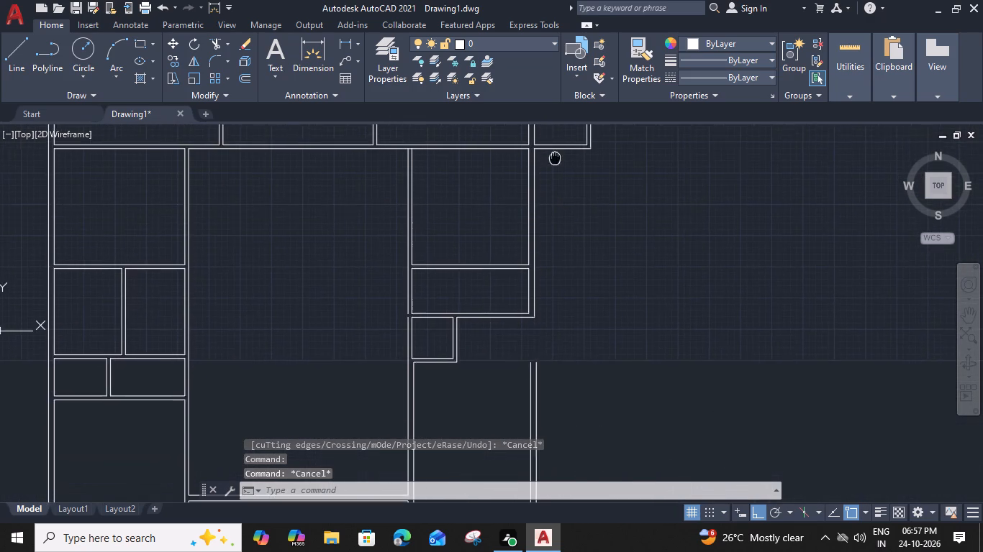
middle_click_drag(553, 162, 533, 140)
middle_click_drag(533, 305, 538, 193)
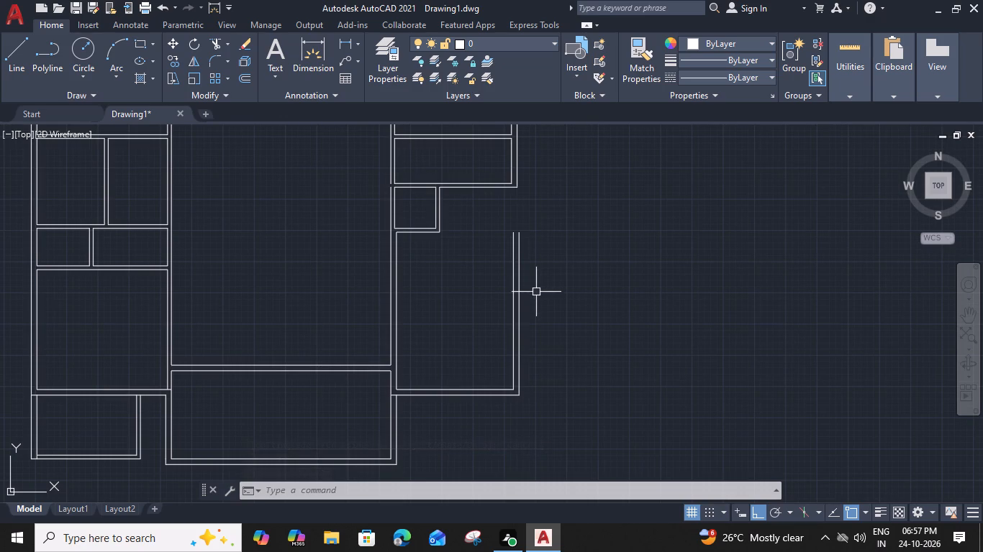
middle_click_drag(464, 314, 493, 310)
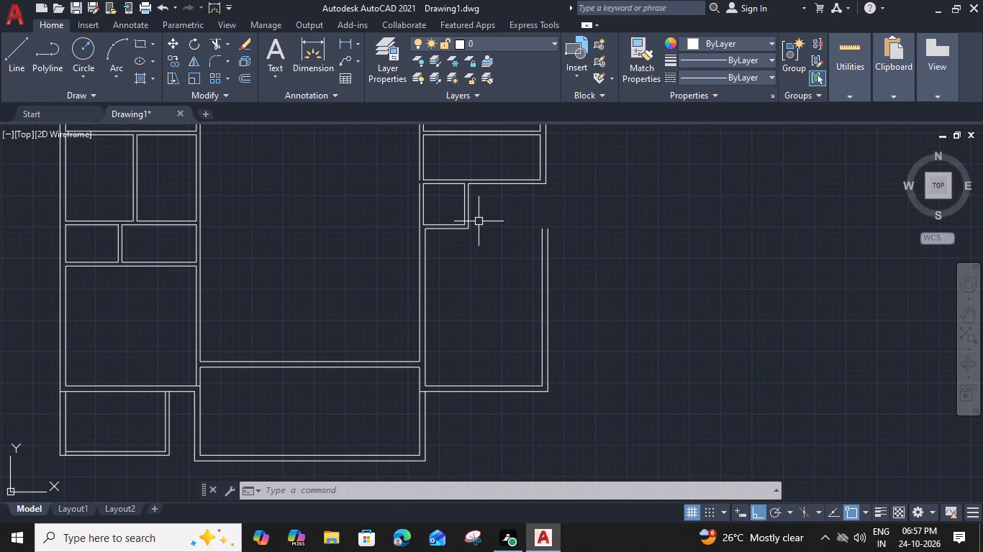
middle_click_drag(418, 357, 551, 353)
scroll(430, 388, "down", 1)
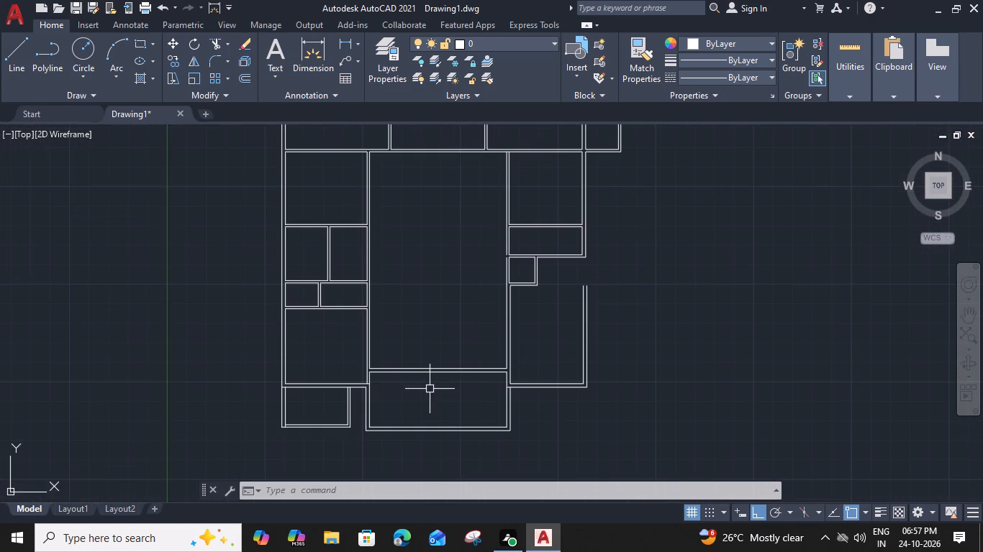
middle_click_drag(414, 310, 439, 387)
middle_click_drag(461, 321, 462, 321)
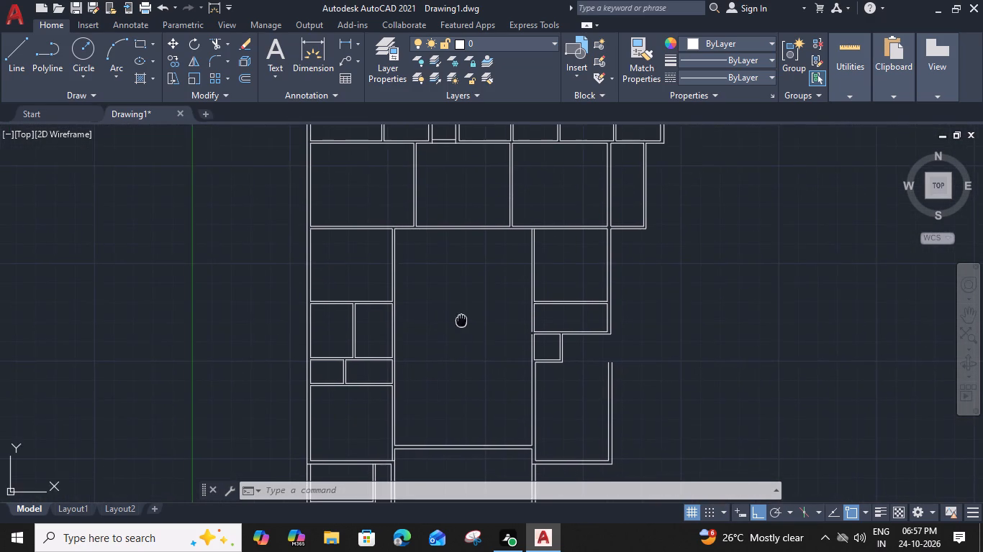
middle_click_drag(462, 321, 494, 400)
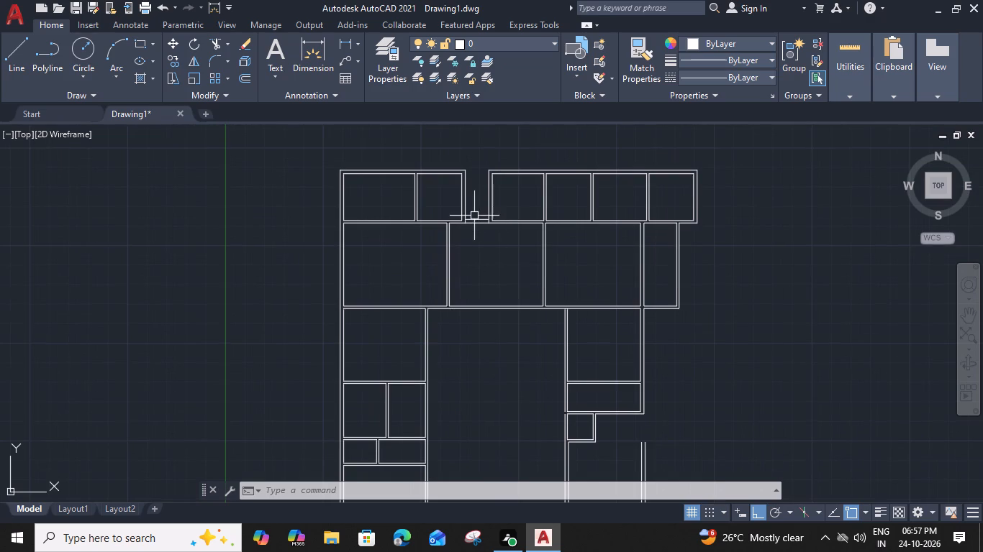
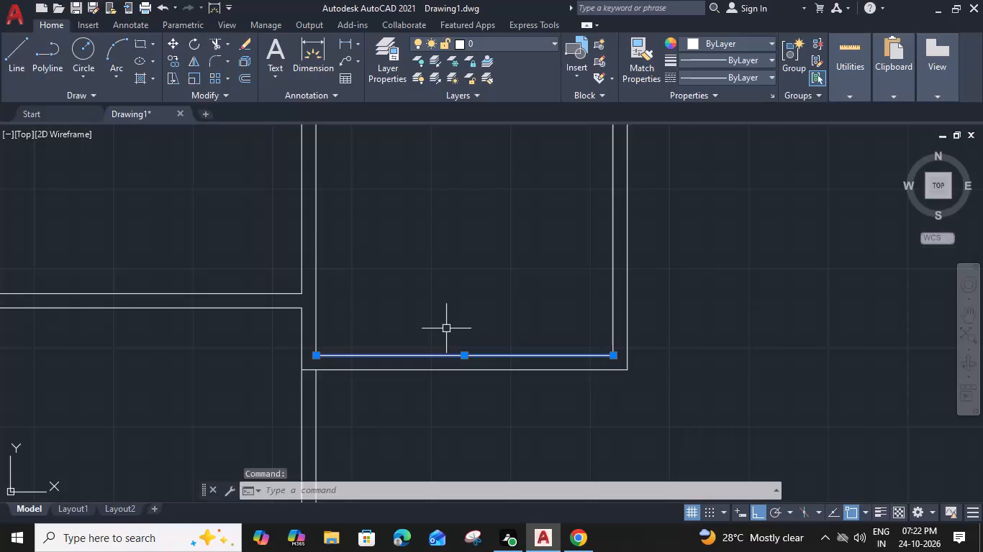
Offset the inner bottom line of the southeast room 15'2" upward.
type("O")
key("space")
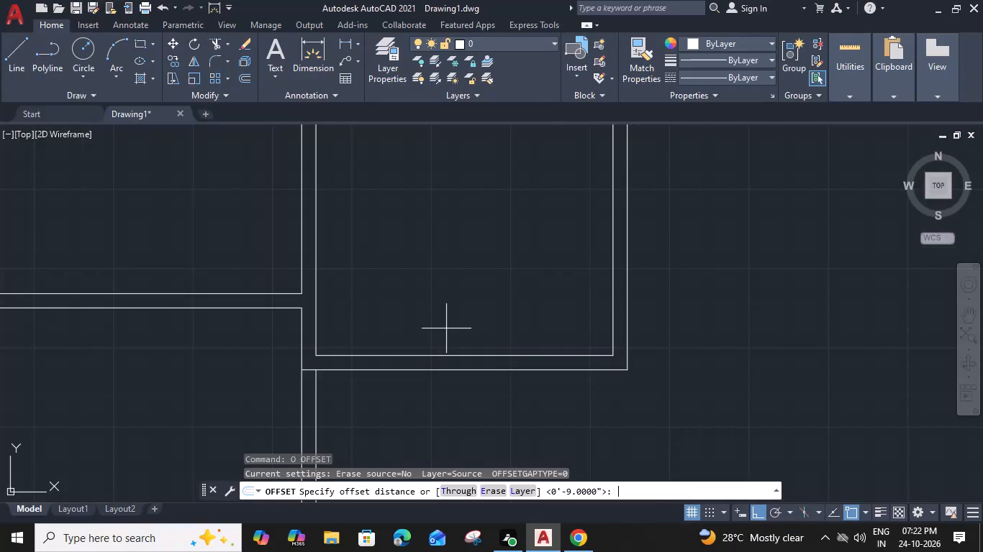
type("15'")
key("2")
key("shift+quotedbl")
key("Return")
scroll(437, 273, "down", 2)
middle_click_drag(437, 272, 425, 323)
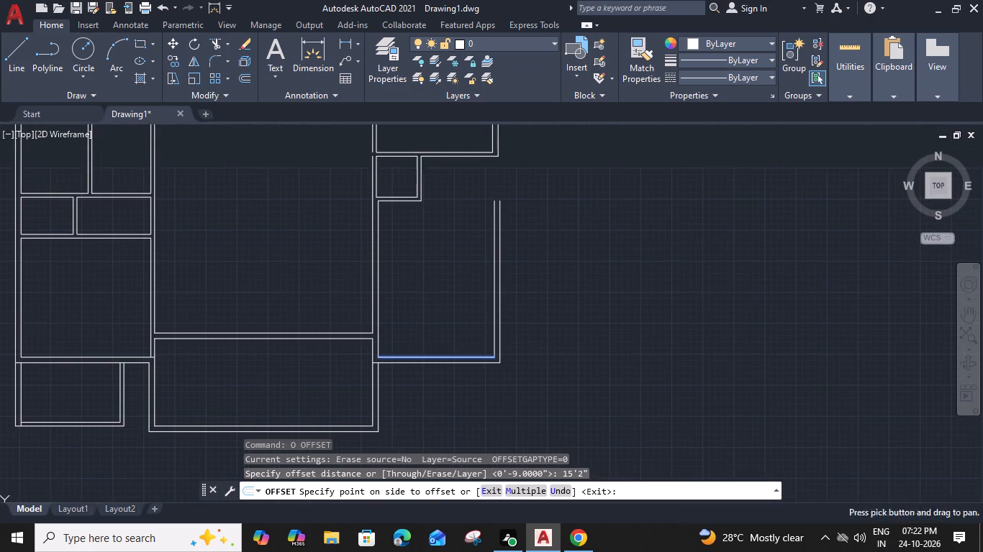
left_click(427, 286)
key("Escape")
Offset the southeast room's new upper line 6" upward to form the top wall.
left_click(440, 243)
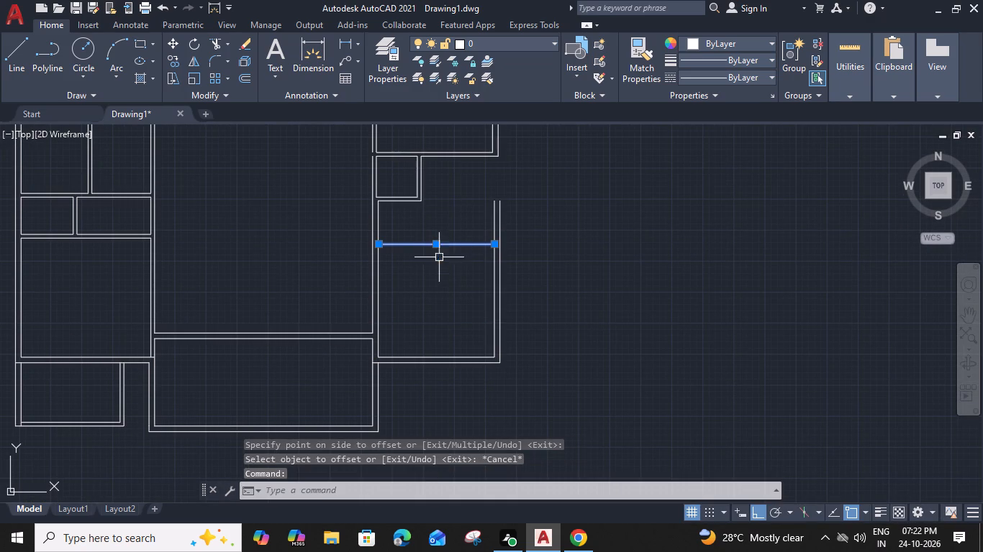
type("O 6\"")
key("Return")
left_click(430, 197)
key("Escape")
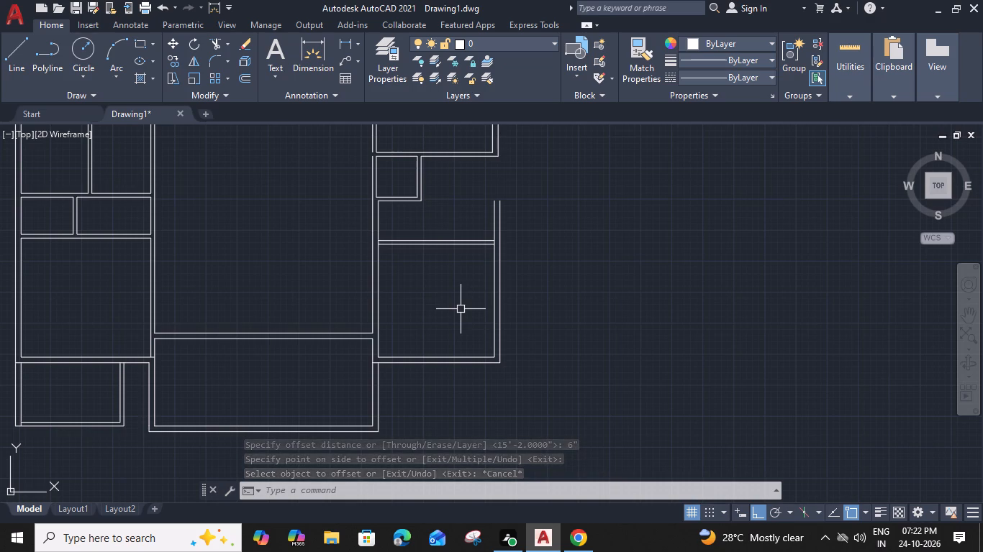
Trim the west wall line between the new top wall's two lines and extend its upper line to the outer east wall line.
type("TR")
key("space")
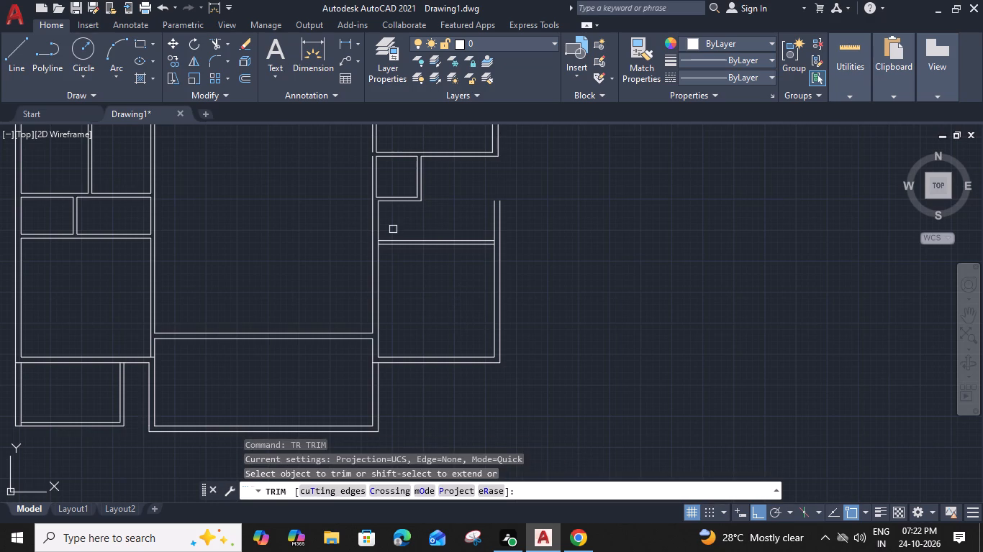
middle_click_drag(457, 261, 412, 292)
scroll(350, 263, "up", 1)
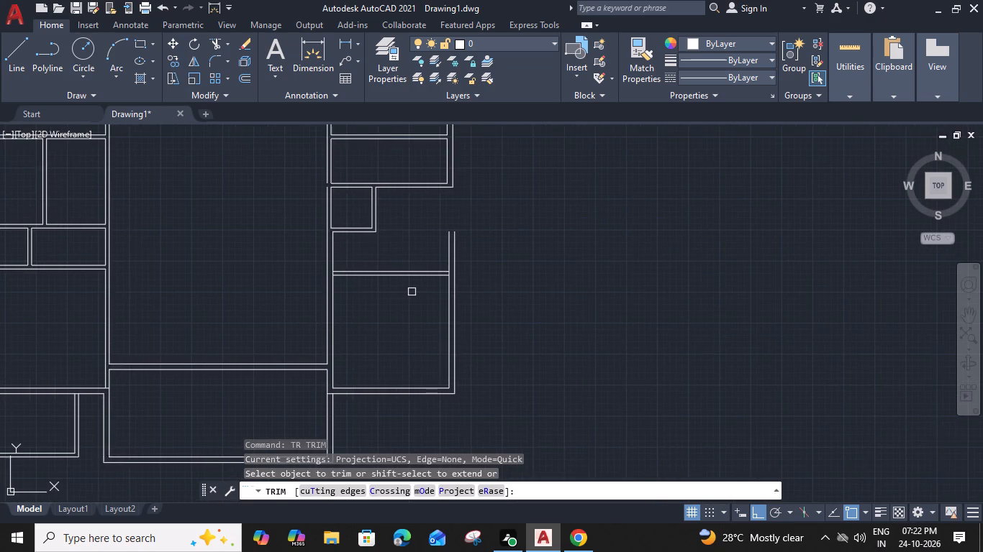
scroll(315, 277, "up", 2)
left_click(330, 282)
scroll(330, 282, "down", 2)
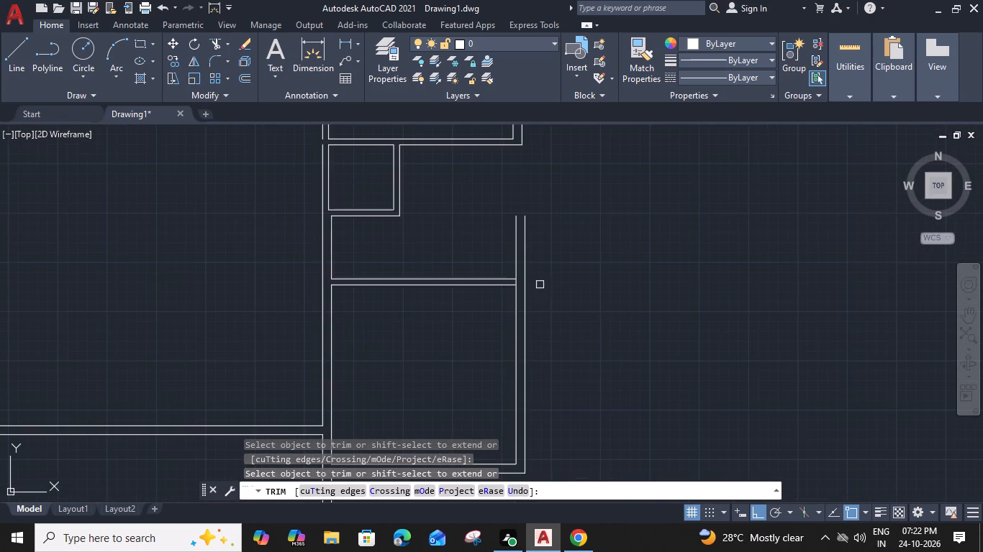
scroll(541, 285, "up", 1)
left_click(486, 277, "shift")
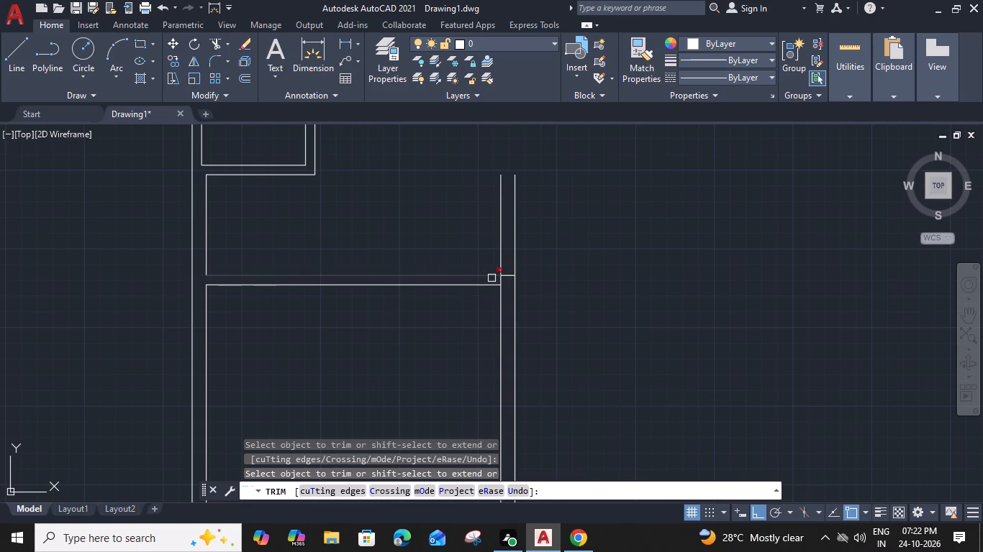
Trim the inner east wall line inside and above the southeast room's top wall, and the outer east line above it.
scroll(491, 278, "up", 2)
left_click(512, 282)
scroll(513, 282, "down", 2)
left_click(512, 249)
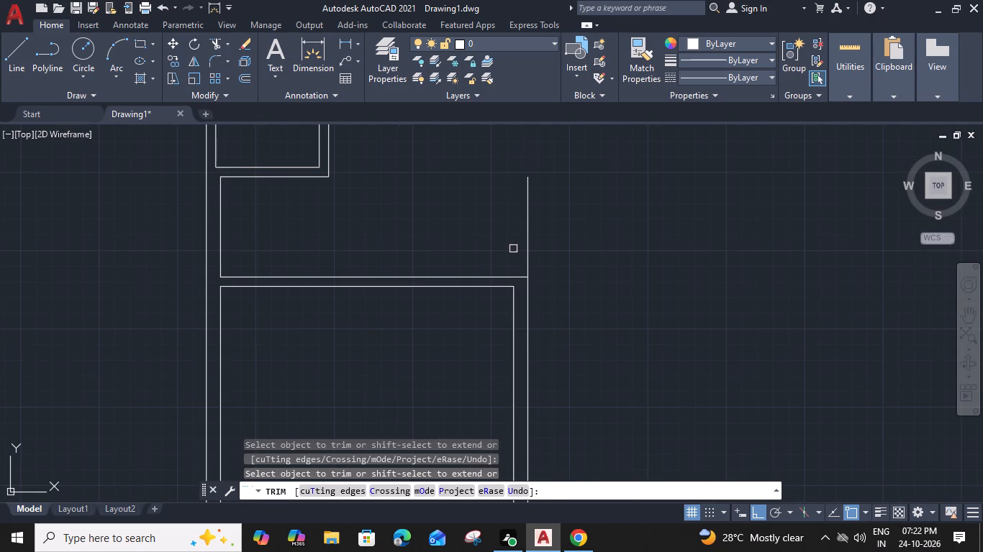
left_click(527, 254)
key("Escape")
scroll(526, 252, "down", 2)
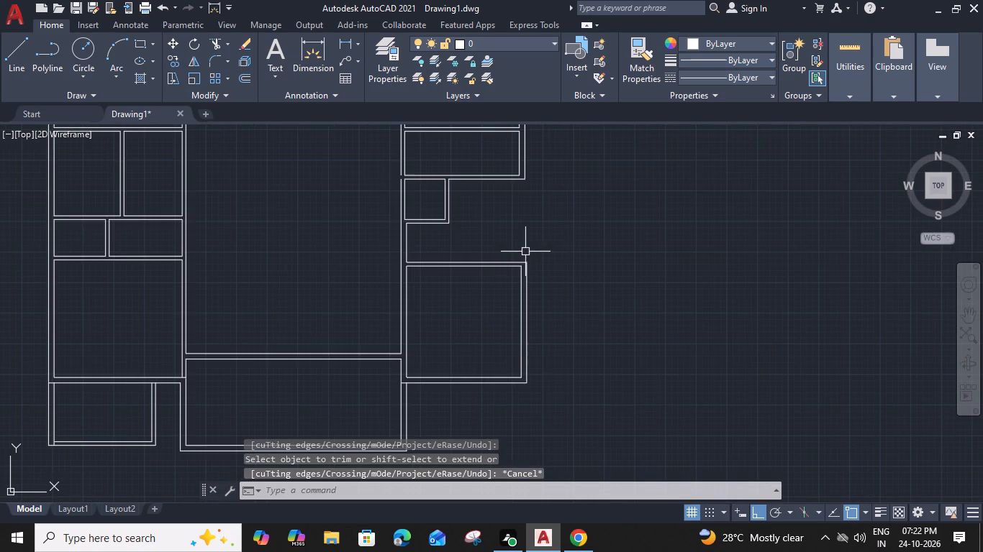
Offset the outer bottom line of the southeast room 8' downward.
middle_click_drag(543, 349, 520, 234)
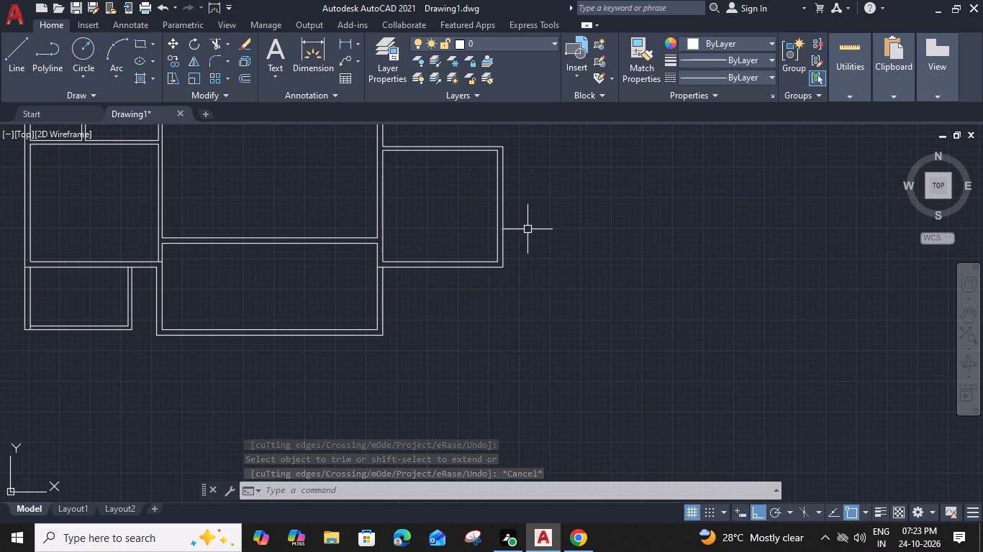
left_click(463, 270)
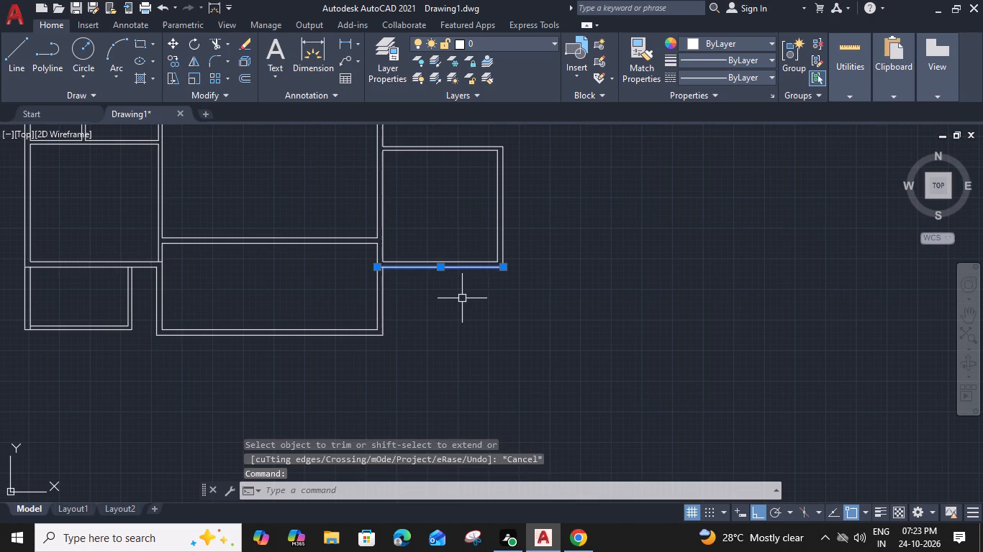
type("O")
key("space")
key("8")
type("'")
key("space")
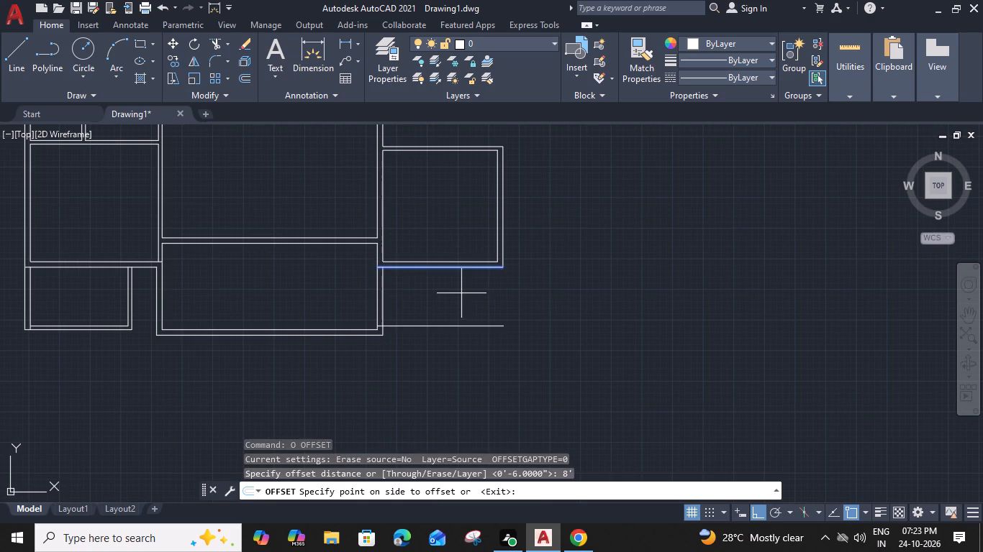
left_click(463, 341)
key("Escape")
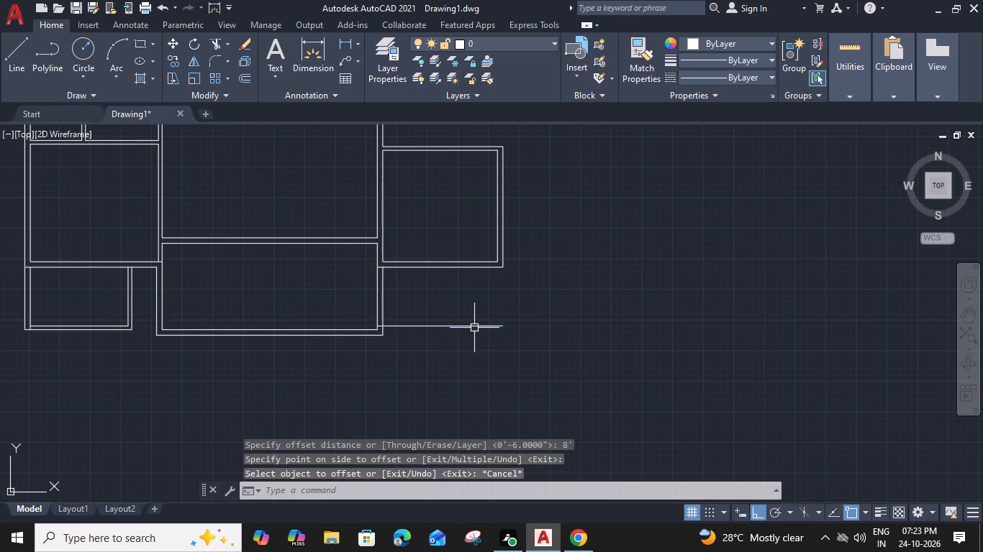
Offset the new line below the southeast room 6" downward to form a wall.
left_click(475, 326)
type("O")
key("space")
type("6\"")
key("Return")
left_click(479, 379)
key("Escape")
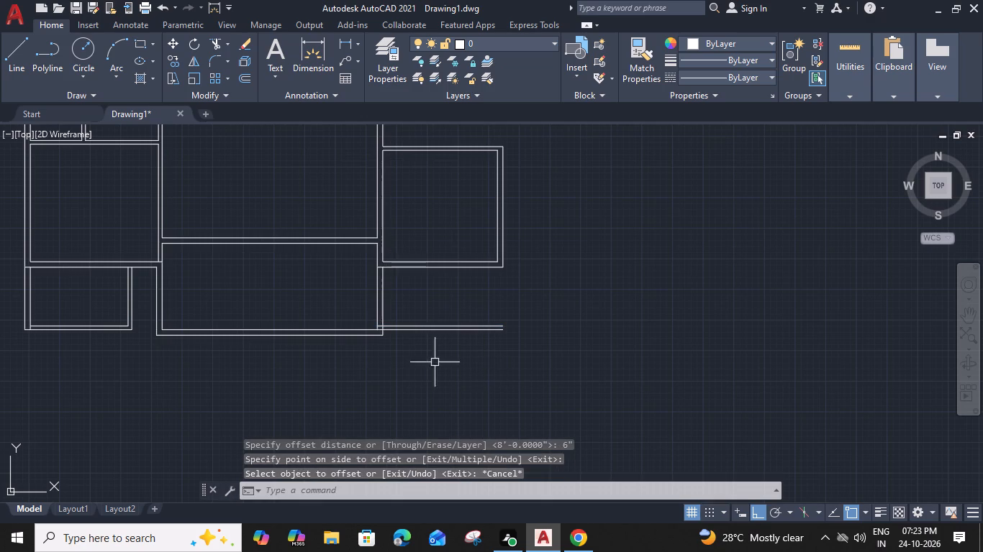
Measure the gap between the small southwest room and the bottom middle room.
middle_click_drag(370, 341, 542, 345)
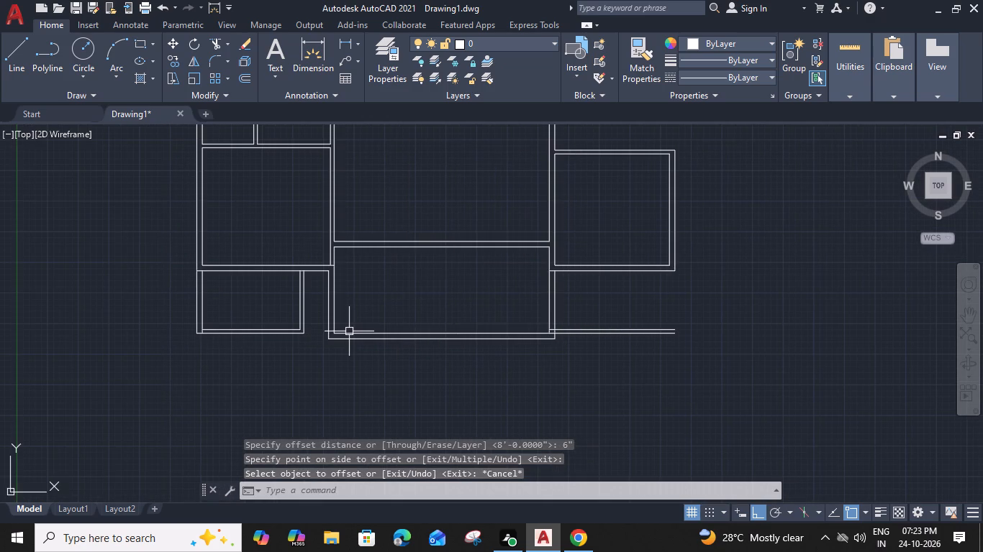
type("ME")
type("A")
key("space")
scroll(330, 312, "up", 1)
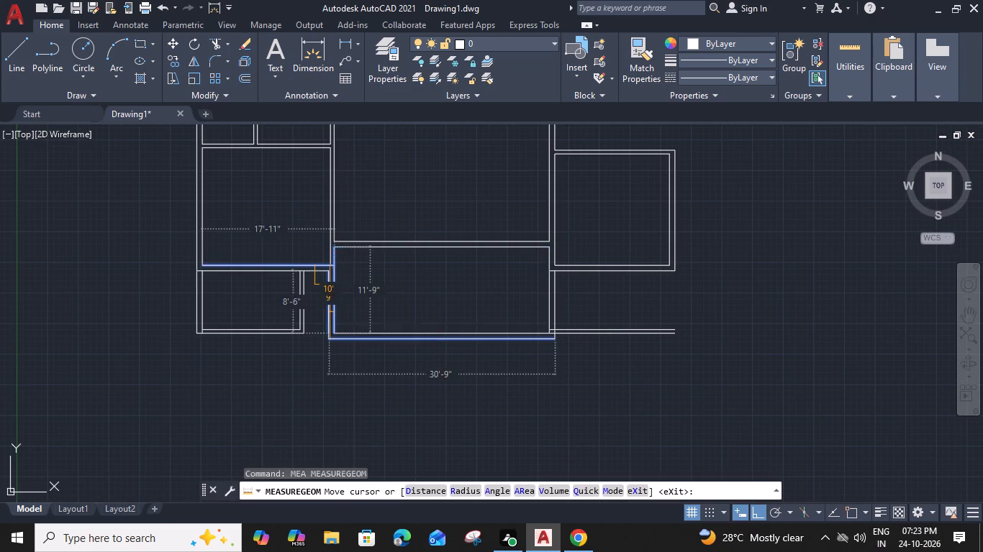
scroll(312, 294, "up", 4)
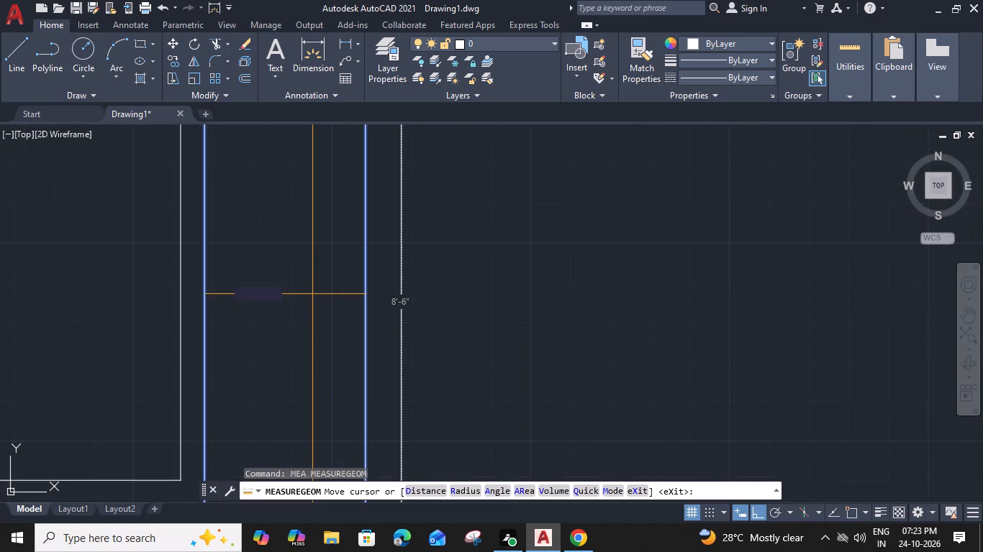
scroll(313, 295, "down", 1)
key("Escape")
Offset the outer east line of the bottom middle room 3'6" to the east.
scroll(311, 298, "down", 2)
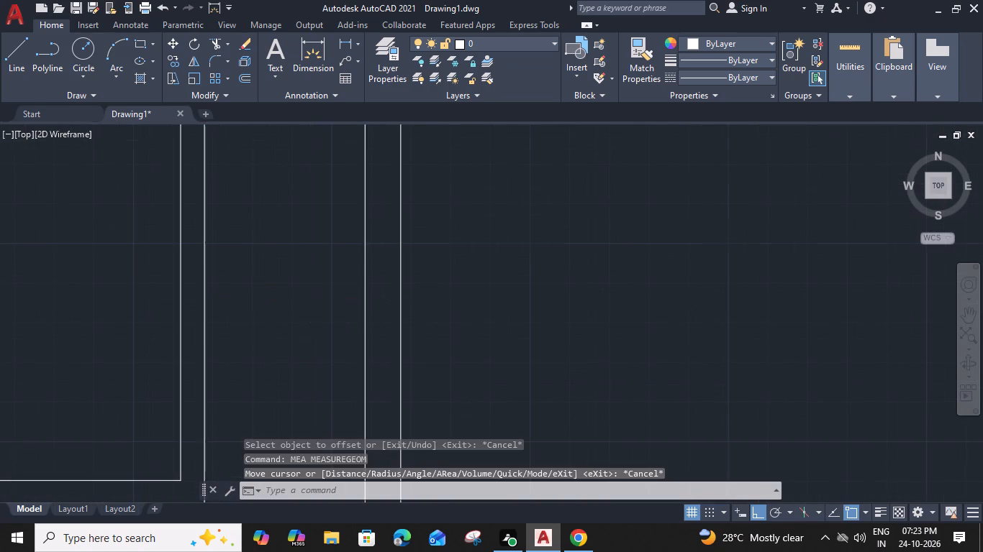
scroll(311, 298, "down", 4)
scroll(459, 300, "up", 2)
left_click(450, 295)
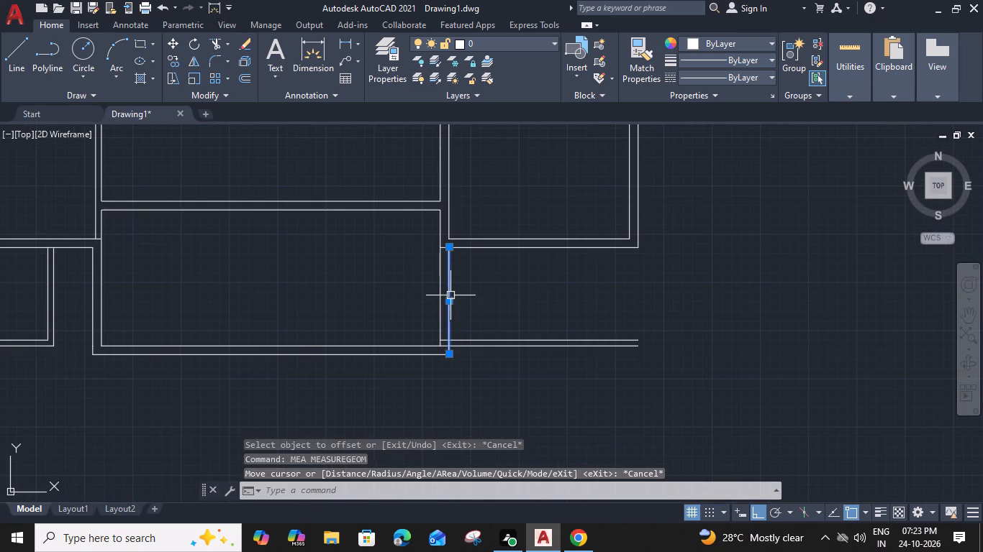
type("O")
key("space")
key("3")
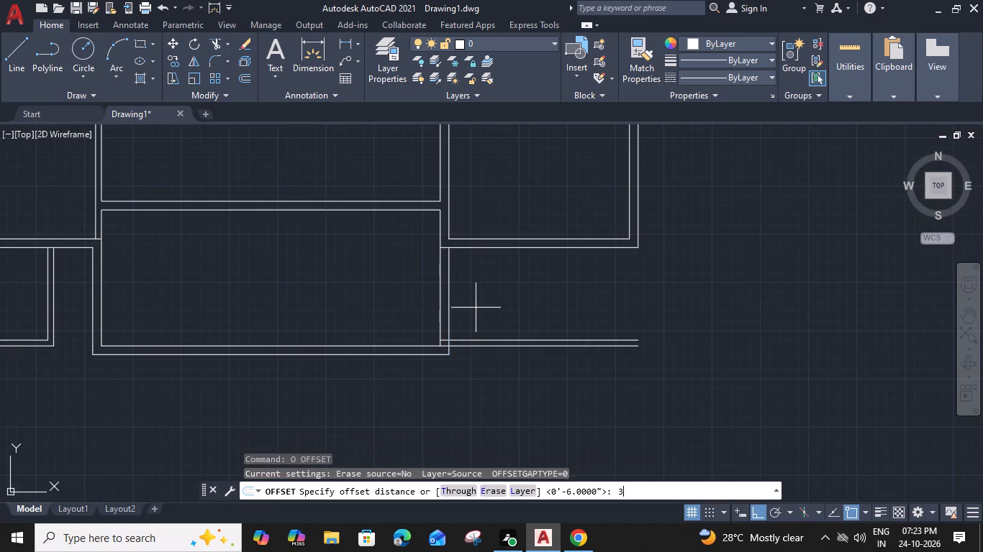
type("'6\"")
key("Return")
left_click(522, 319)
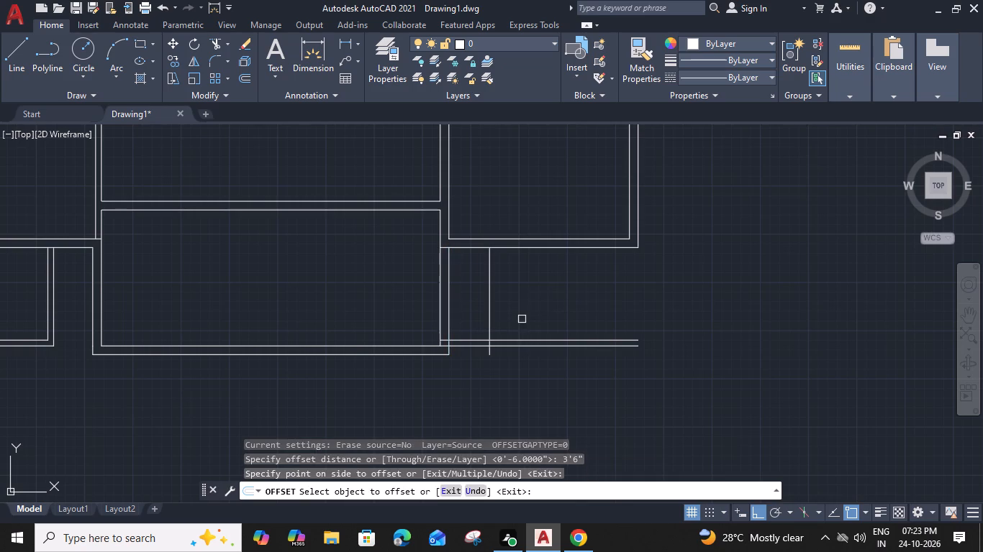
key("Escape")
Offset the new vertical line below the southeast room 6" to the east to form a wall.
left_click(492, 300)
key("o")
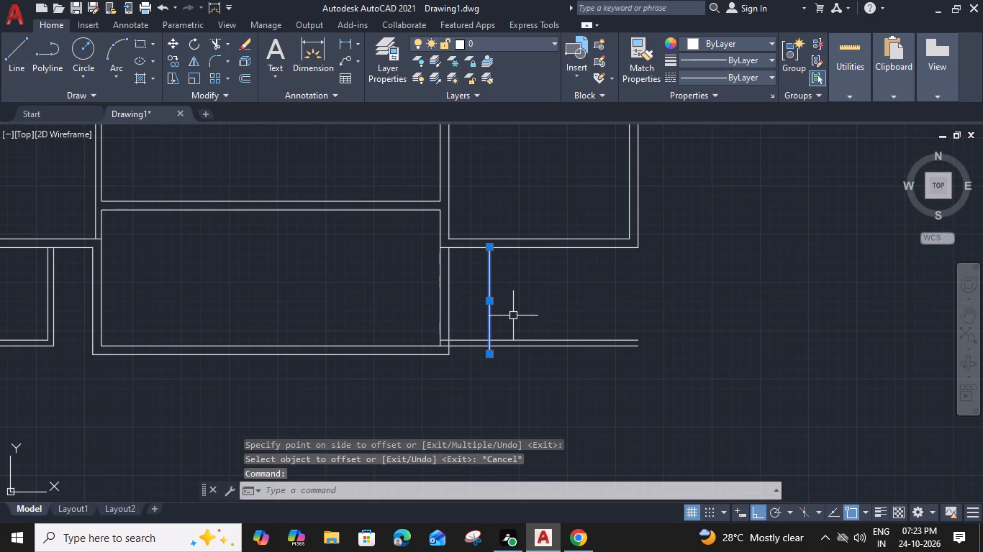
key("space")
type("6\"")
key("Return")
left_click(543, 320)
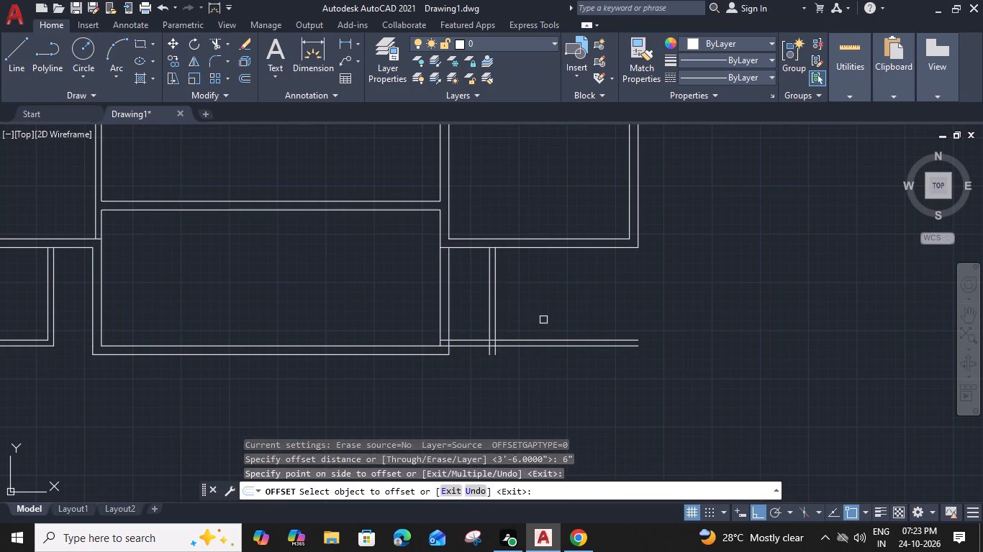
key("Escape")
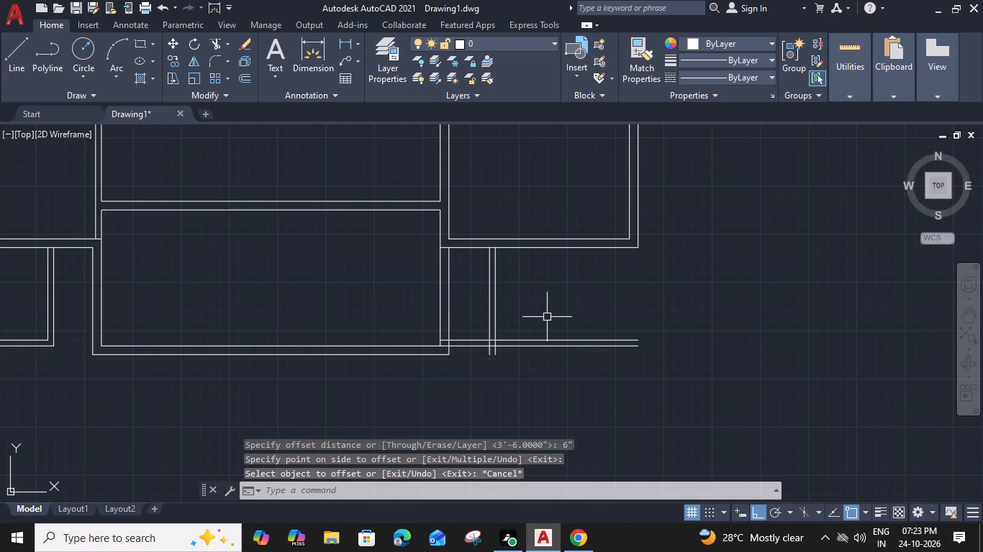
Trim the new bottom wall's two lines across the gap and remove their stubs inside the bottom middle room's east wall.
type("TR")
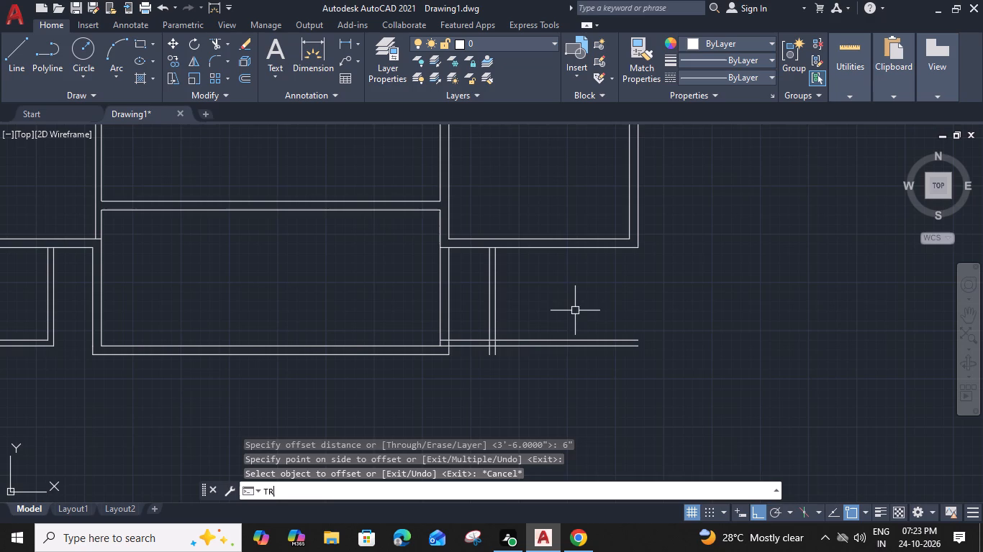
key("space")
left_click(479, 341)
left_click(476, 349)
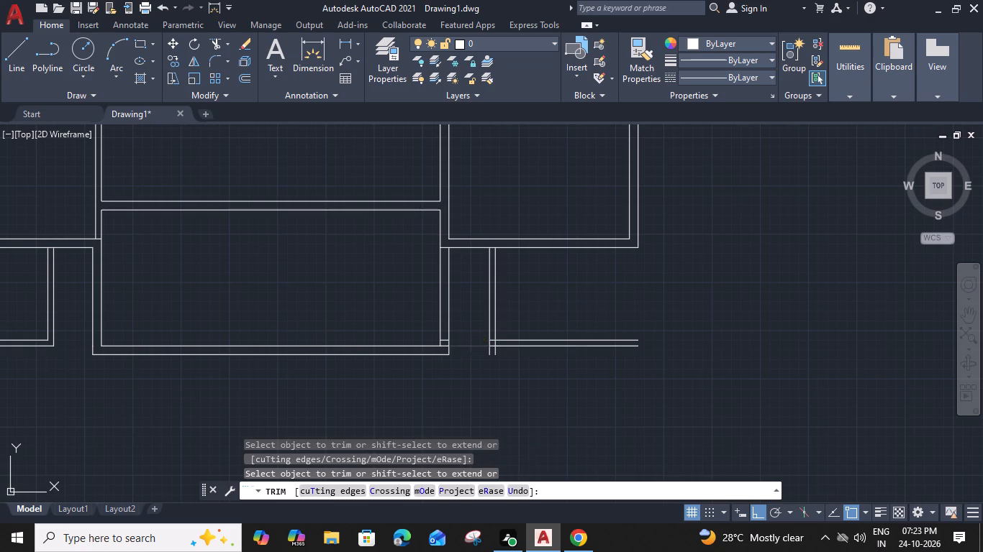
scroll(448, 344, "up", 3)
left_click(438, 332)
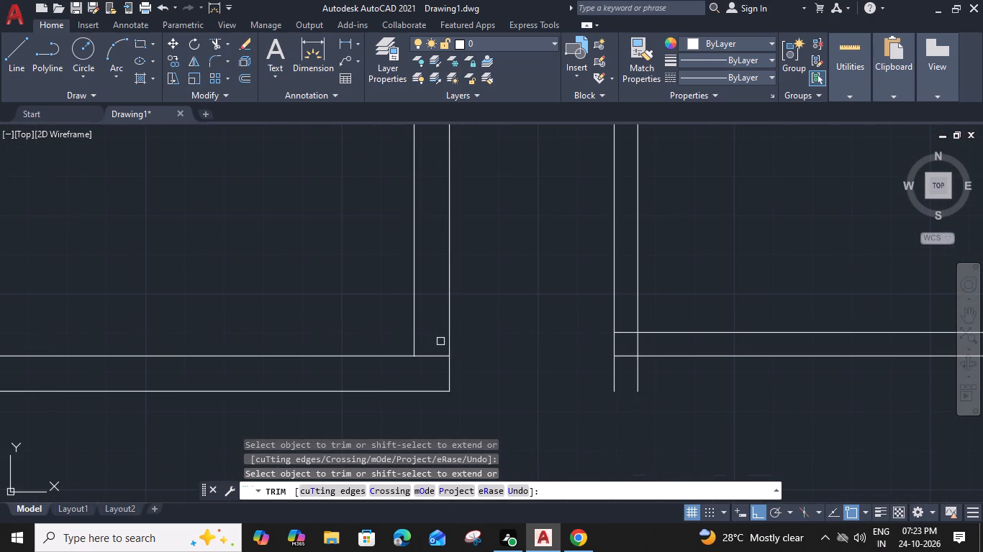
left_click(440, 356)
scroll(440, 356, "down", 3)
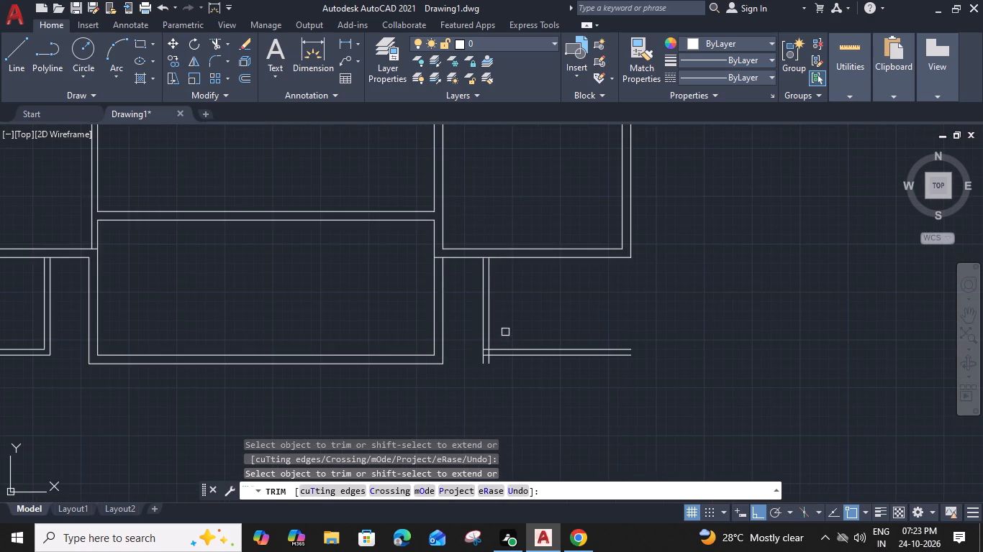
Trim the crossing stubs and downward overhangs at the lower west corner of the new small southeast room.
middle_click_drag(522, 337, 464, 334)
scroll(430, 352, "up", 2)
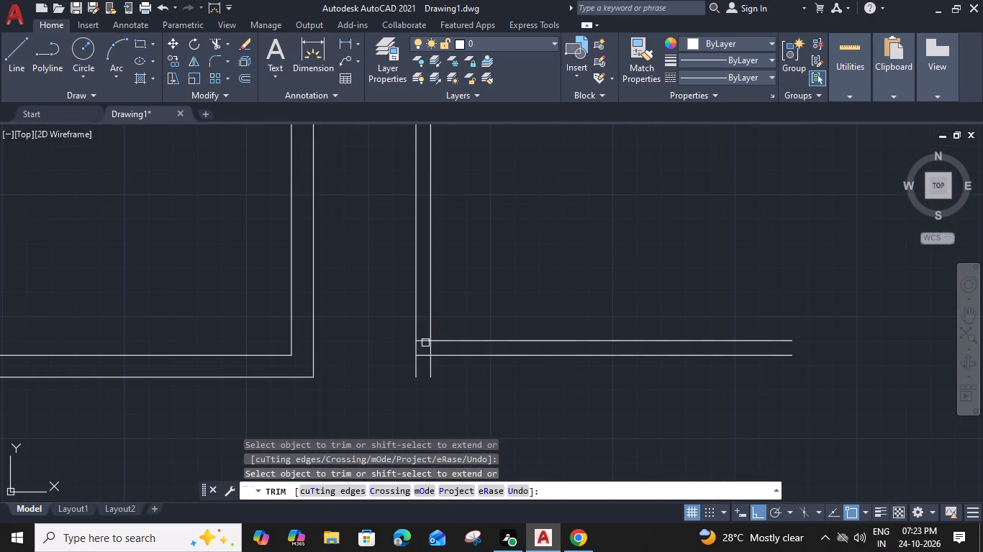
left_click(422, 341)
left_click(430, 347)
left_click(416, 365)
left_click(429, 365)
scroll(430, 365, "down", 3)
key("Escape")
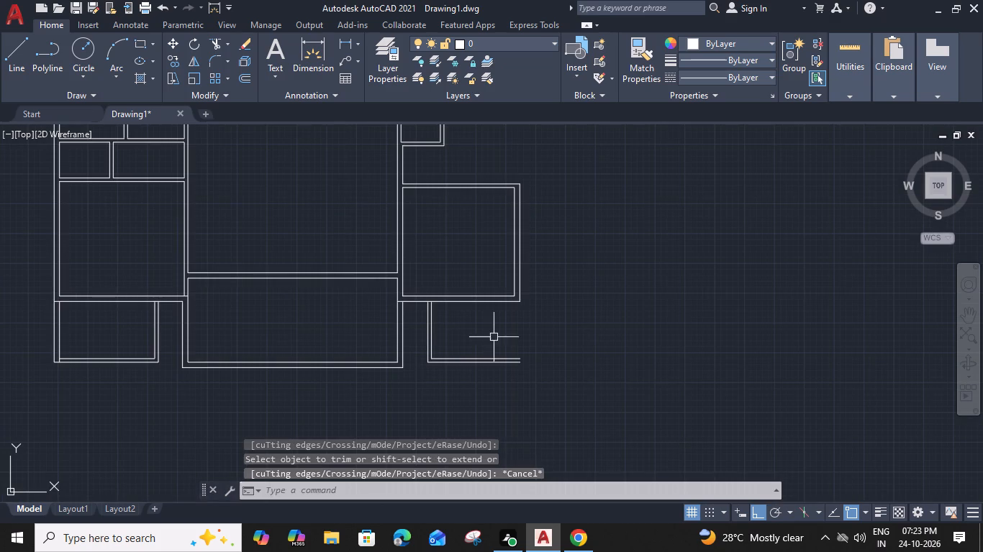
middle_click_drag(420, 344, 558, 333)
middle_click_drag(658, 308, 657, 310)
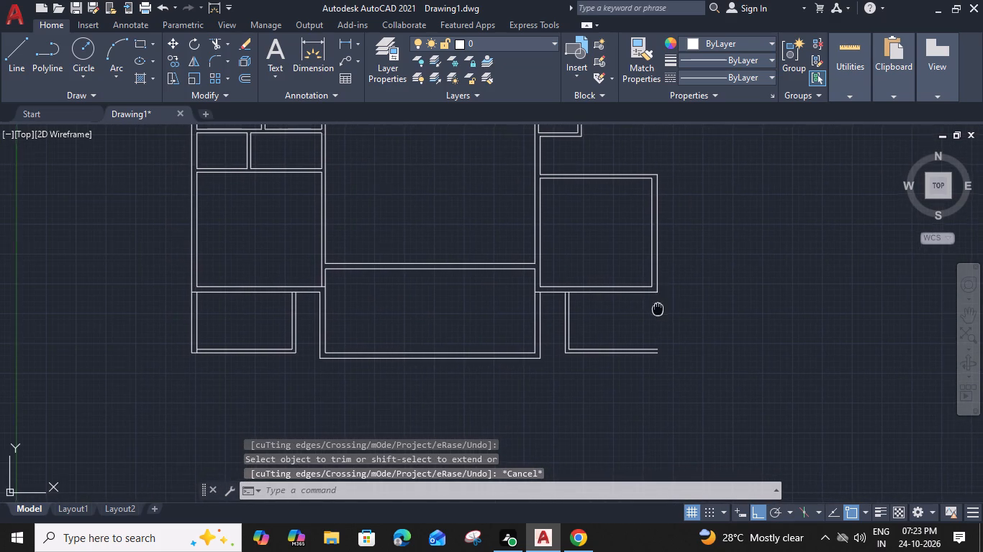
Trim away the small southwest room's two west wall lines and the short stub left at its lower west corner.
middle_click_drag(657, 310, 772, 295)
type("TR")
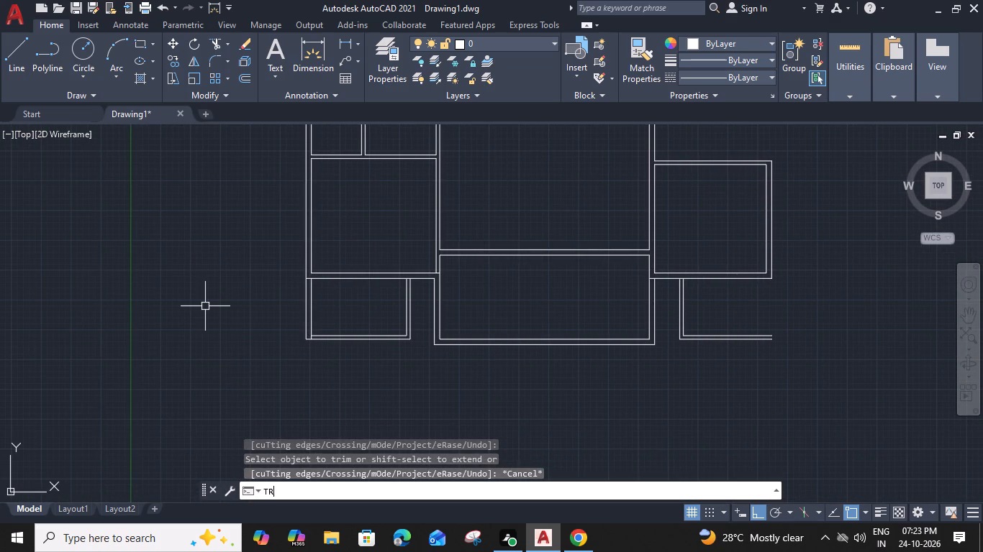
key("space")
left_click_drag(330, 303, 319, 305)
left_click(270, 318)
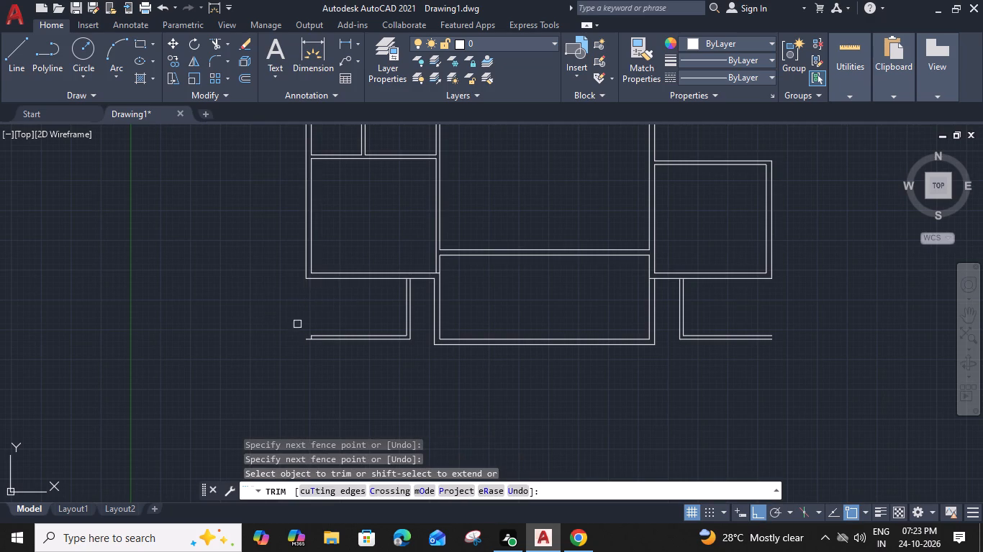
scroll(297, 327, "up", 4)
left_click(349, 374)
scroll(349, 372, "down", 3)
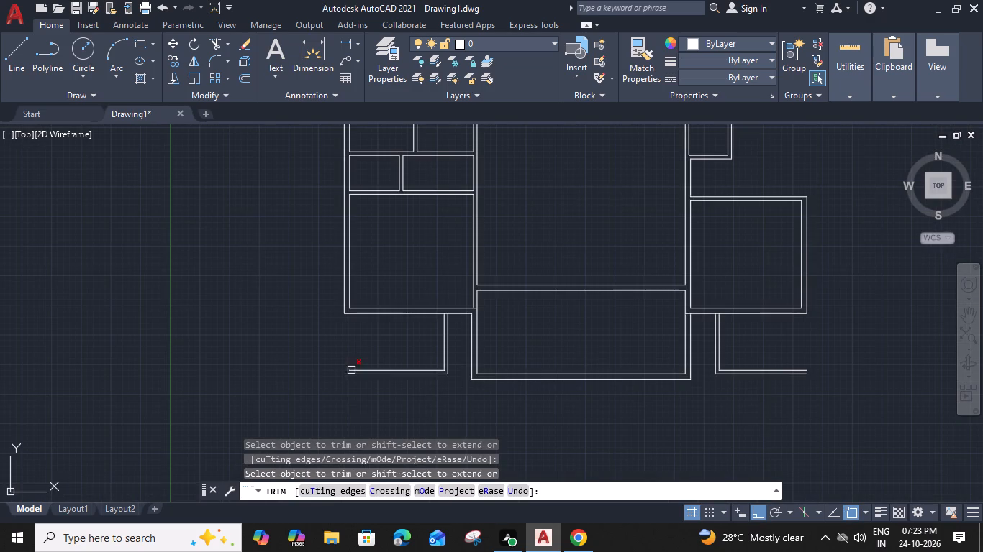
key("Escape")
Draw a short horizontal line eastward from the outer east wall, level with the inner bottom line of the wide, shallow east-side room.
middle_click_drag(721, 344, 490, 420)
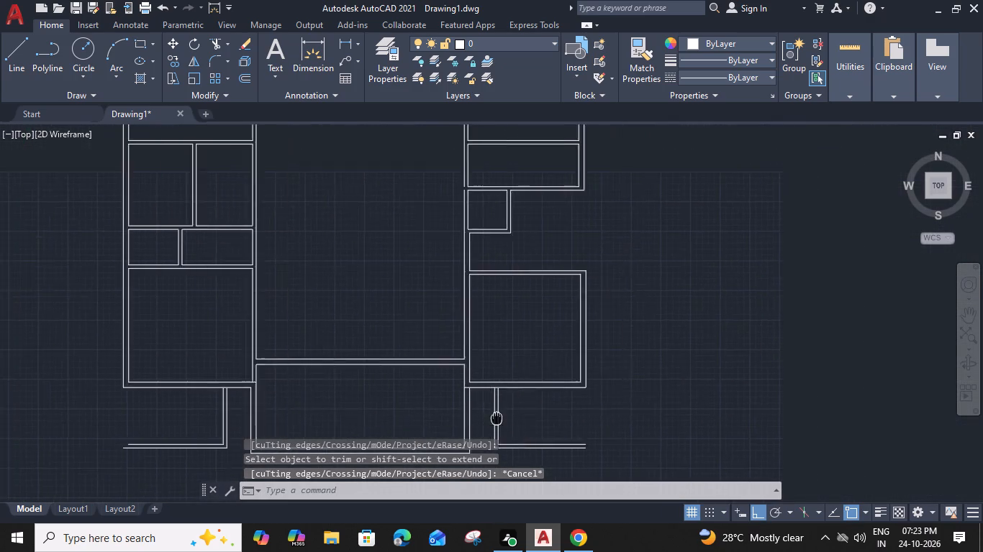
middle_click_drag(490, 420, 423, 429)
scroll(553, 286, "down", 2)
middle_click_drag(543, 285, 459, 283)
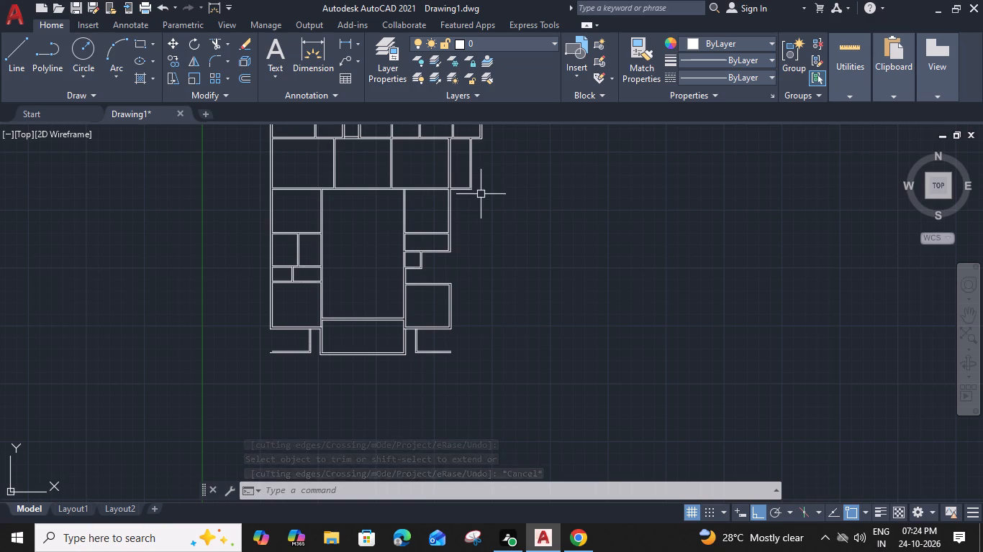
scroll(466, 207, "up", 2)
middle_click_drag(465, 207, 417, 232)
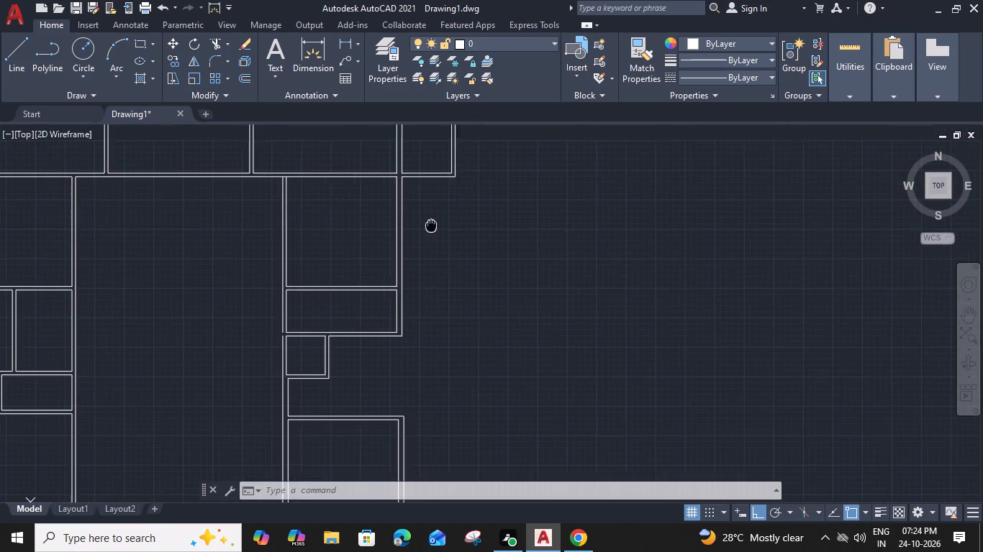
middle_click_drag(417, 232, 400, 241)
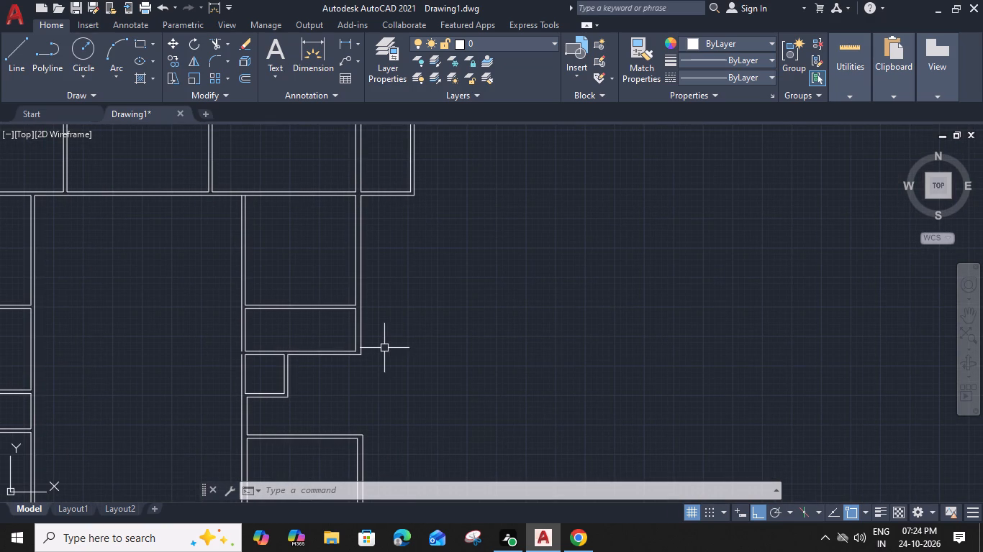
scroll(368, 357, "up", 2)
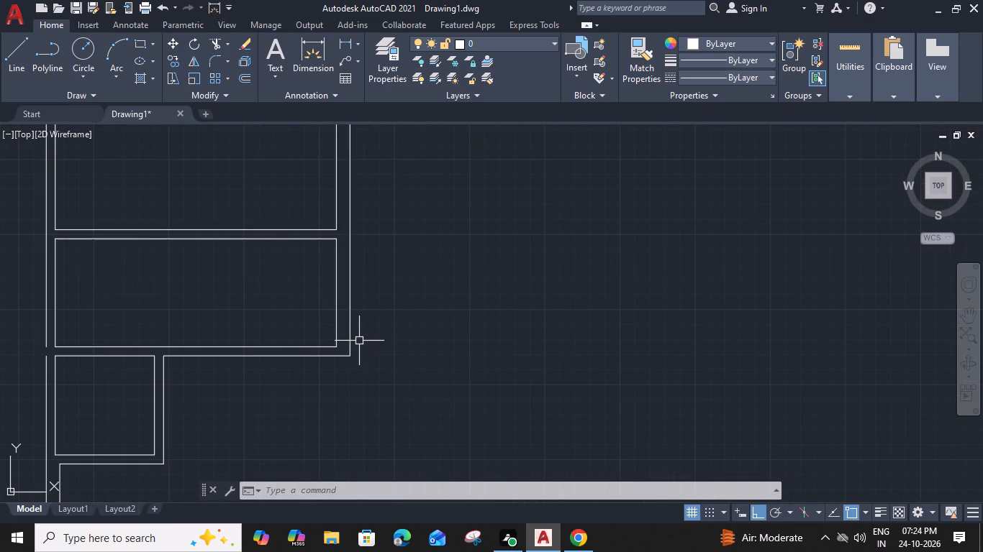
type("L")
key("space")
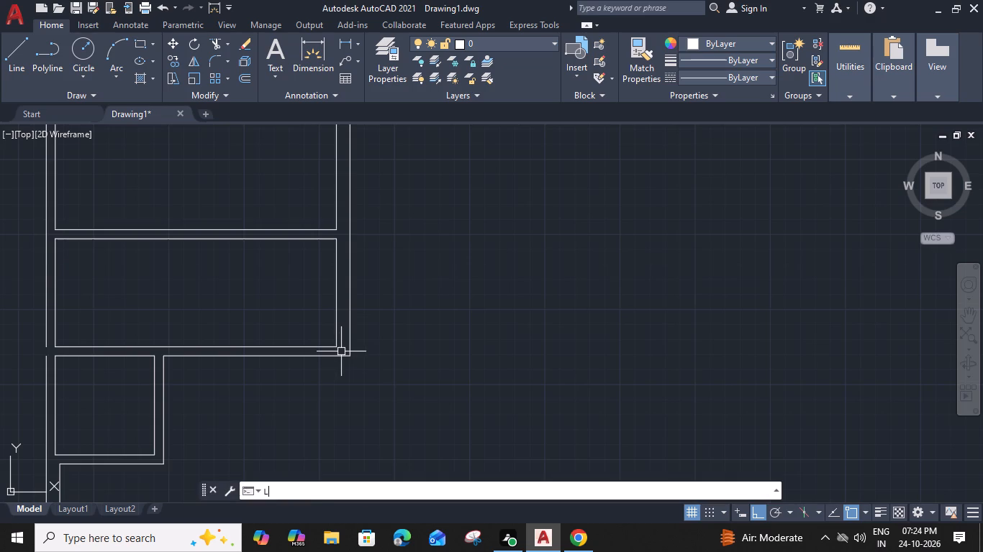
left_click(350, 346)
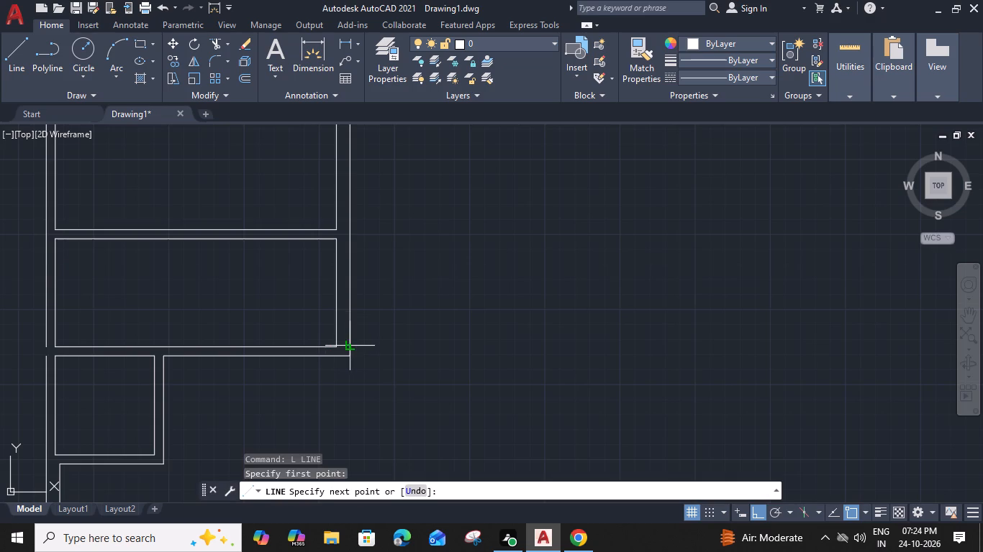
left_click(446, 346)
key("Escape")
Offset the short horizontal line 1' to the north and delete the original line.
left_click(414, 345)
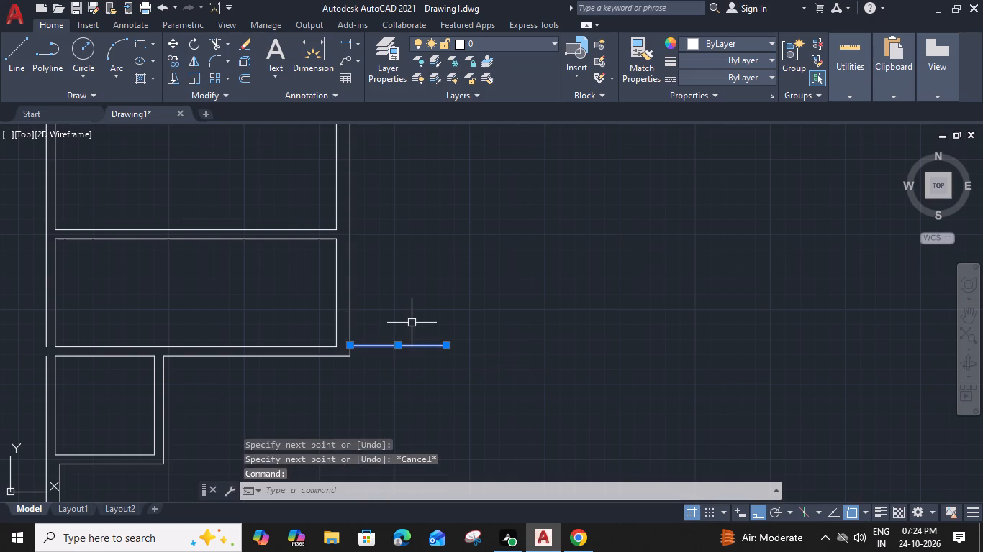
key("o")
key("space")
type("1'")
key("space")
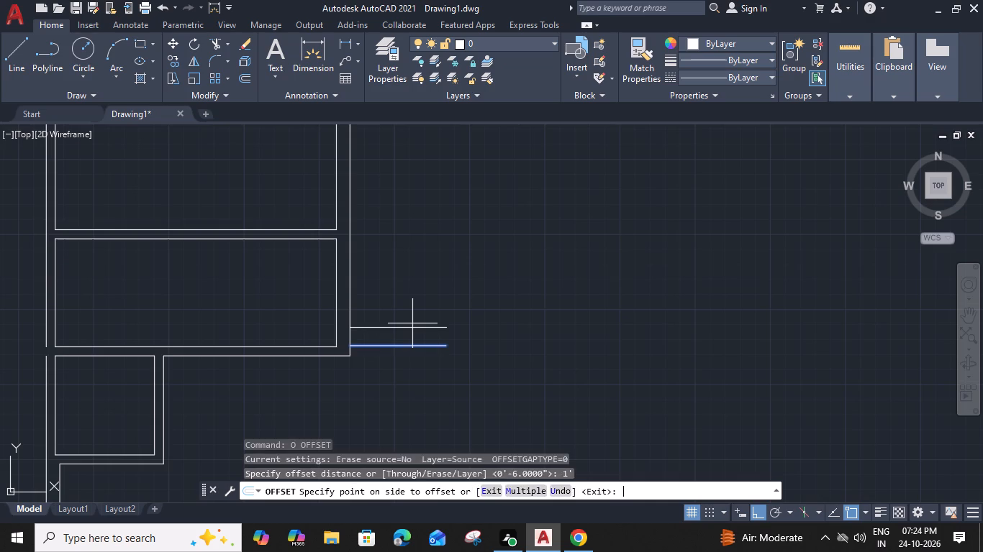
left_click(409, 303)
key("Escape")
left_click(427, 348)
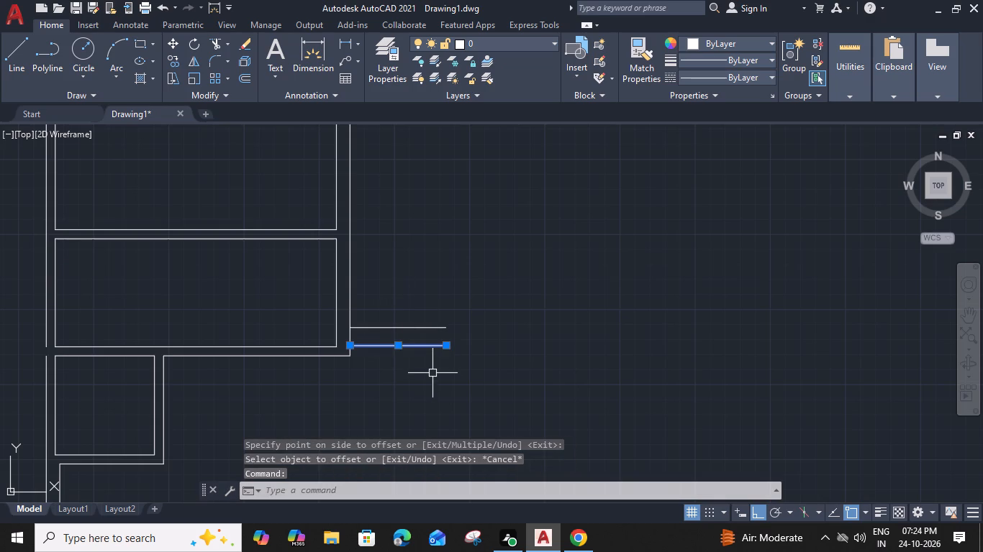
key("Delete")
Offset the remaining short horizontal line 6" to the north to form a wall.
left_click(404, 328)
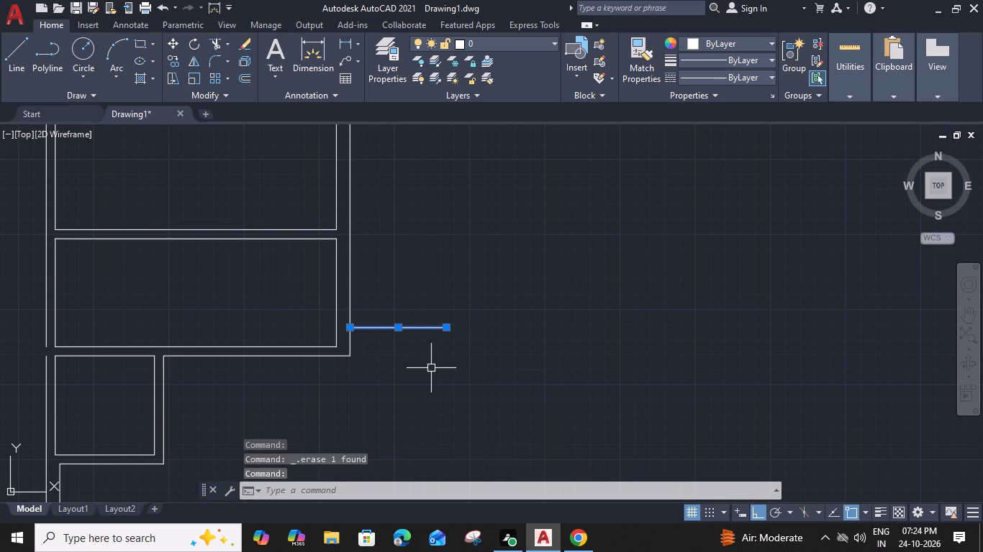
key("o")
key("space")
key("5")
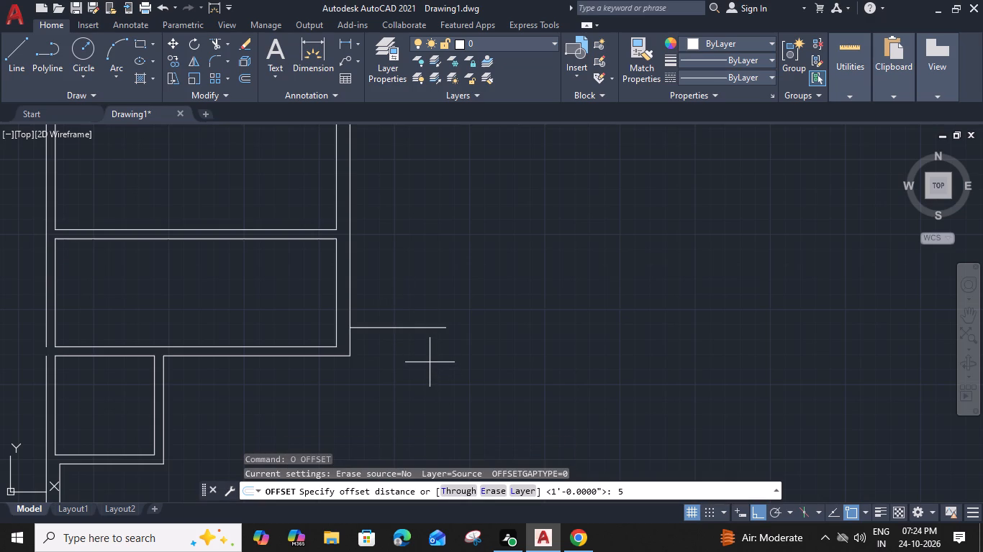
key("BackSpace")
type("6\"")
key("Return")
left_click(409, 289)
key("Escape")
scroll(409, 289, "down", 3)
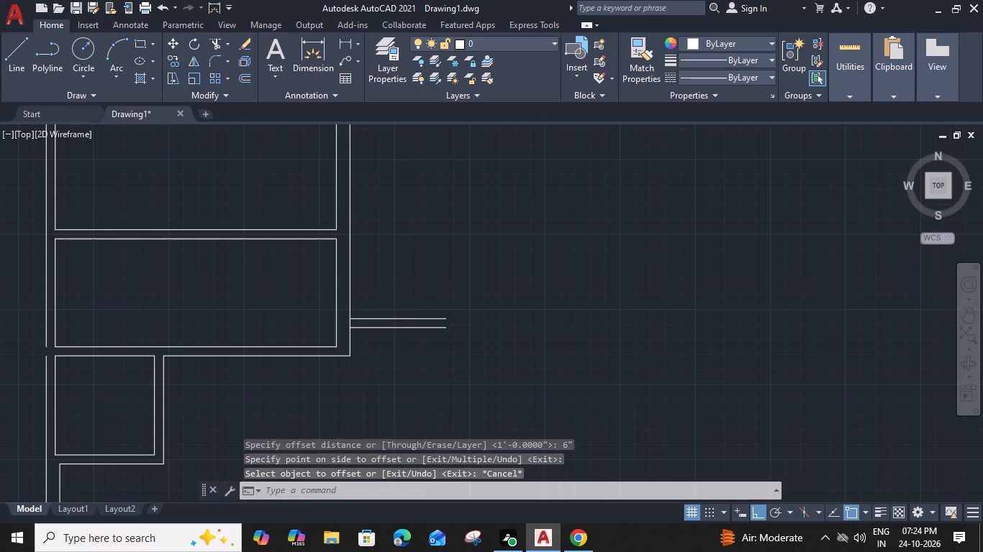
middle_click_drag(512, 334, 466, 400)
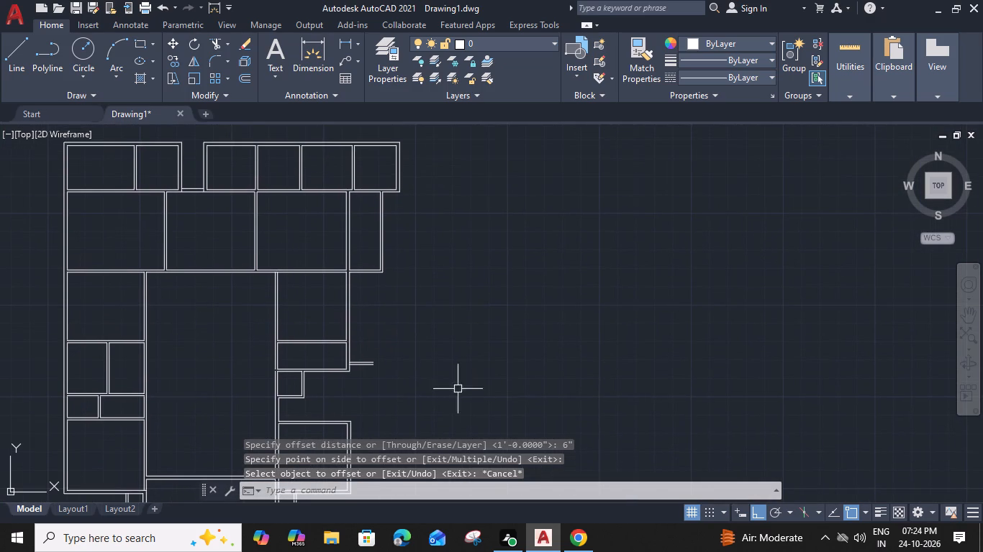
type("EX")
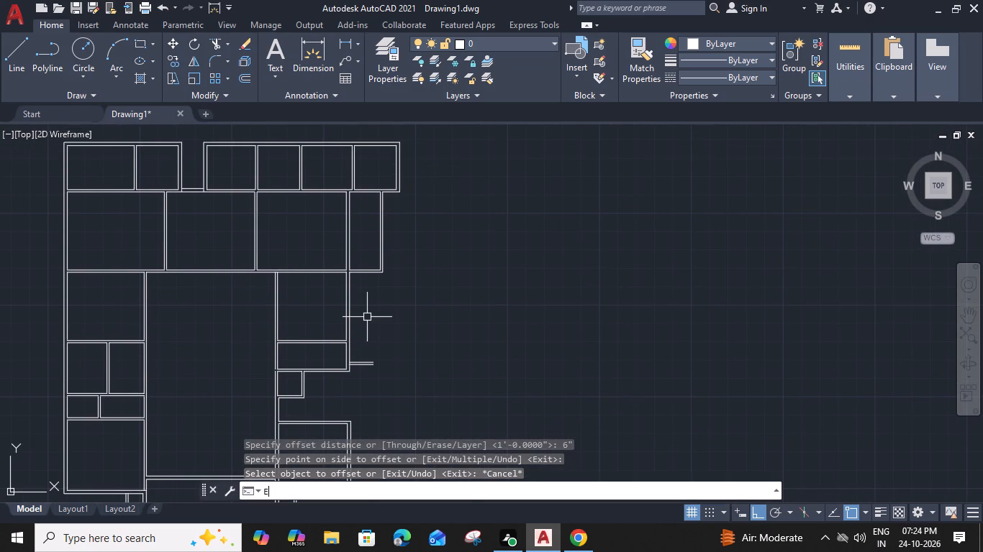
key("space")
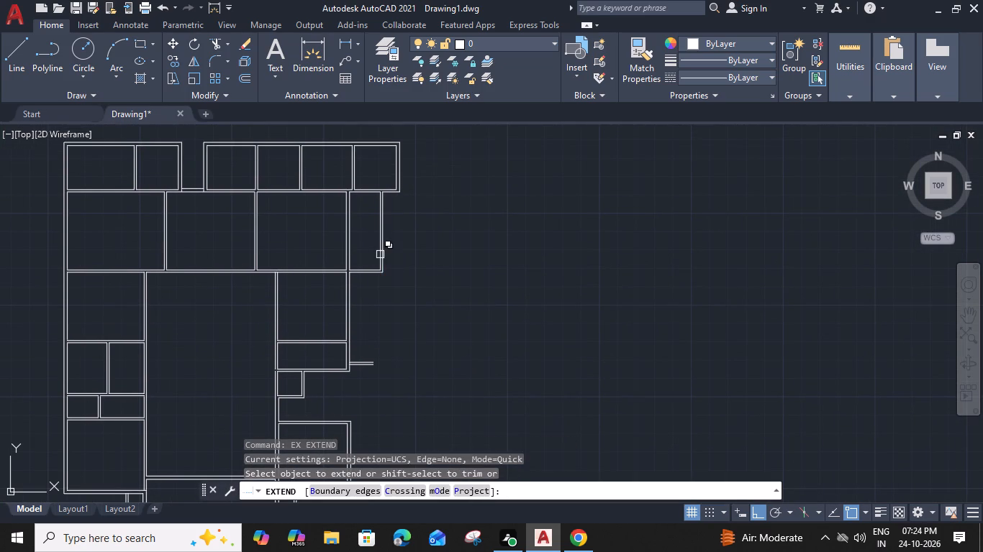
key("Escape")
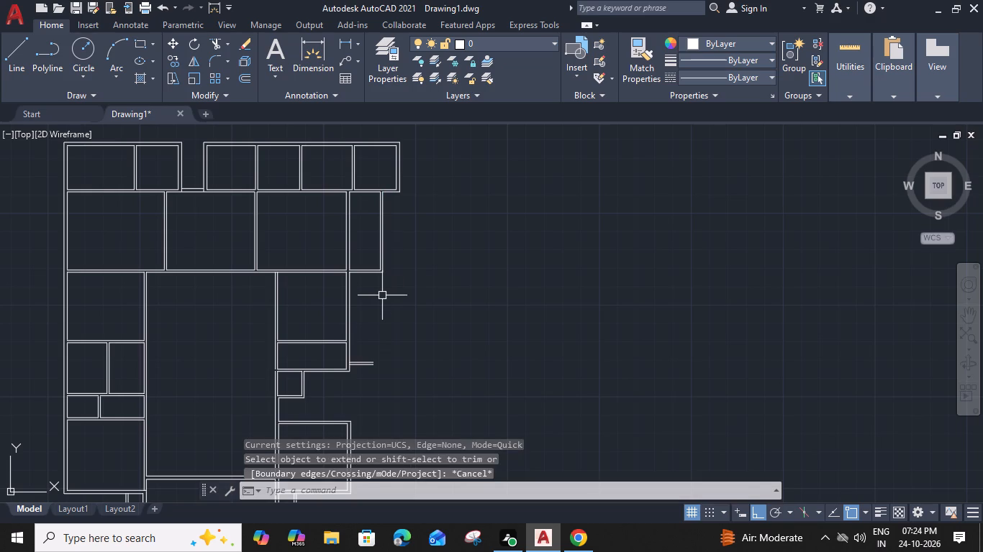
Fillet the two short wall lines with the inner and outer east wall lines of the narrow room above to form square corners.
type("F")
key("space")
scroll(373, 355, "up", 2)
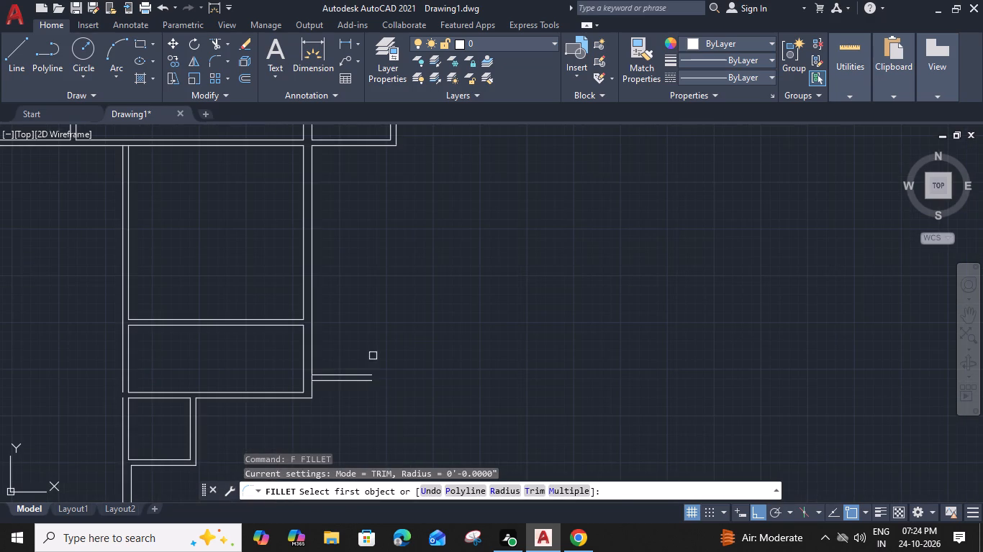
left_click(363, 374)
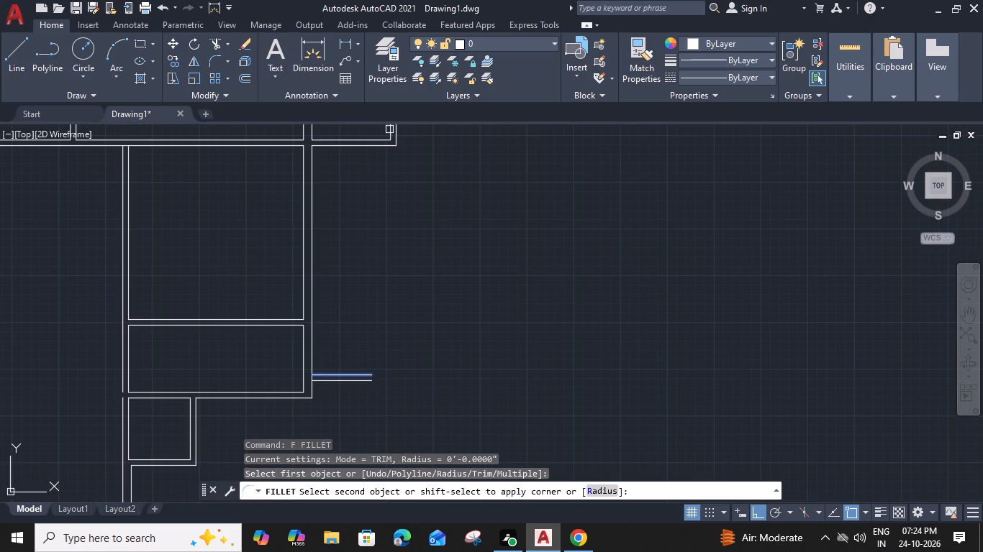
left_click(389, 129)
key("f")
key("space")
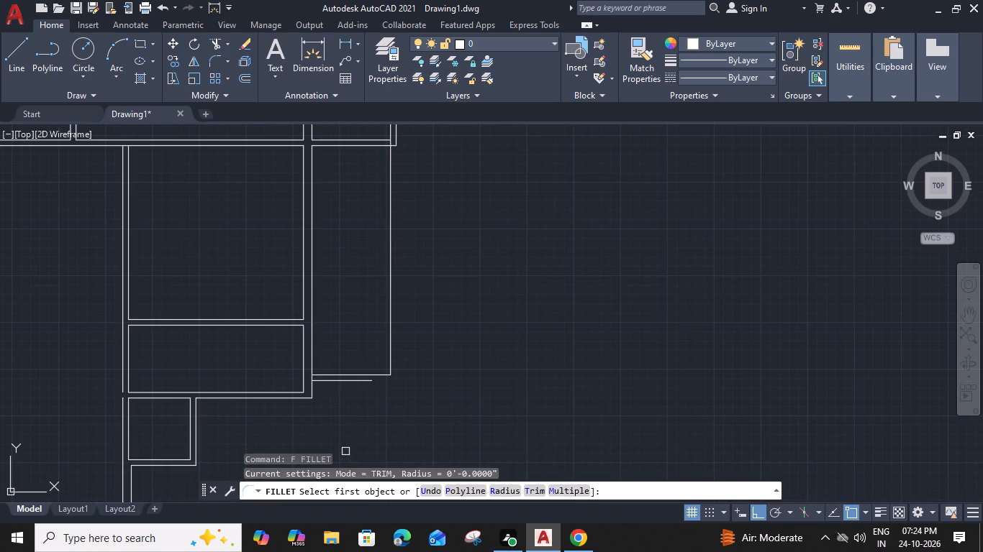
left_click(366, 380)
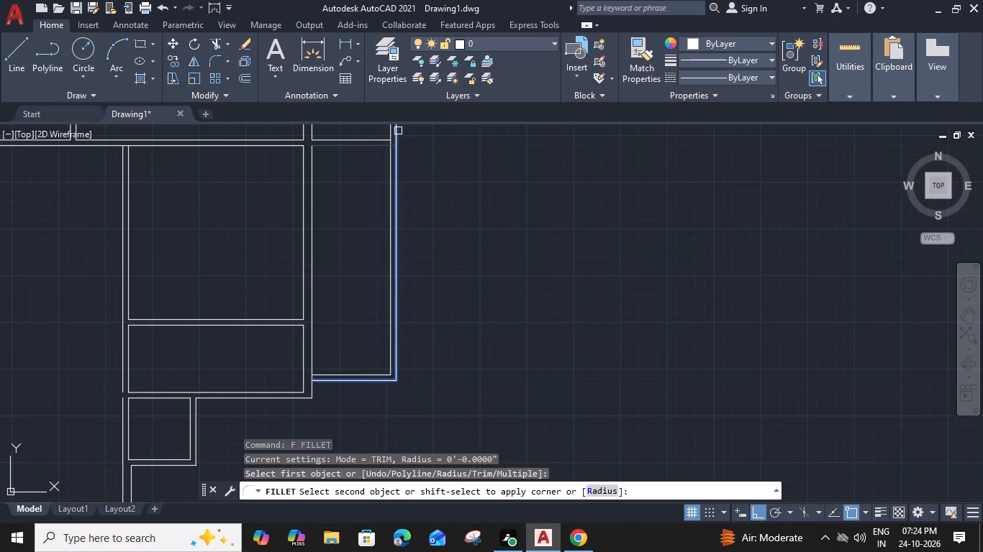
left_click(398, 131)
key("Escape")
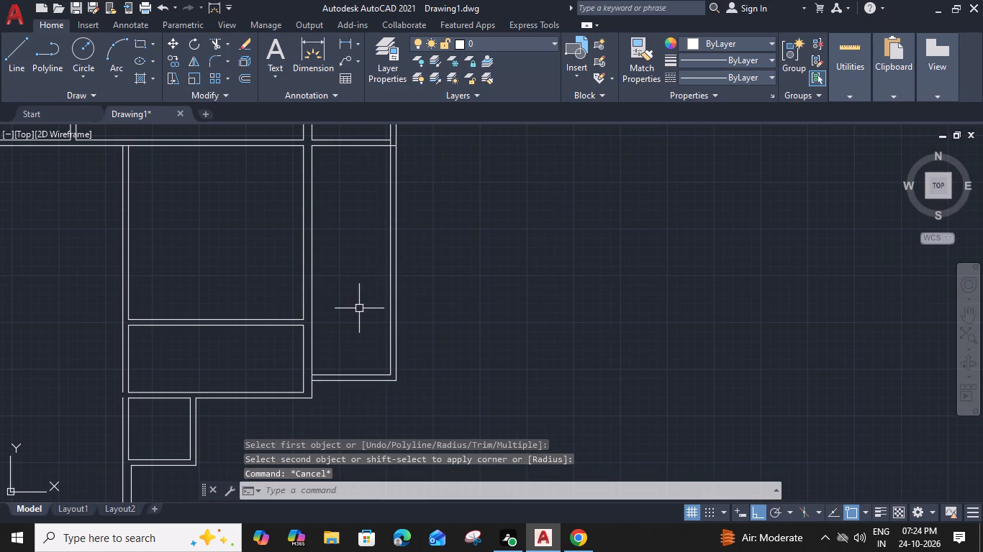
Trim away the two lines of the old bottom wall that cross the lengthened narrow east room.
middle_click_drag(358, 303, 349, 423)
type("TR")
key("space")
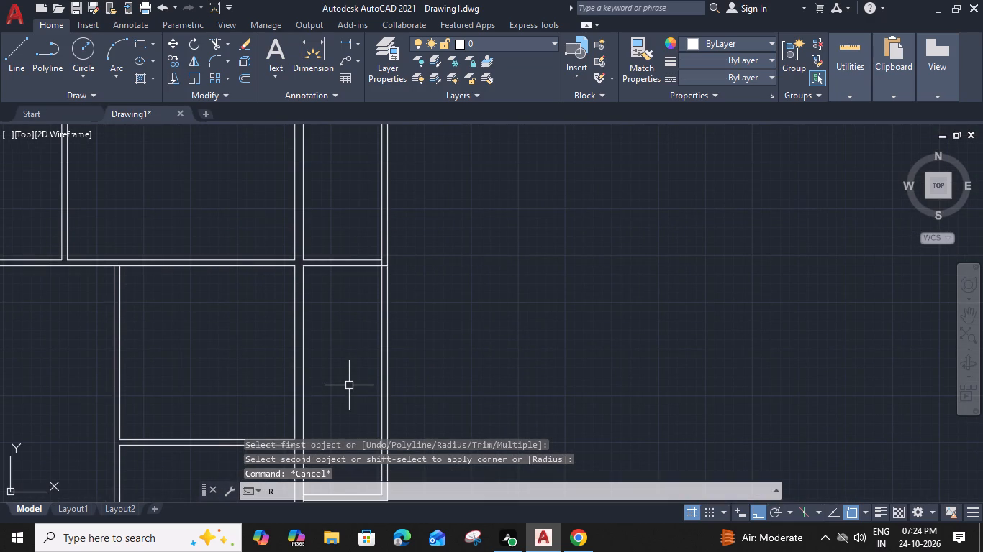
left_click(344, 242)
left_click(343, 308)
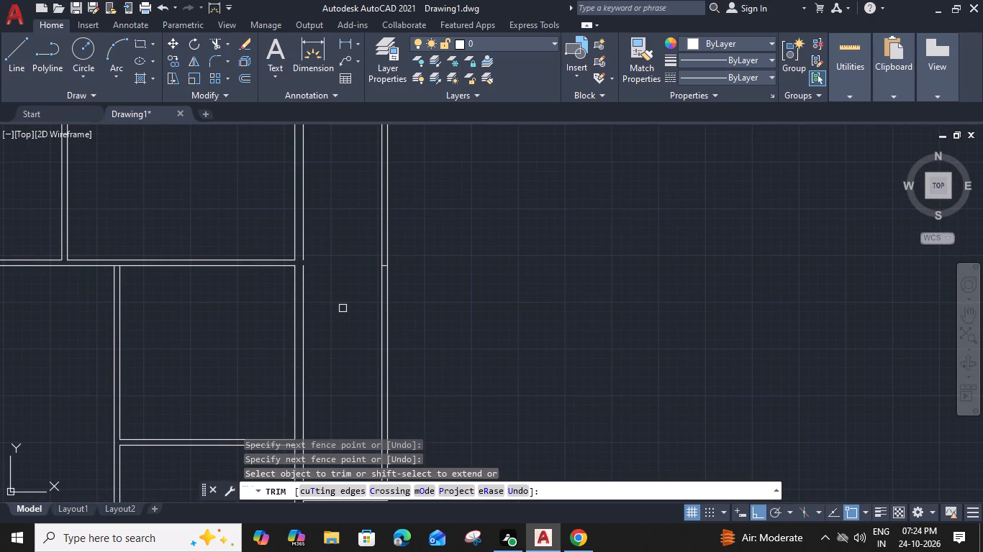
Extend the narrow east room's west wall line across the gap left at the old bottom wall.
scroll(307, 249, "down", 2)
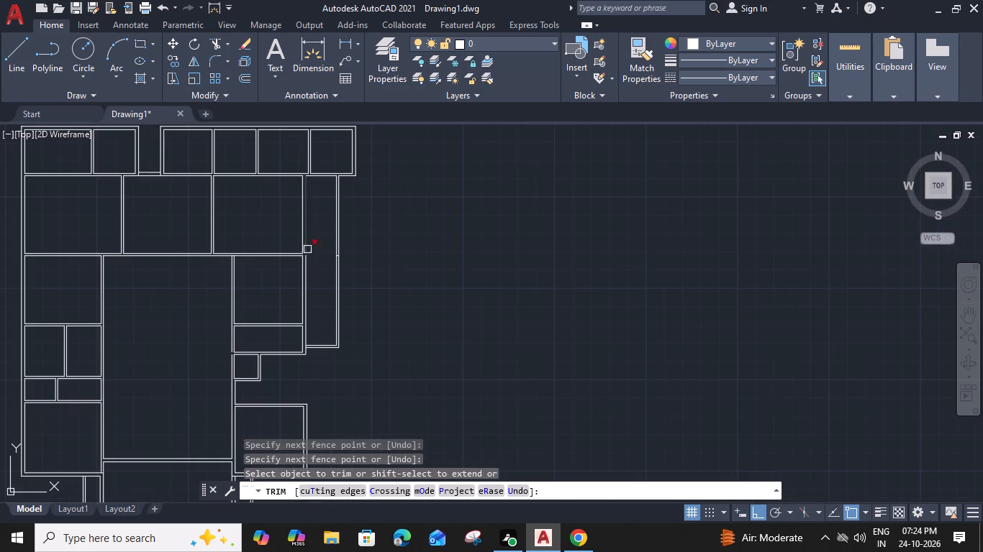
left_click(307, 238)
left_click(307, 272, "shift")
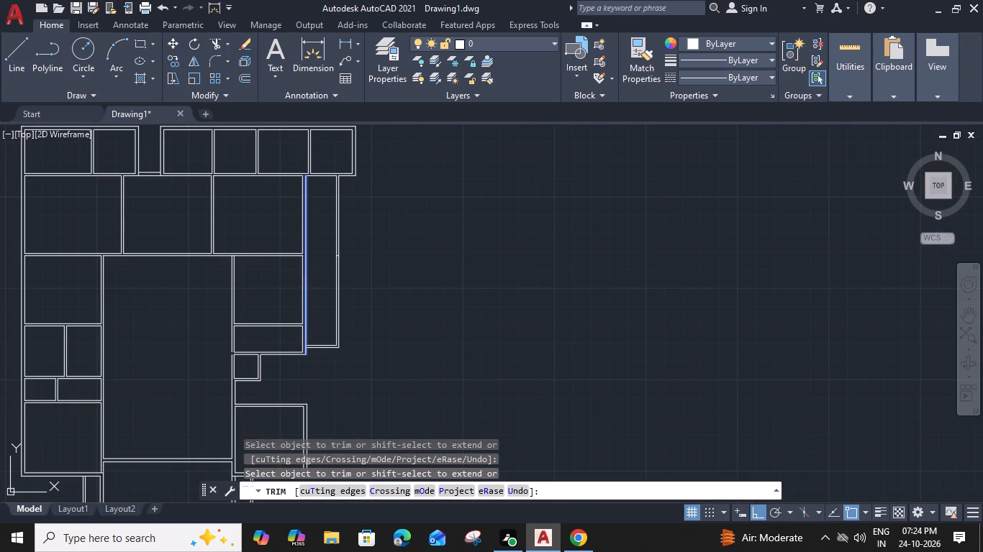
Trim the leftover stub between the two lines of the narrow room's east wall.
scroll(344, 262, "up", 6)
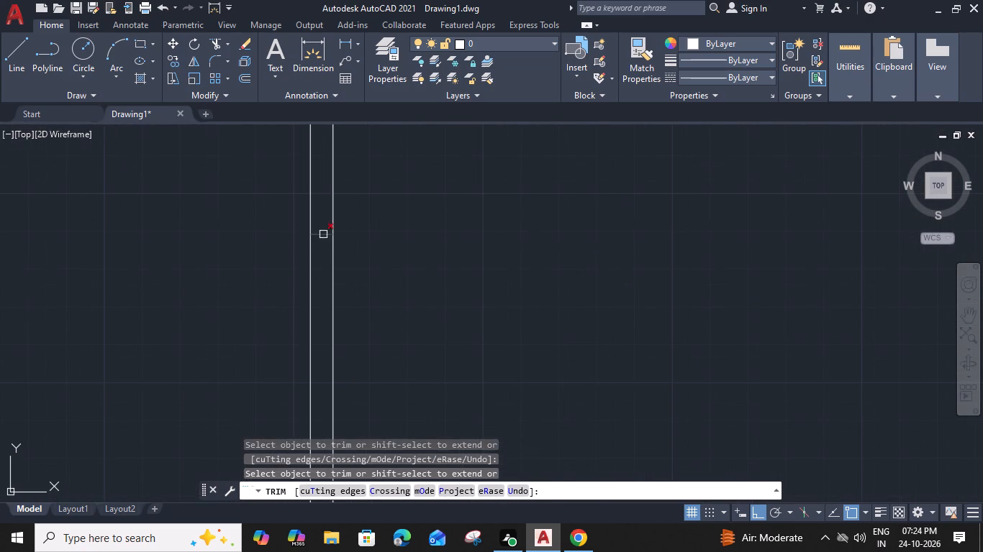
left_click(323, 234)
scroll(323, 236, "down", 3)
scroll(364, 288, "down", 4)
middle_click_drag(396, 349, 399, 248)
key("Escape")
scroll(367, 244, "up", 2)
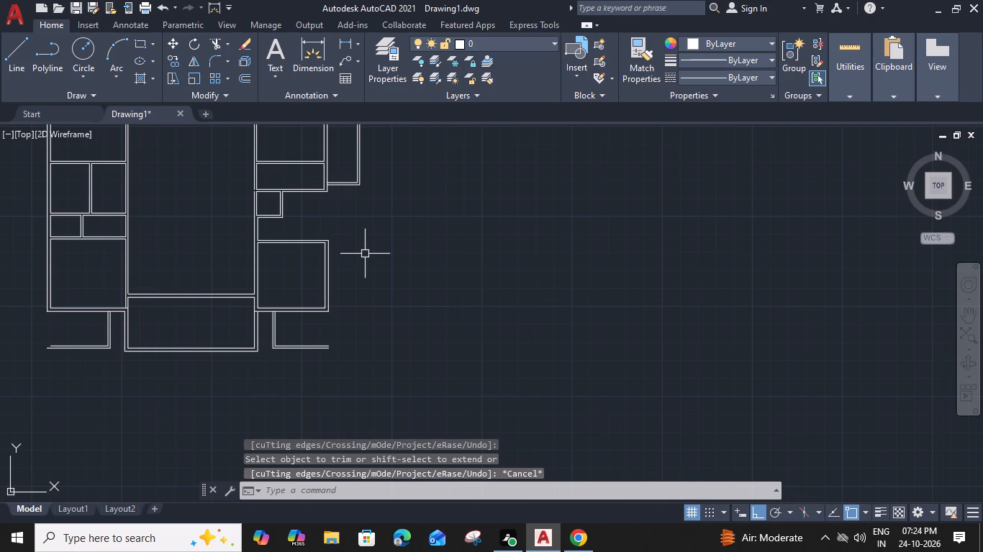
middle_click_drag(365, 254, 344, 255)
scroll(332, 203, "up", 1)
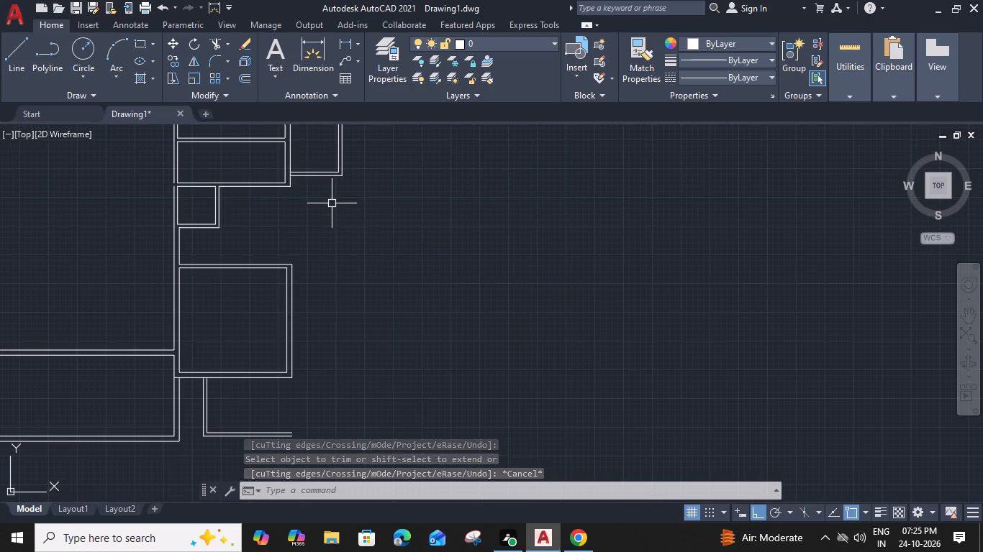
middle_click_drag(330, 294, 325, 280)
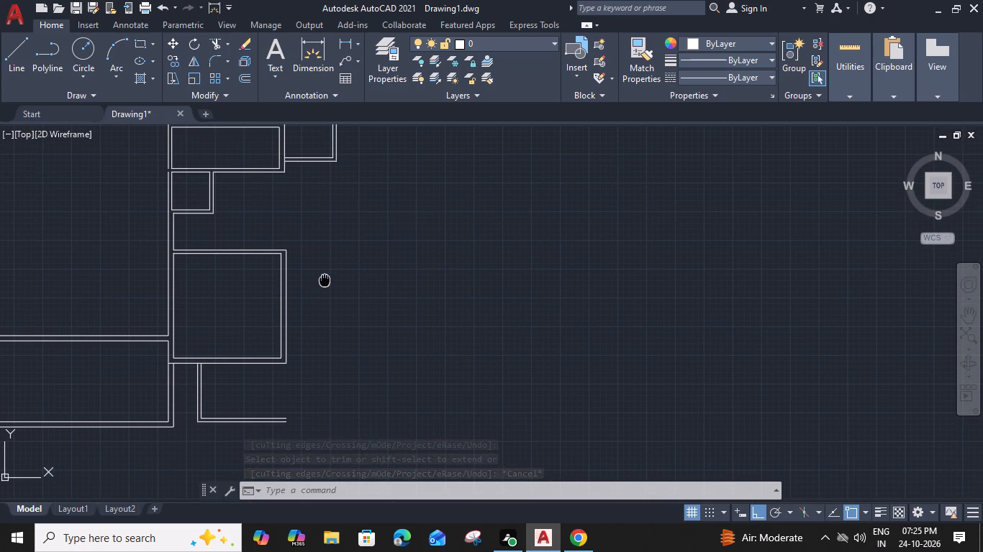
Fillet both bottom wall lines of the southernmost small room with the inner and outer east wall lines of the narrow east room.
middle_click_drag(317, 198, 285, 231)
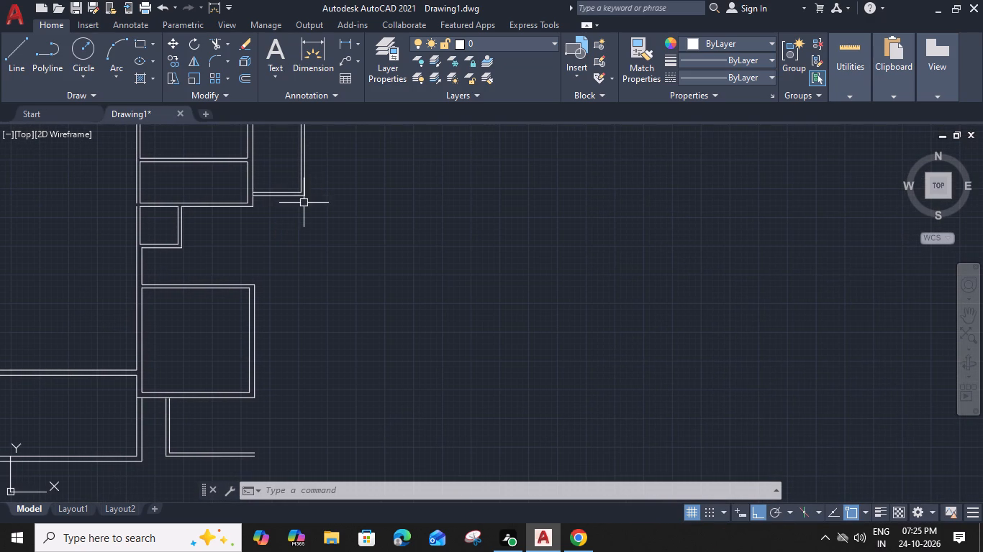
type("F")
key("space")
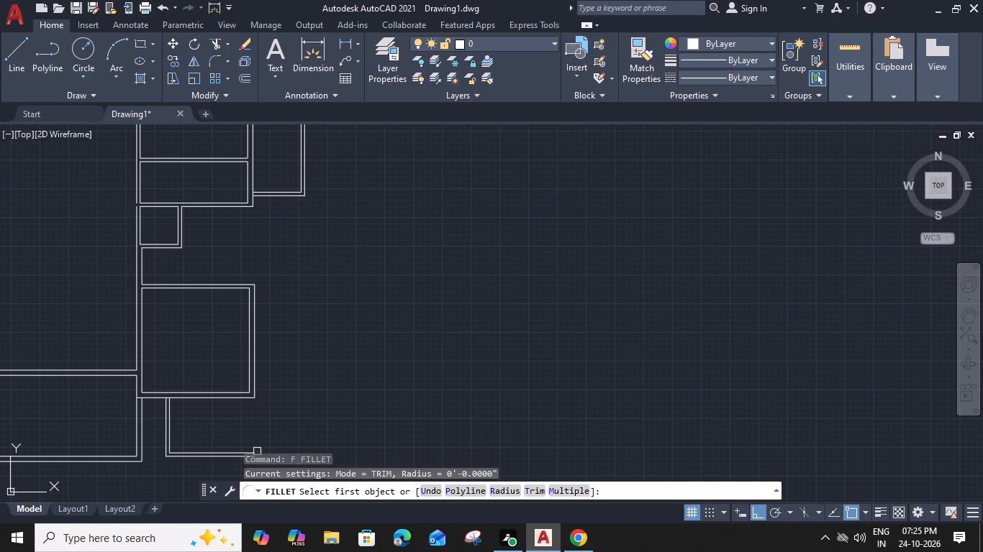
left_click(248, 451)
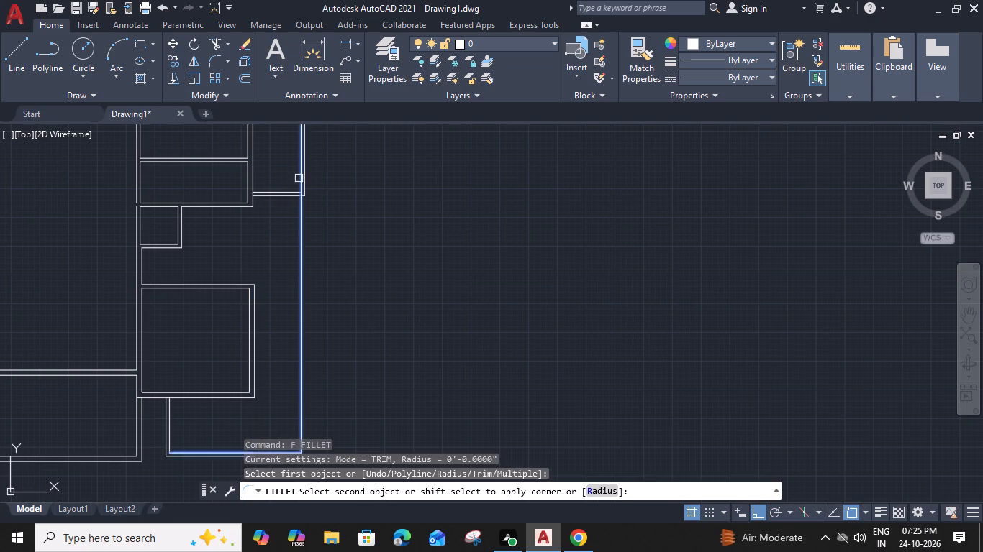
left_click(300, 180)
middle_click_drag(282, 344, 278, 271)
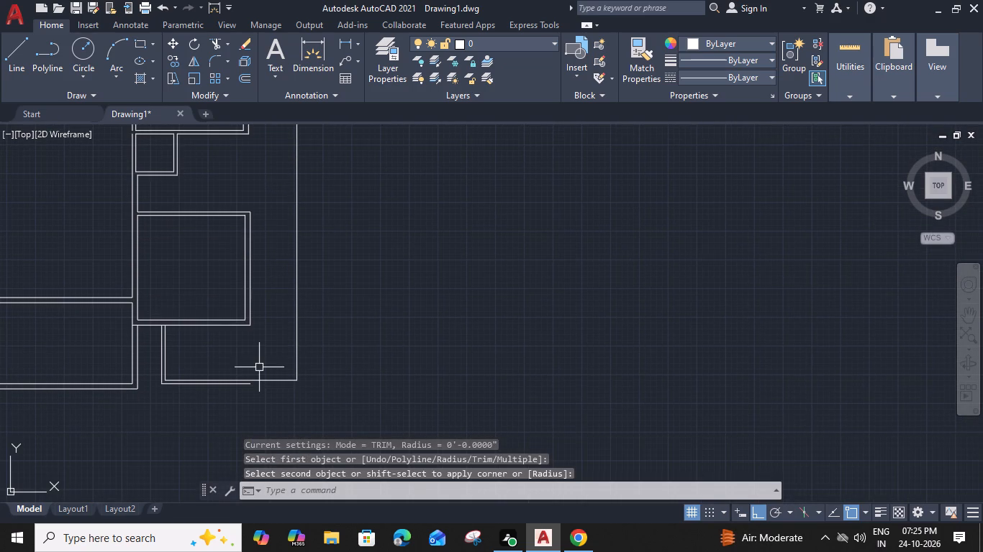
key("f")
key("space")
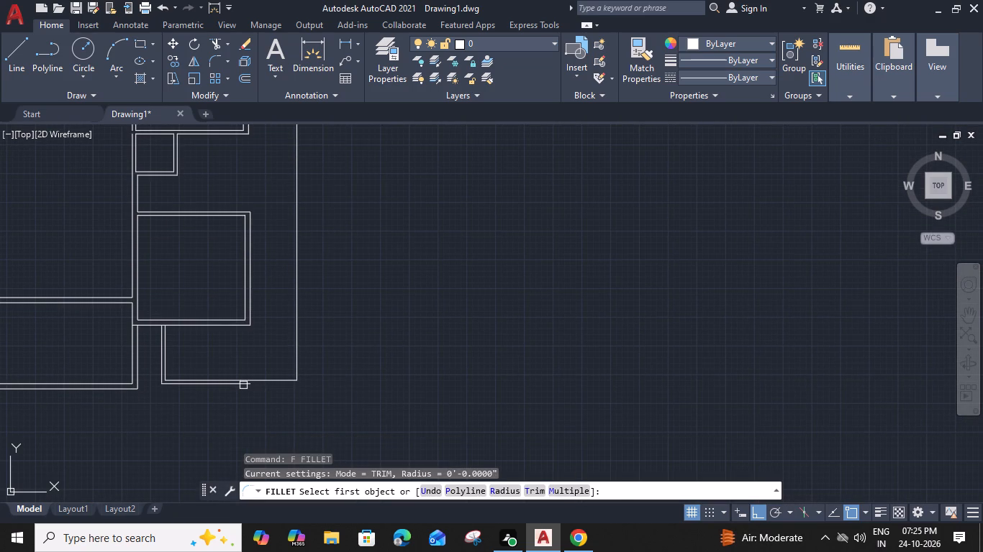
left_click(243, 385)
middle_click_drag(281, 224, 261, 331)
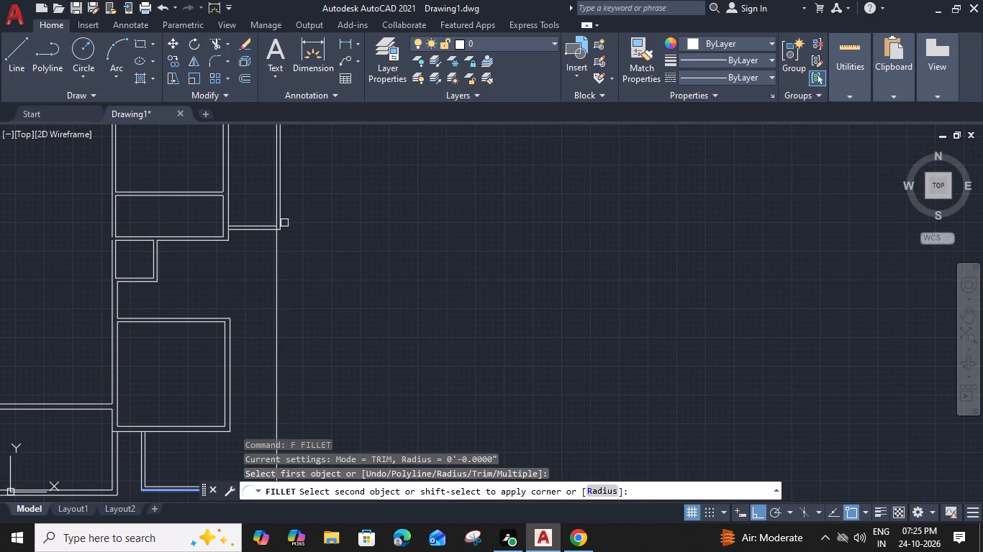
left_click(282, 221)
key("Escape")
middle_click_drag(285, 332, 389, 341)
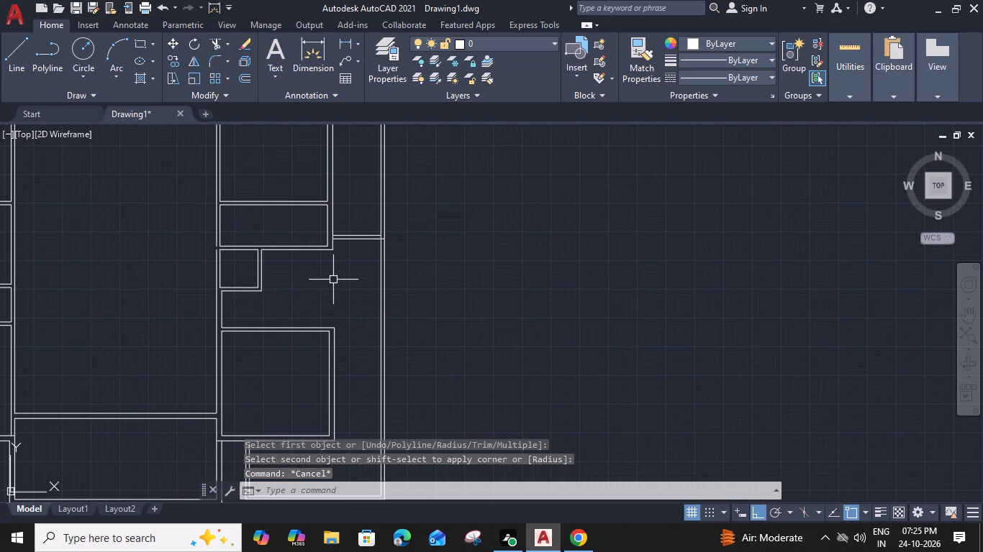
Extend both lines of the wall just above the small square room eastward to meet the inner and outer east wall lines.
scroll(319, 256, "up", 1)
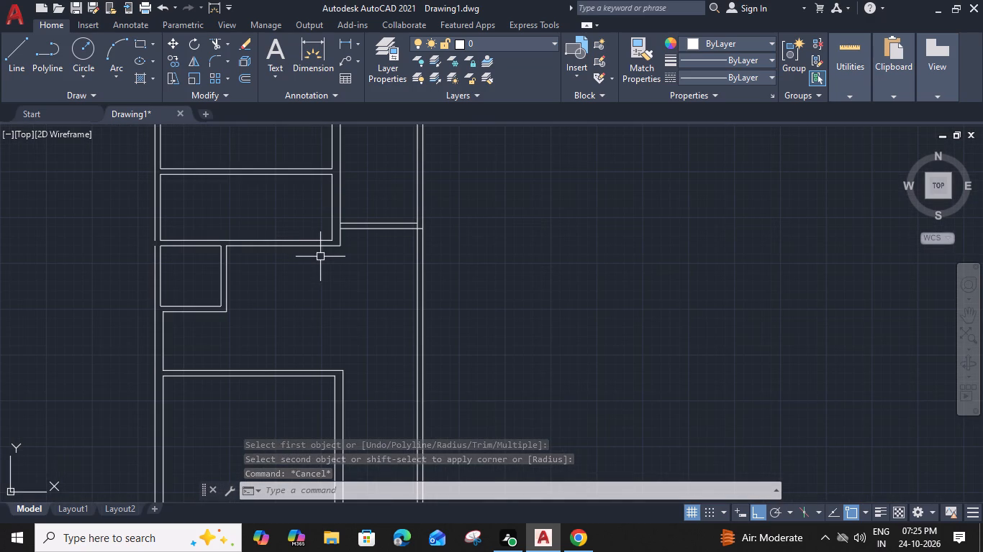
type("EX")
key("space")
left_click(320, 237)
left_click(327, 238)
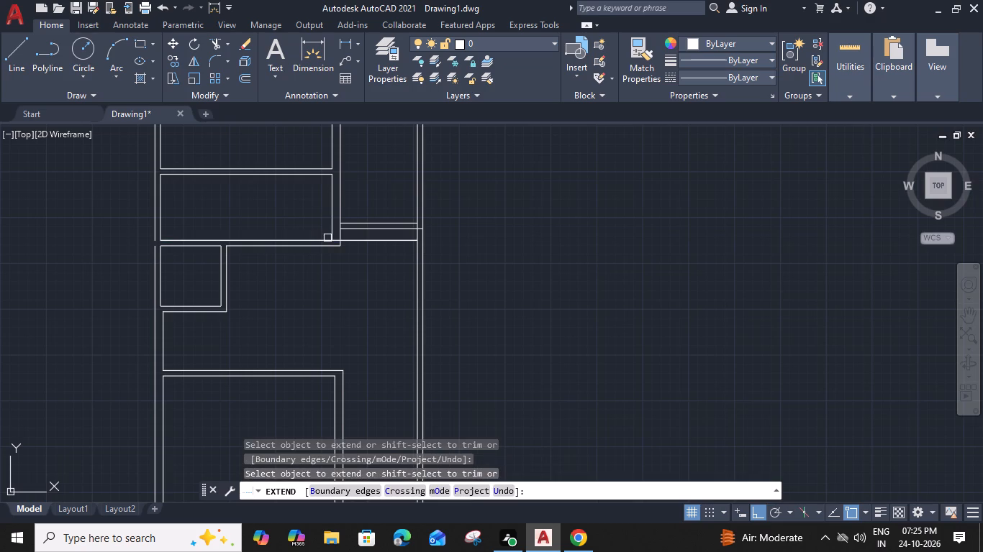
left_click(328, 243)
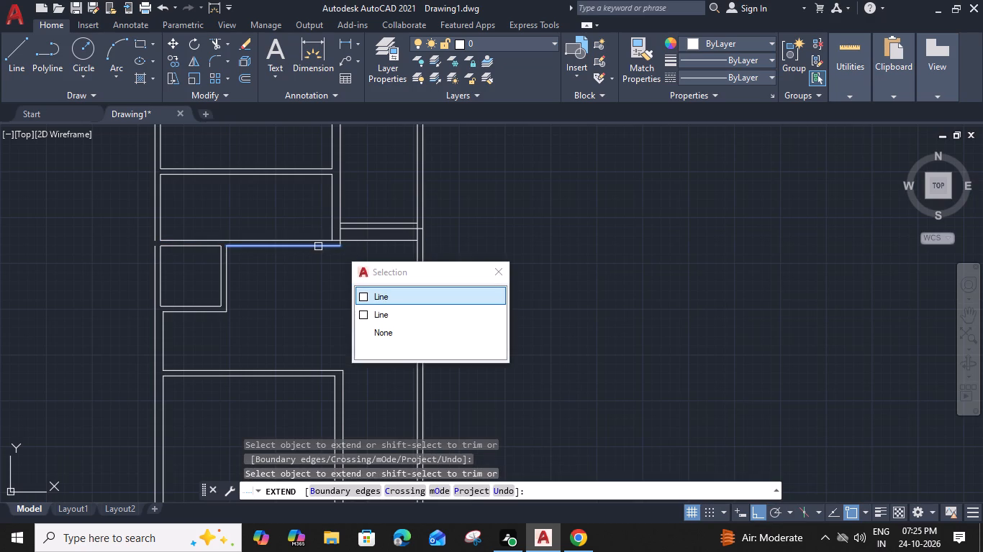
left_click(319, 247)
scroll(399, 245, "up", 2)
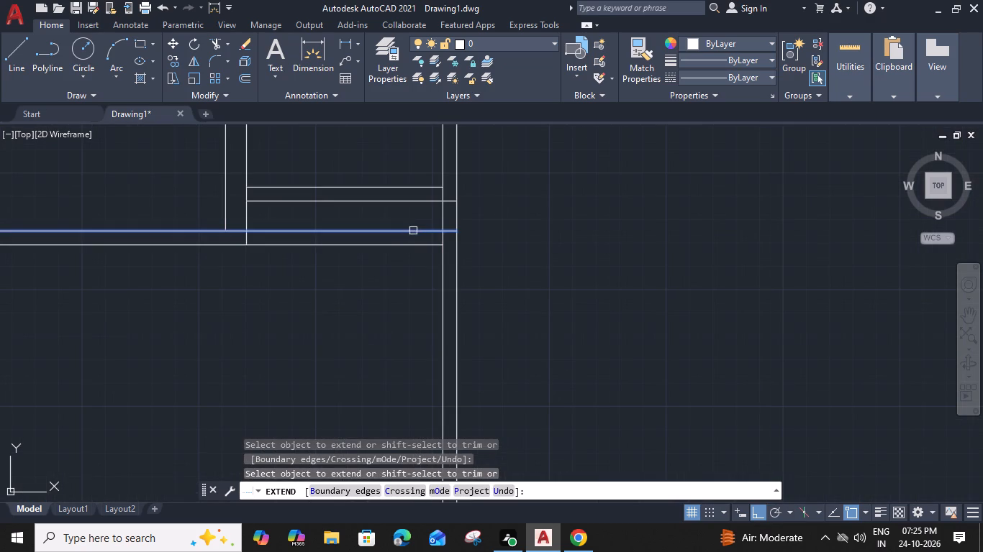
left_click(413, 231)
Extend both lines of the large southern room's top wall eastward to the inner and outer east wall lines.
scroll(360, 357, "down", 2)
middle_click_drag(350, 367, 349, 291)
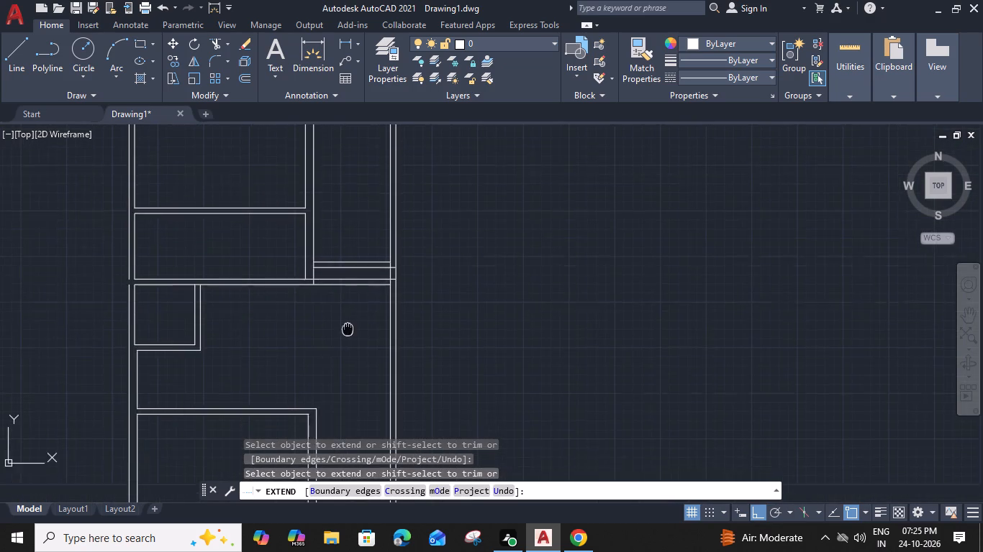
middle_click_drag(349, 291, 354, 239)
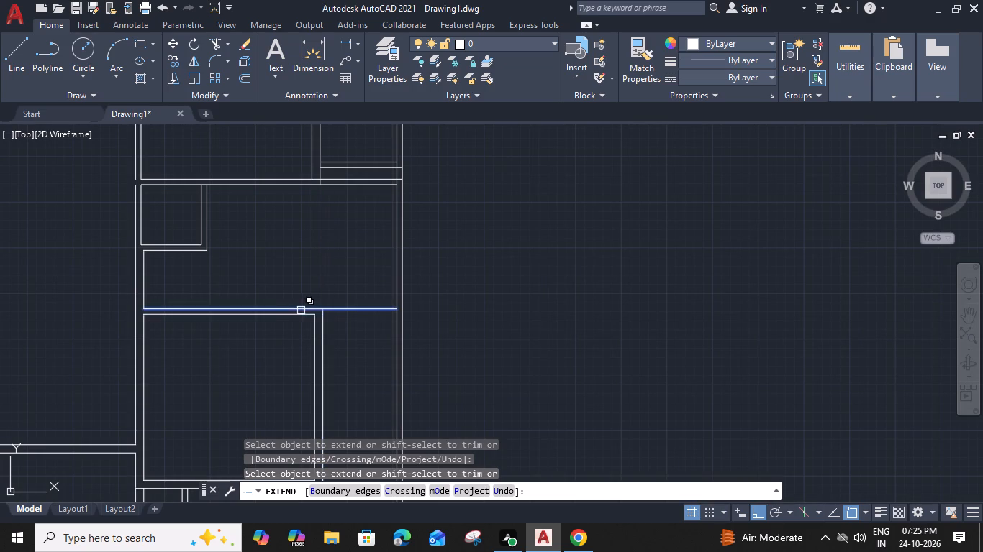
left_click(302, 316)
left_click(307, 317)
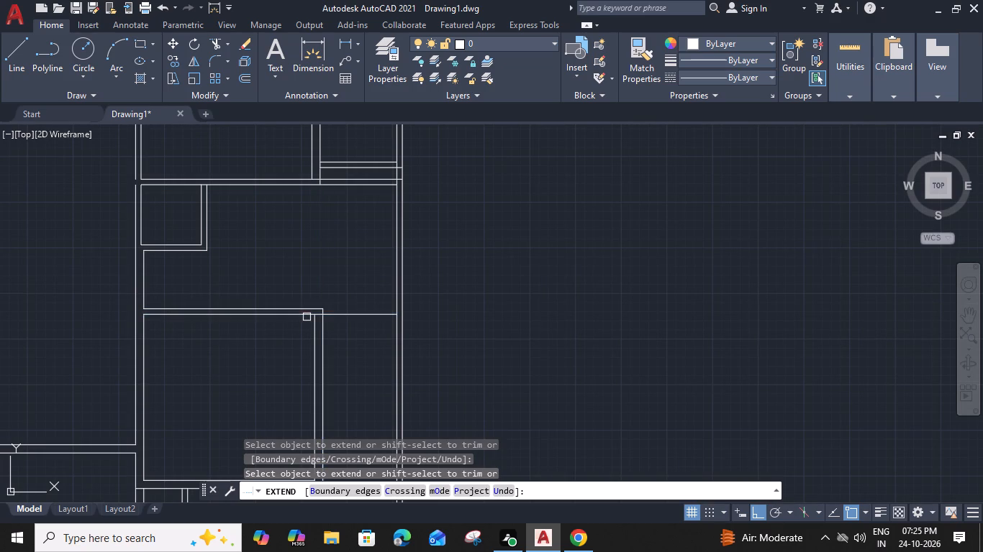
left_click(308, 310)
left_click(345, 318)
left_click(362, 313)
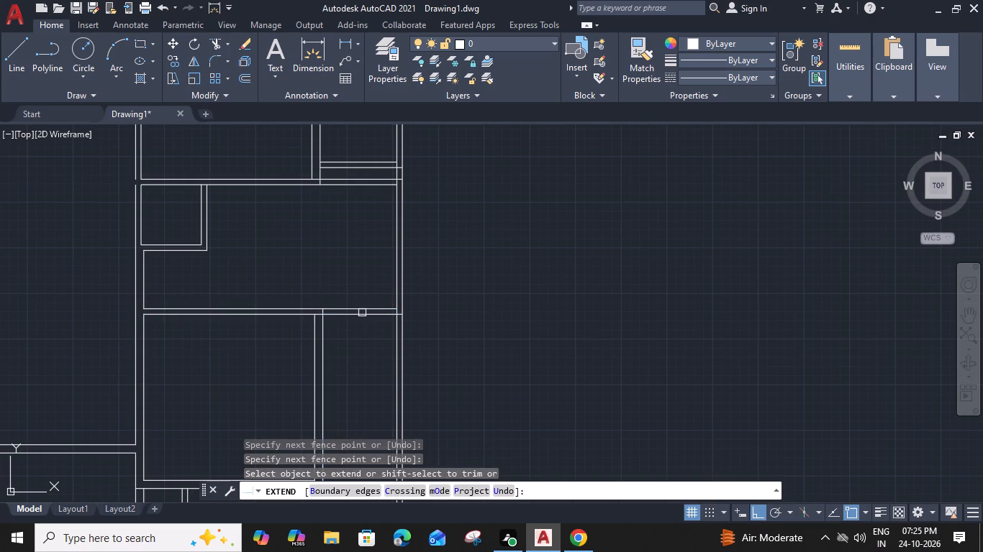
key("Escape")
Offset the lower line of the extended southern wall 1' to the south.
left_click(377, 316)
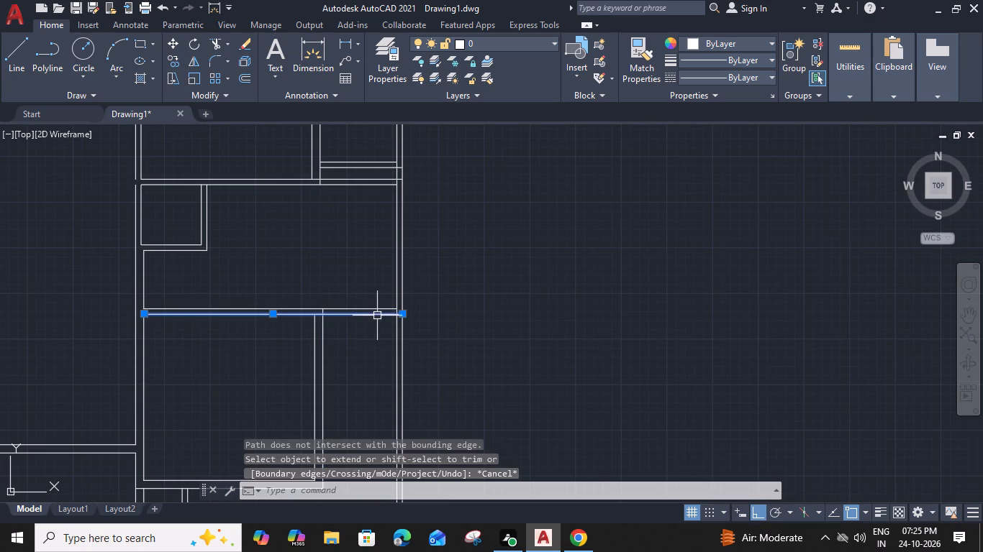
key("o")
key("space")
type("1")
type("'")
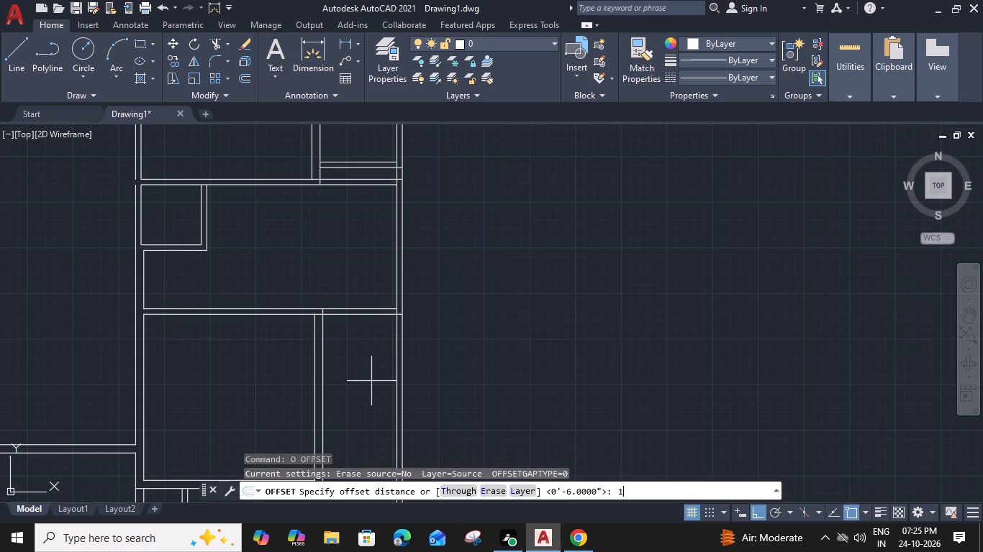
key("space")
left_click(370, 396)
key("Escape")
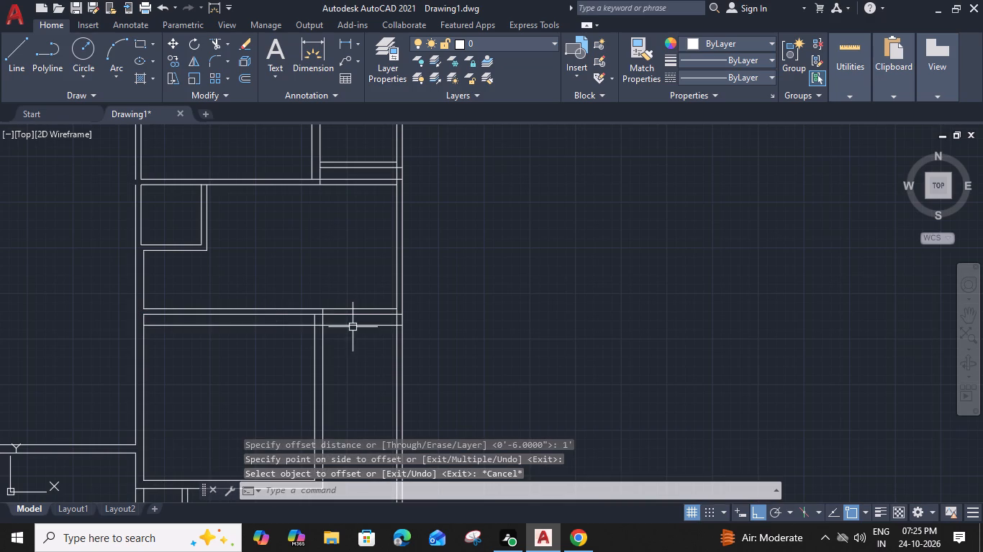
Offset the new line a further 6" south to form the second wall face.
left_click_drag(353, 327, 350, 333)
type("O 6\"")
key("Return")
left_click(350, 385)
key("Escape")
Trim both offset lines where they cross the large southern room and its east wall, keeping them only across the narrow strip.
key("t")
key("r")
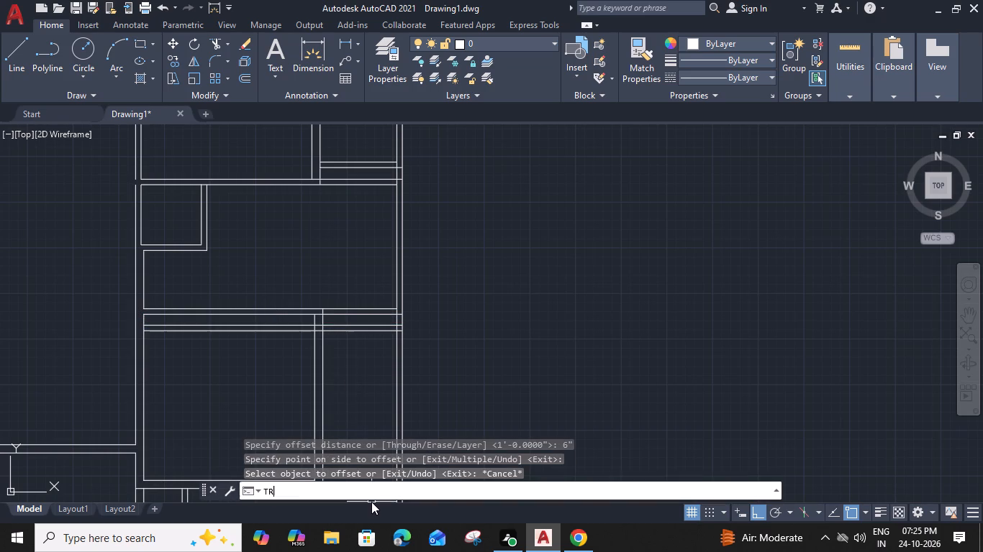
key("space")
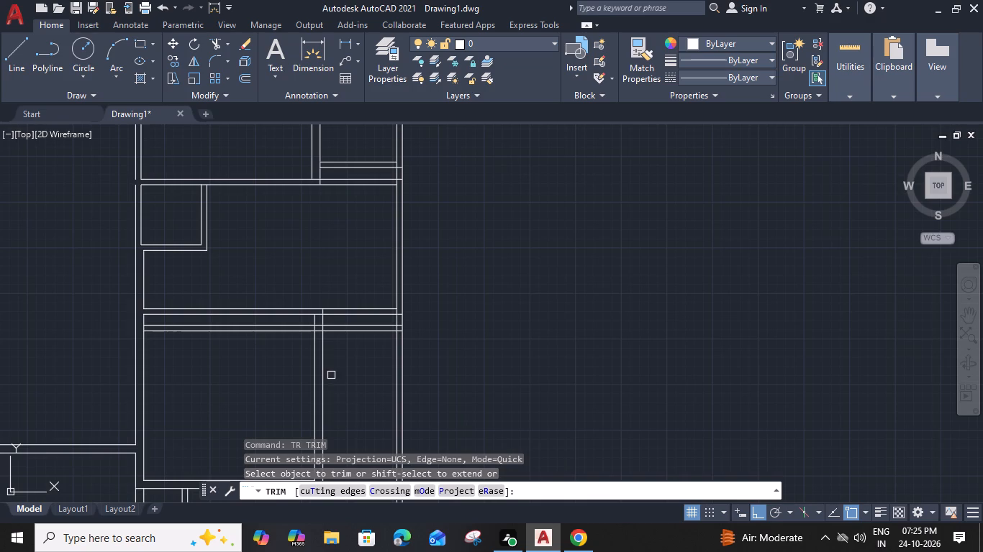
scroll(310, 339, "up", 2)
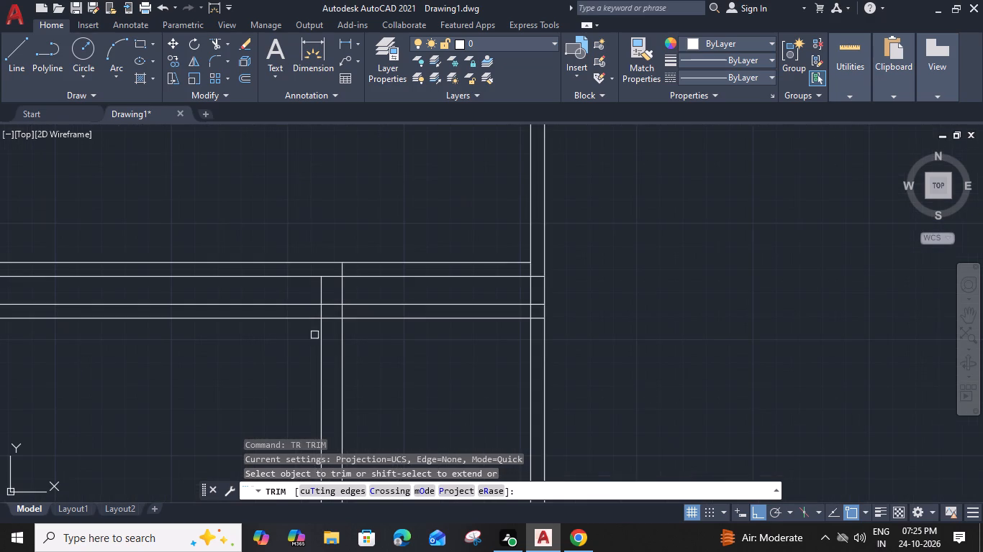
left_click(335, 300)
left_click(332, 343)
scroll(334, 328, "down", 2)
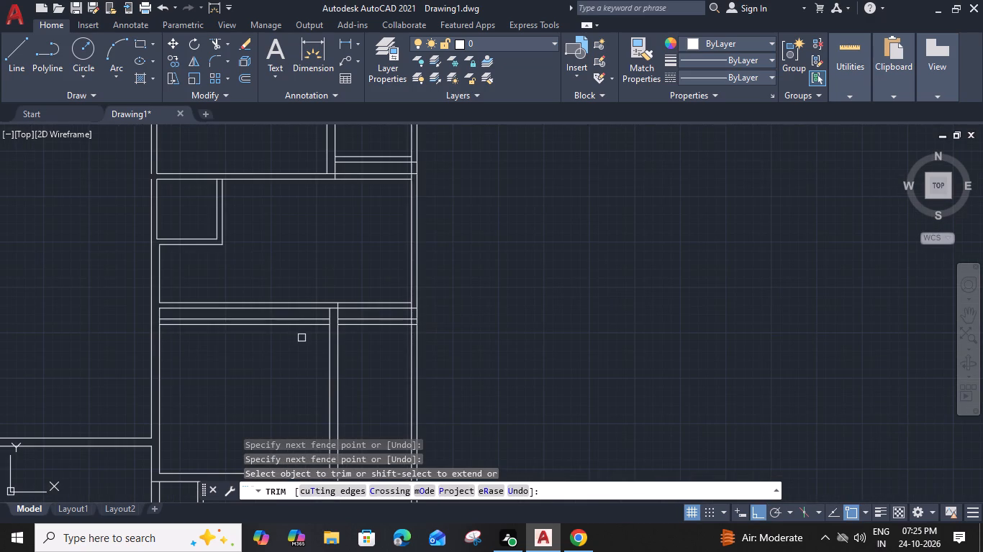
left_click(309, 311)
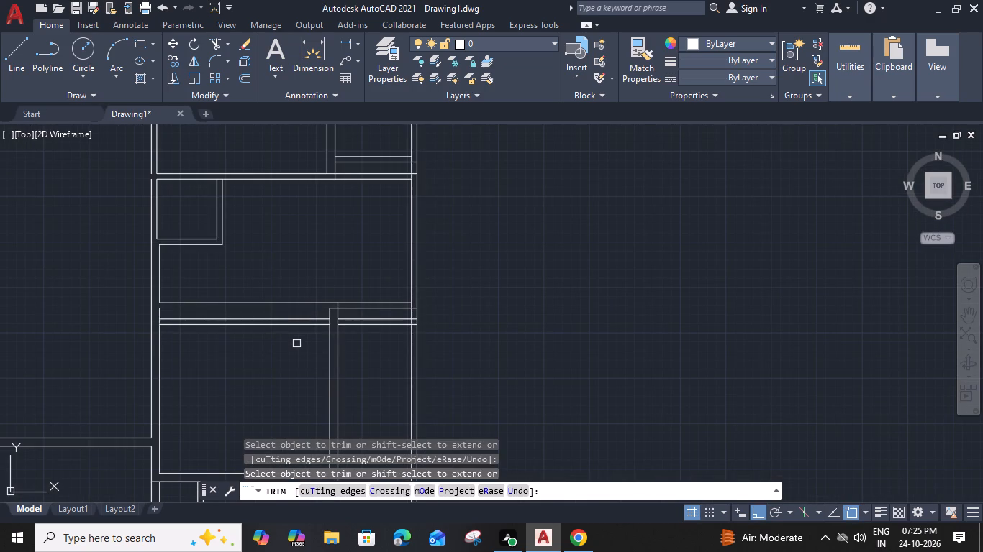
key("ctrl+z")
left_click(302, 295)
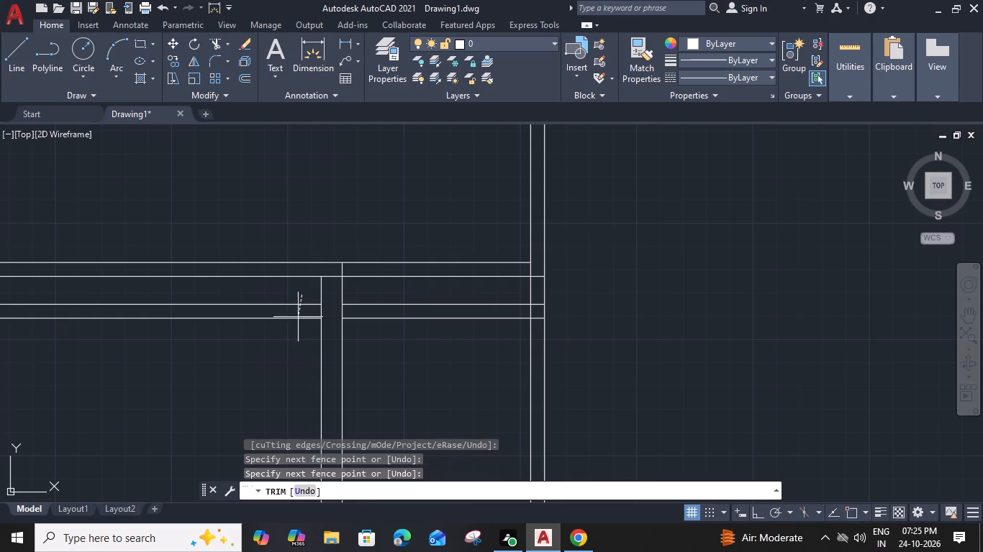
left_click(295, 336)
scroll(518, 308, "down", 2)
Trim both east wall lines across the gaps directly below and above the middle room.
scroll(522, 297, "up", 2)
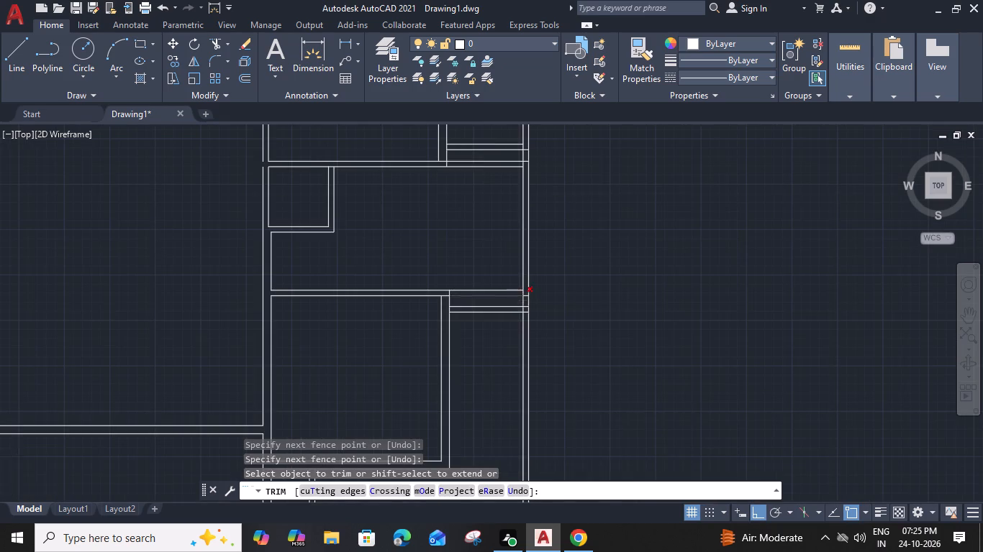
scroll(522, 298, "up", 1)
left_click(520, 303)
left_click(558, 306)
scroll(558, 306, "down", 3)
middle_click_drag(563, 282, 529, 338)
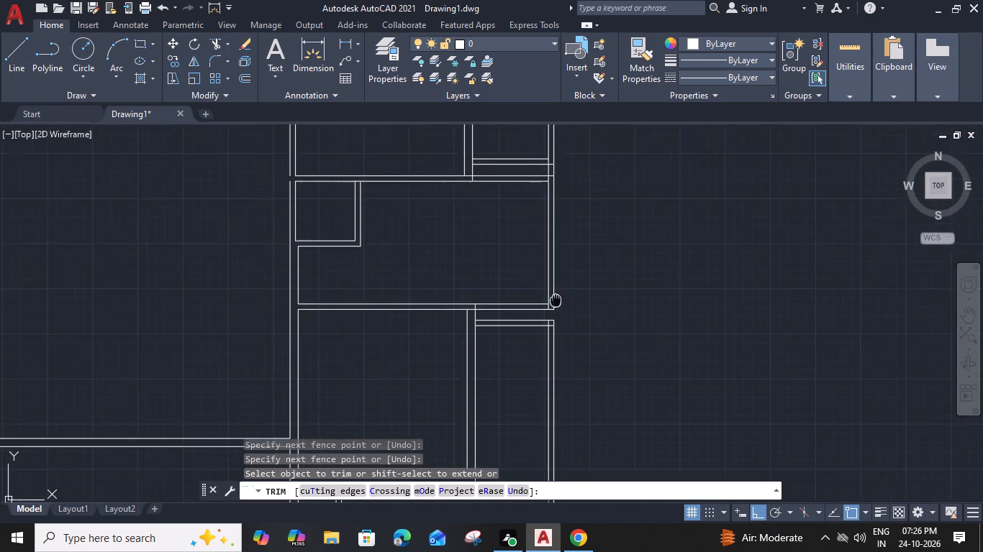
middle_click_drag(529, 338, 505, 364)
scroll(496, 230, "up", 3)
left_click_drag(470, 270, 504, 275)
left_click(545, 277)
Trim the leftover stubs at the middle room's two east corners and at its junctions with the walls below and above.
scroll(545, 277, "down", 3)
middle_click_drag(582, 409, 552, 334)
scroll(496, 344, "up", 3)
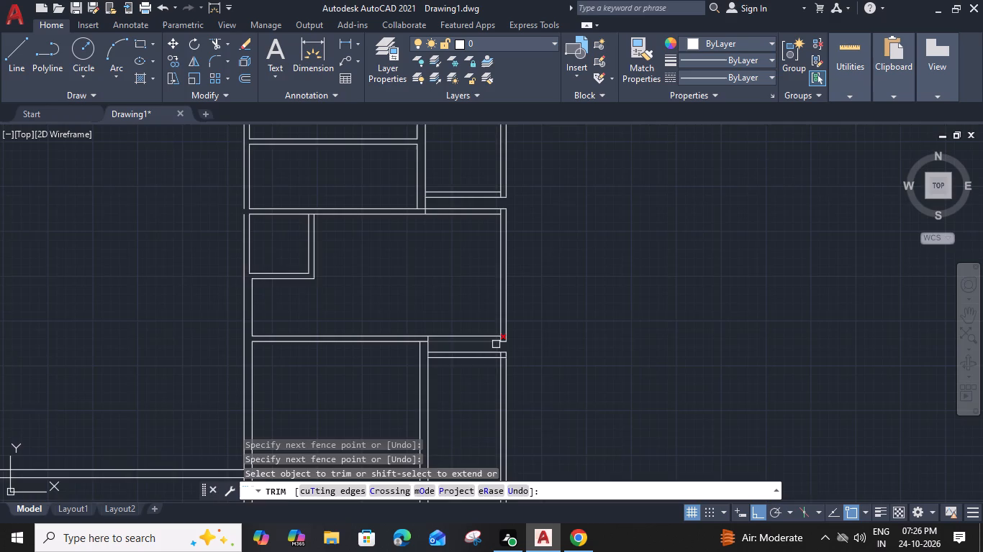
left_click(516, 333)
scroll(512, 332, "down", 3)
scroll(425, 335, "up", 3)
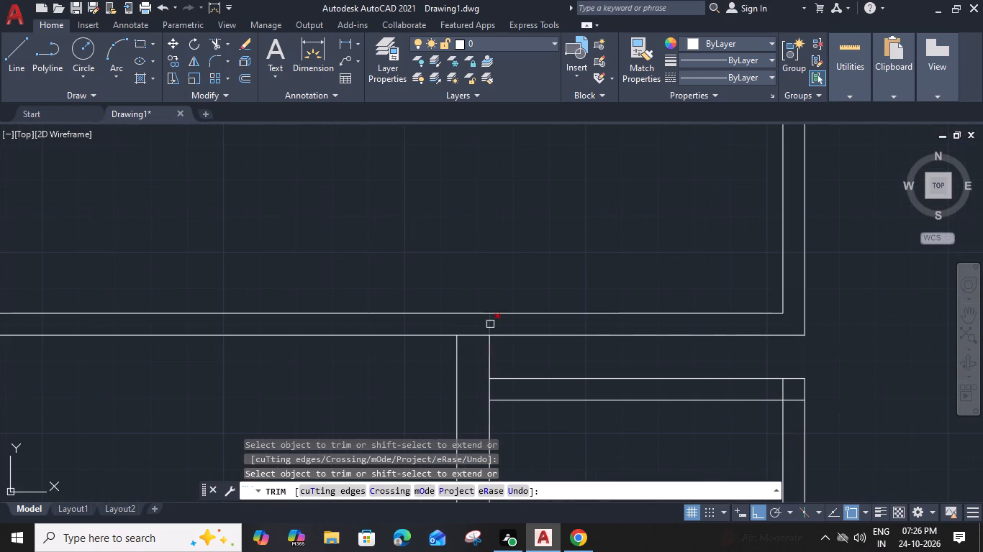
left_click(490, 324)
left_click(479, 337)
scroll(479, 337, "down", 3)
middle_click_drag(514, 297, 417, 419)
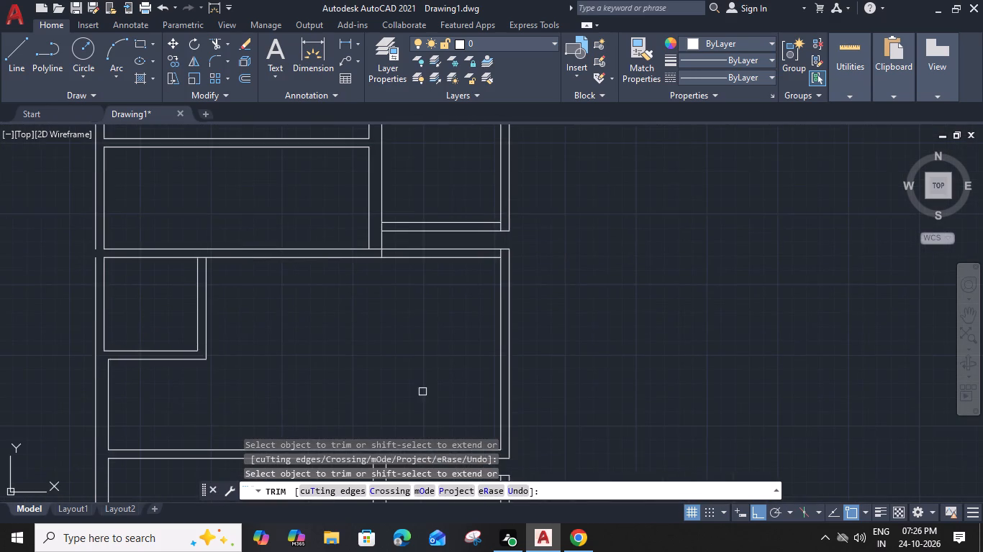
scroll(479, 267, "up", 3)
left_click(559, 216)
scroll(550, 226, "down", 2)
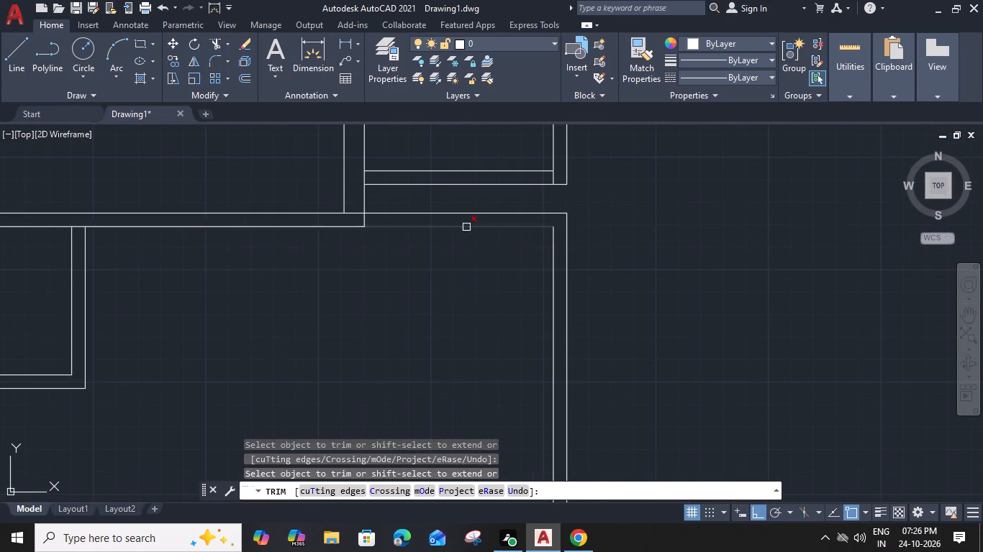
left_click(366, 218)
left_click(358, 214)
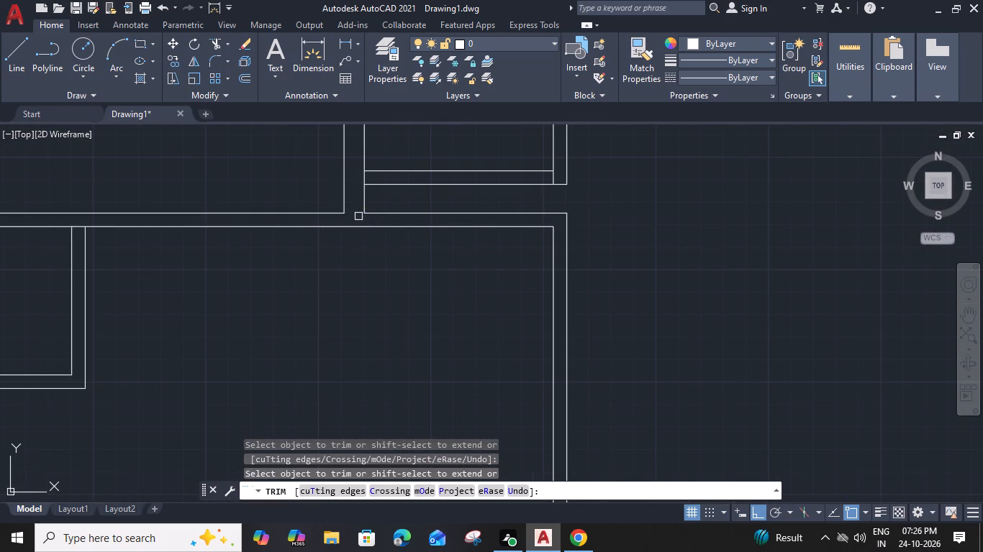
Trim away the inner east wall line of the middle room.
scroll(404, 273, "down", 2)
left_click(463, 351)
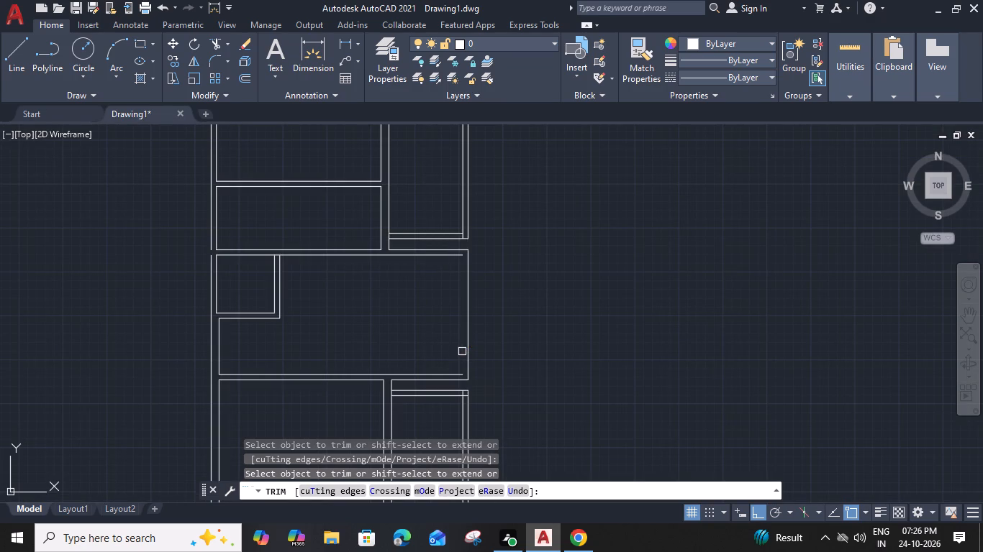
Trim the overlapping stubs at the east corners of the lower and upper narrow rooms that face the gaps.
scroll(461, 410, "up", 4)
left_click(472, 330)
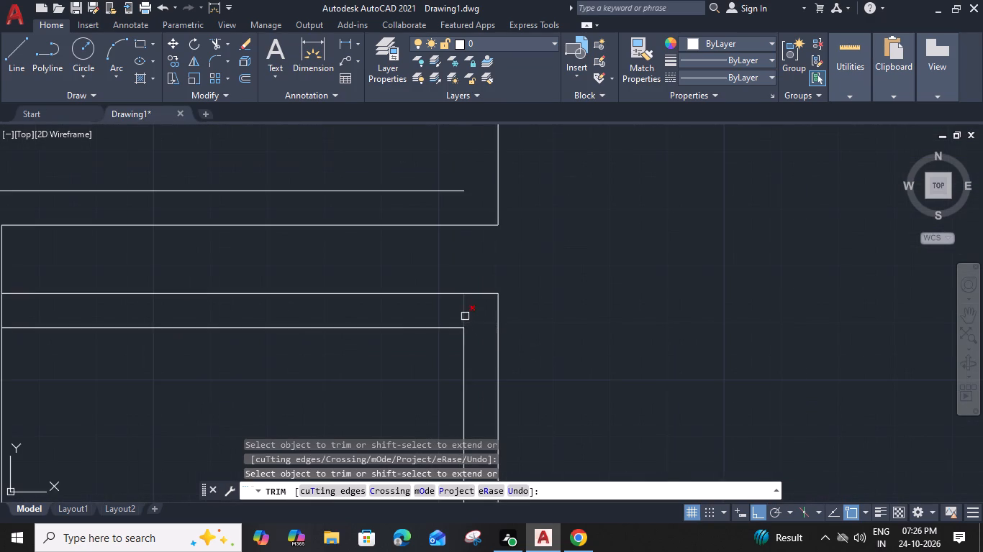
left_click(464, 316)
scroll(464, 316, "down", 3)
middle_click_drag(456, 240, 445, 387)
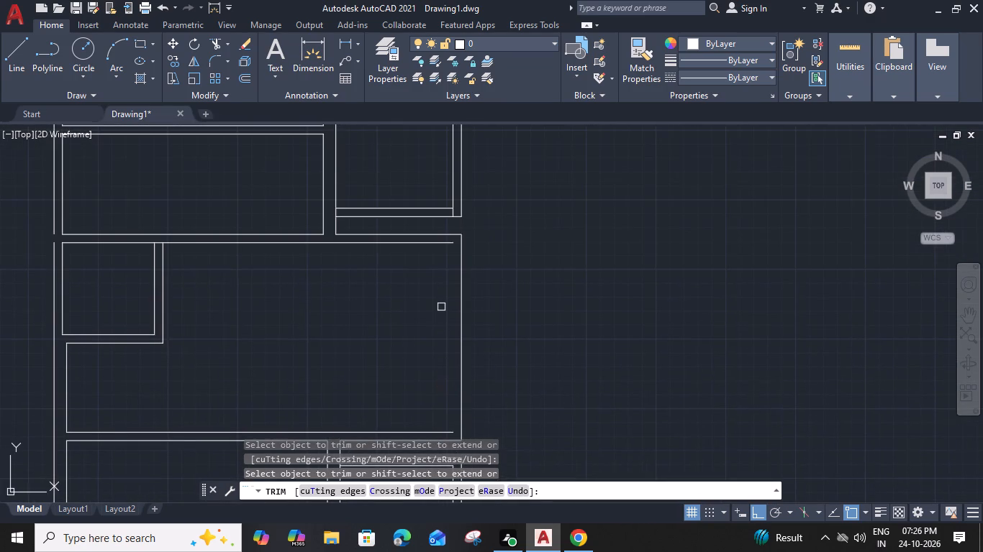
scroll(443, 217, "up", 2)
left_click(467, 202)
scroll(467, 202, "down", 4)
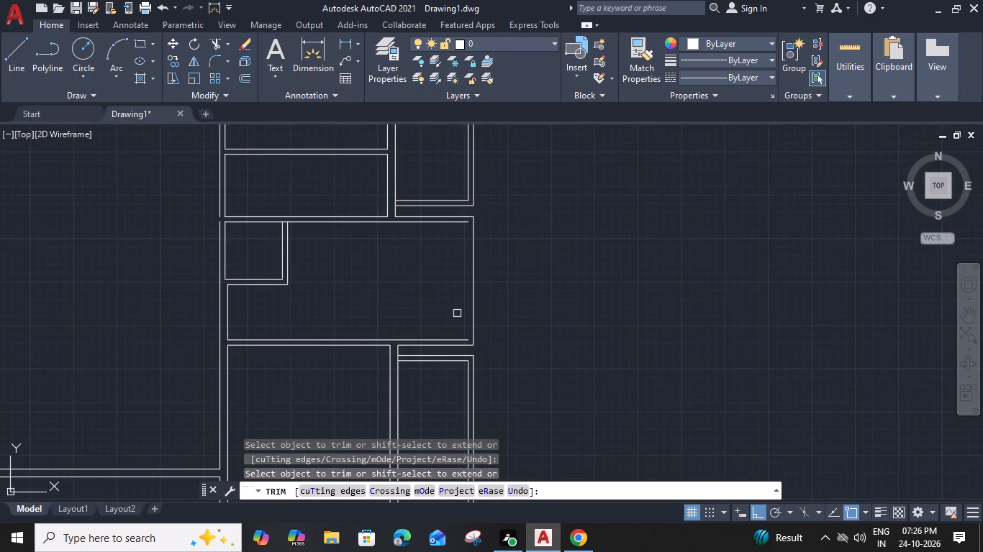
Offset the middle east room's outer east wall line 9" inward.
scroll(456, 323, "down", 1)
middle_click_drag(454, 338, 390, 221)
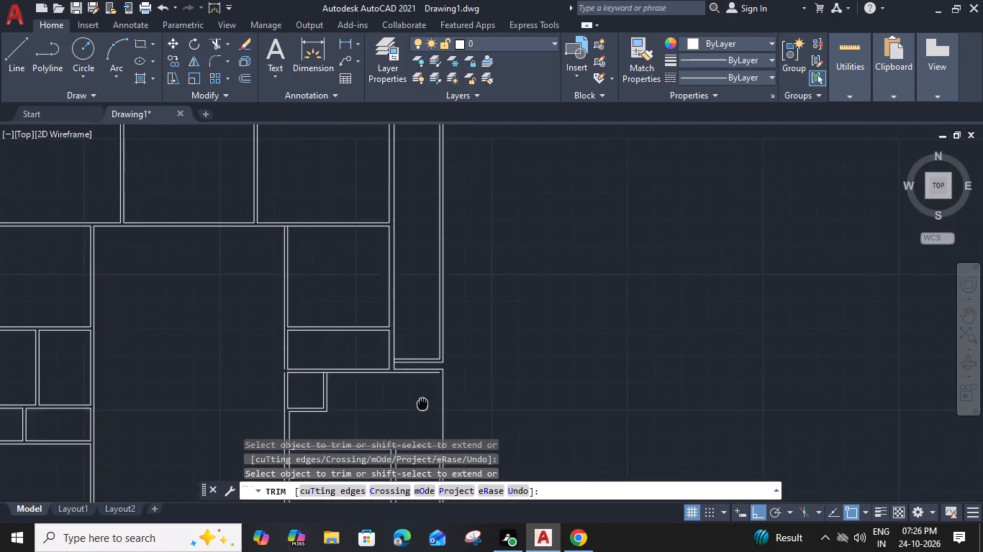
middle_click_drag(390, 221, 404, 219)
key("Escape")
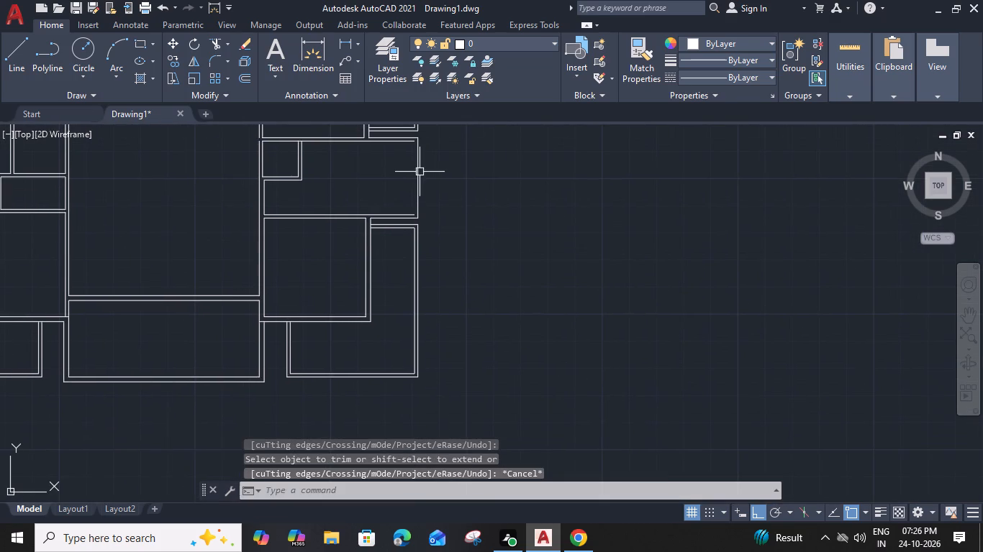
scroll(420, 171, "up", 1)
left_click(415, 174)
type("O 9")
key("shift+quotedbl")
key("Return")
left_click(358, 209)
key("Escape")
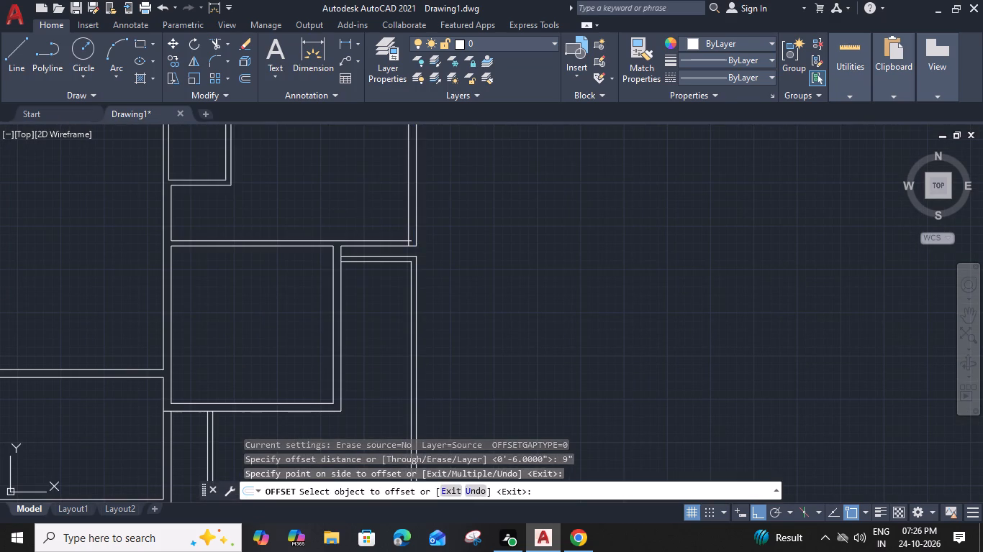
key("r")
key("Escape")
Trim the overlapping stubs at the middle east room's lower and upper inner east corners.
type("TR")
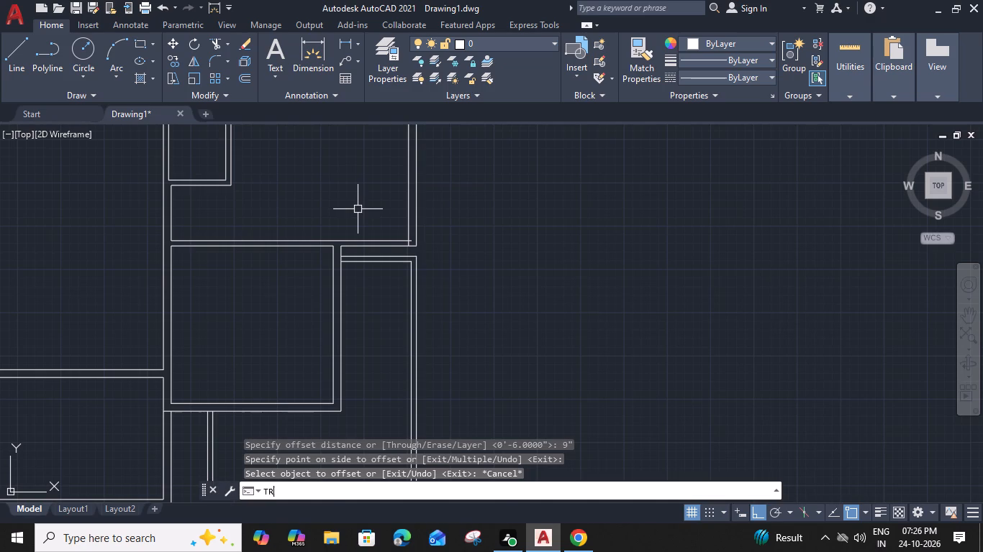
key("space")
scroll(391, 201, "up", 3)
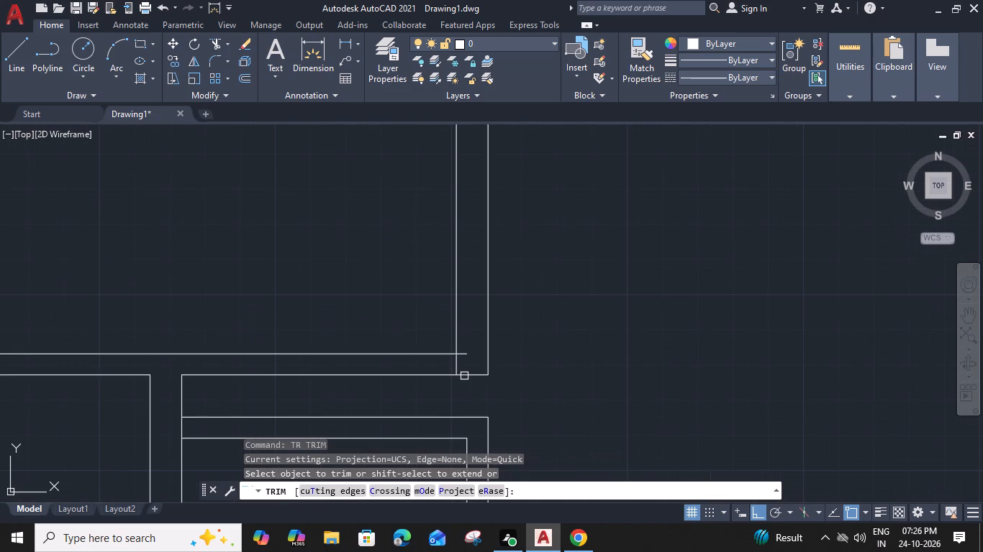
left_click(459, 368)
left_click(463, 353)
scroll(463, 351, "down", 3)
middle_click_drag(445, 210, 422, 299)
scroll(444, 317, "up", 4)
left_click(428, 358)
left_click(410, 337)
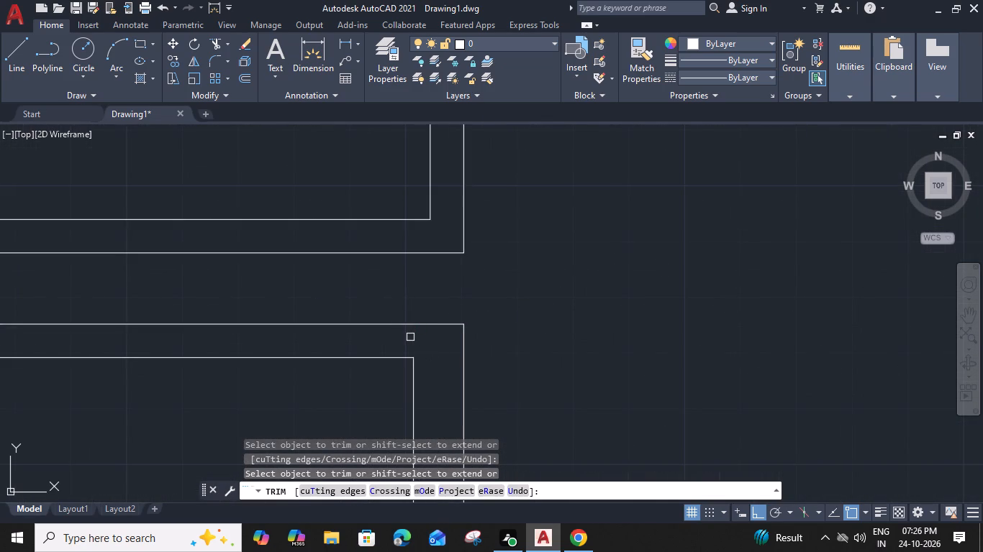
key("Escape")
Examine the southern part of the plan and measure the clear dimensions of the L-shaped southeast space.
scroll(410, 337, "down", 3)
middle_click_drag(397, 351, 410, 201)
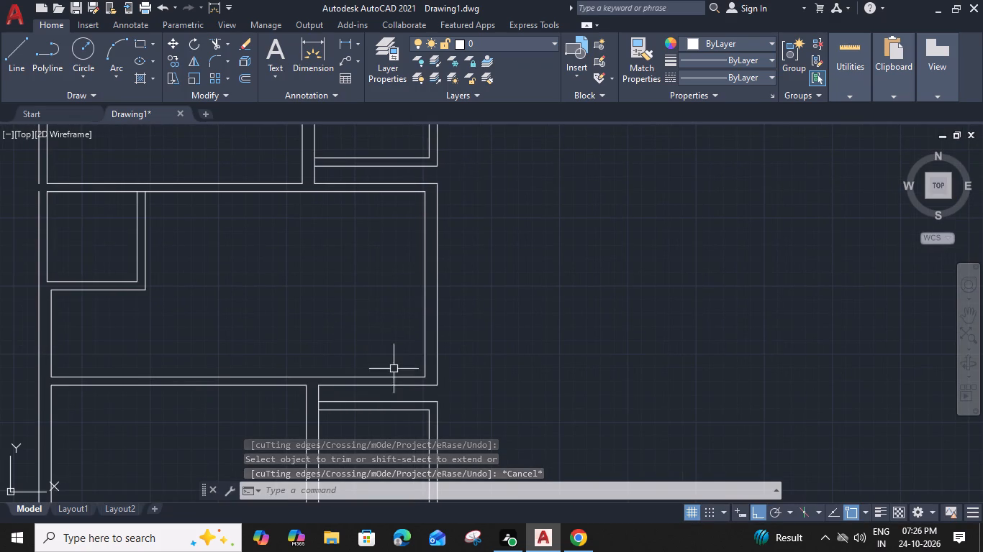
middle_click_drag(396, 370, 408, 254)
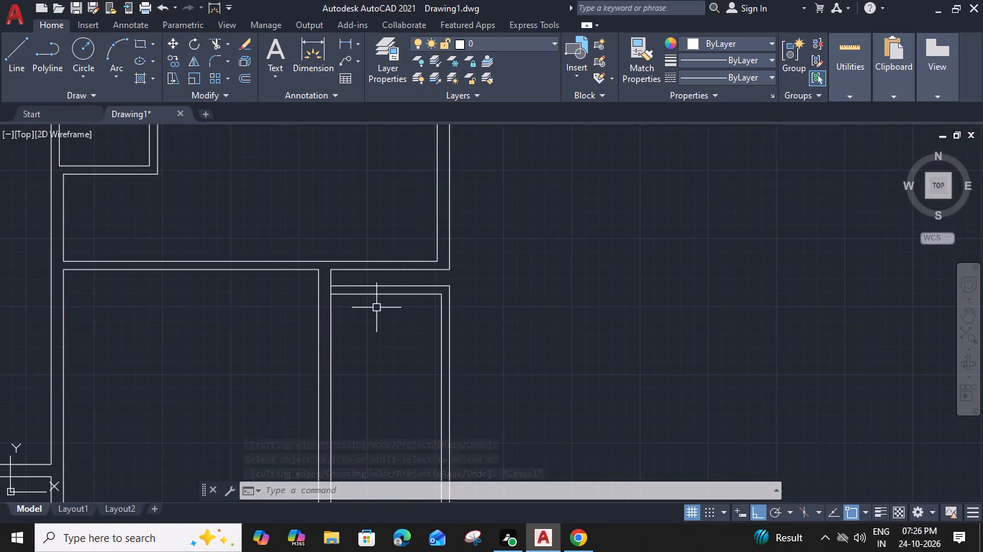
scroll(384, 313, "down", 1)
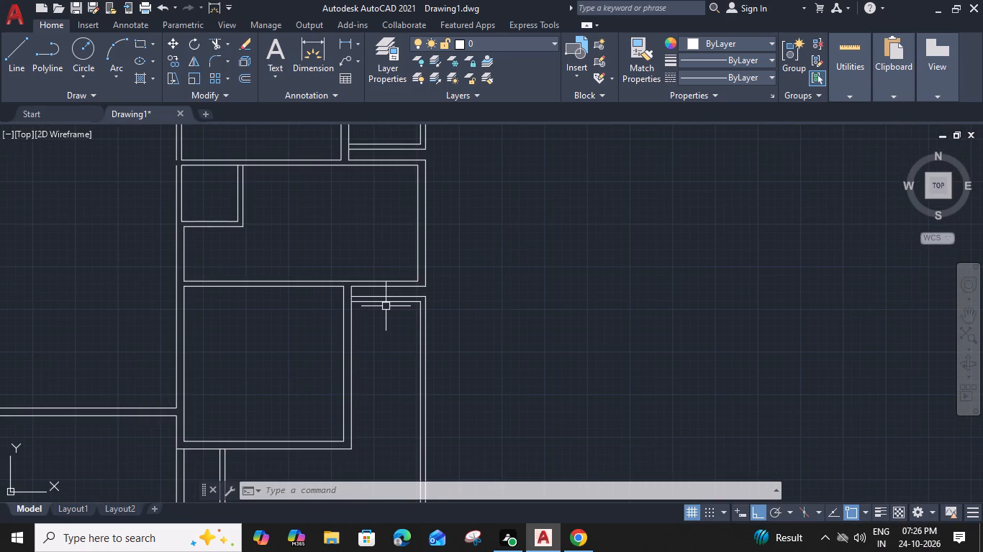
middle_click_drag(391, 341, 400, 290)
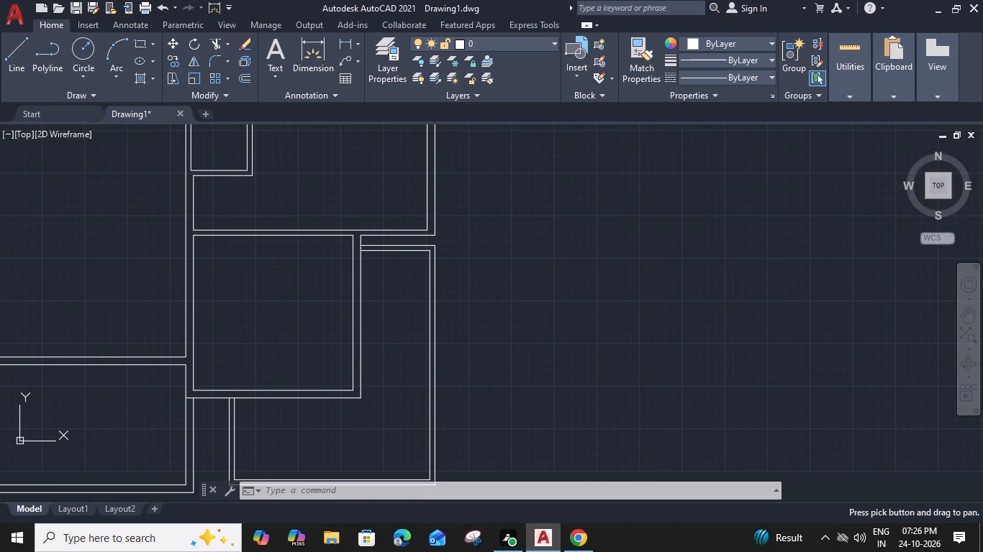
scroll(404, 319, "down", 2)
middle_click_drag(402, 328, 402, 313)
middle_click_drag(198, 377, 320, 379)
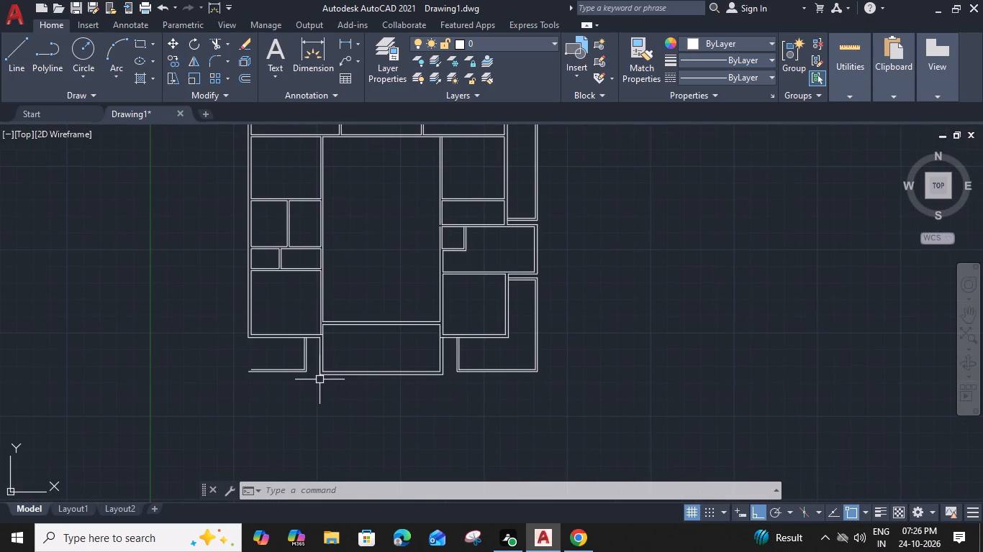
middle_click_drag(225, 400, 441, 400)
scroll(465, 254, "up", 2)
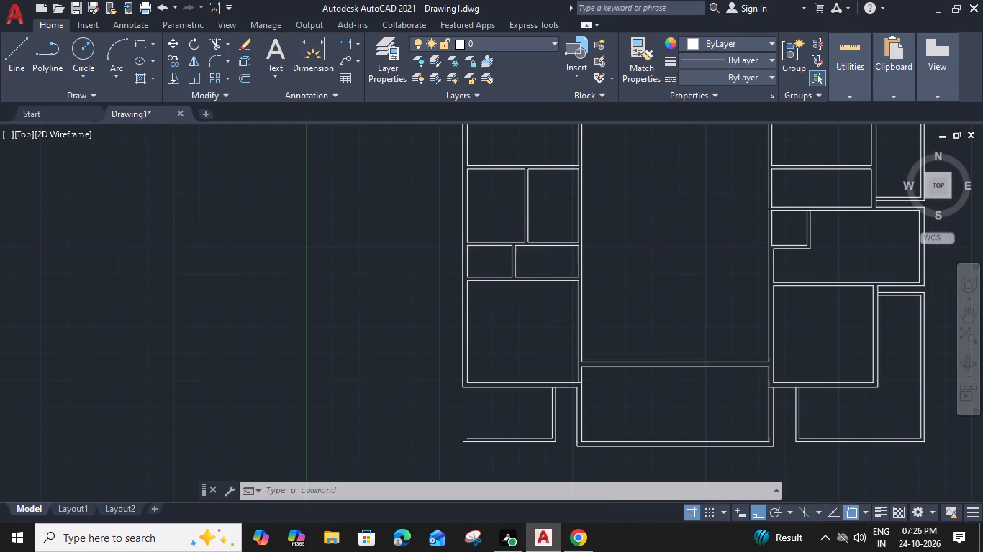
scroll(450, 349, "down", 3)
middle_click_drag(608, 388, 524, 374)
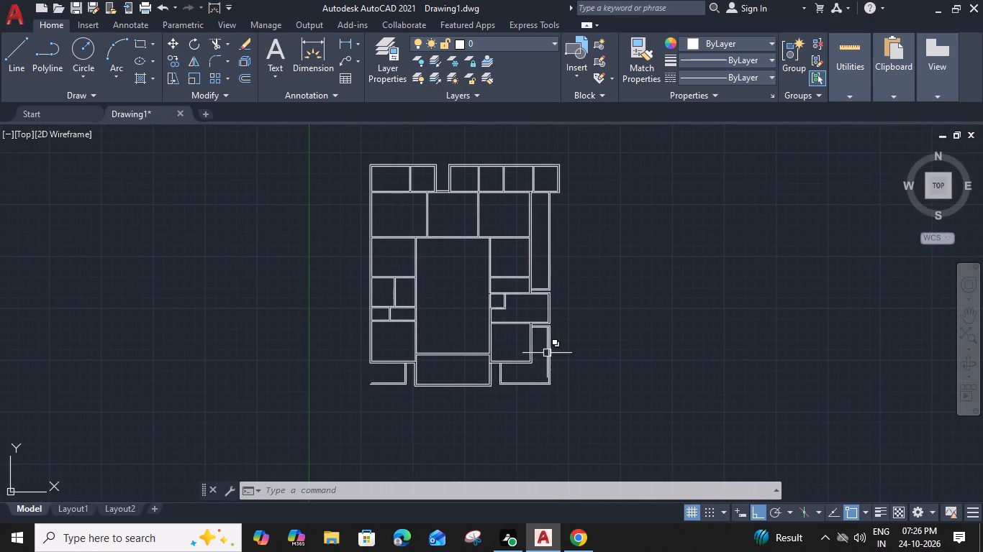
scroll(546, 353, "up", 3)
key("m")
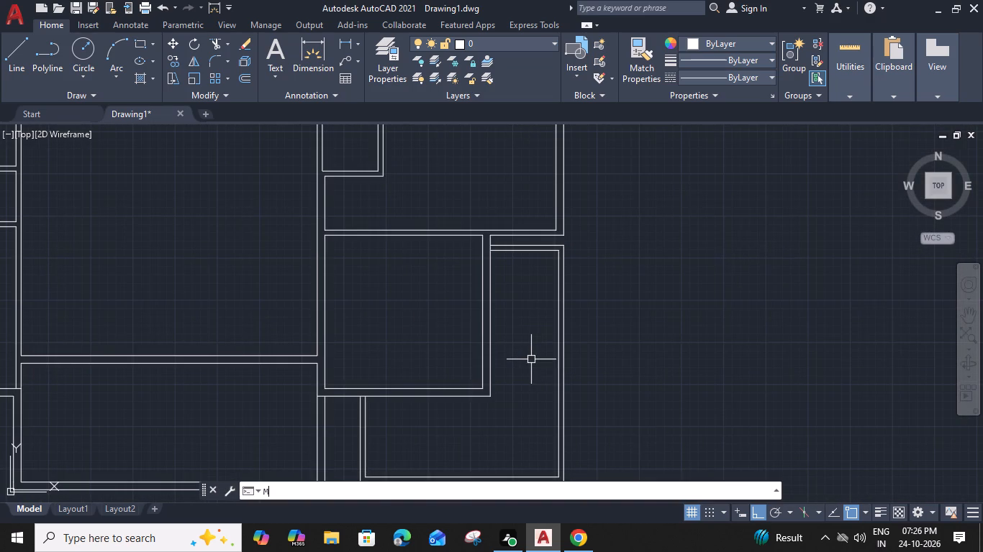
key("e")
key("a")
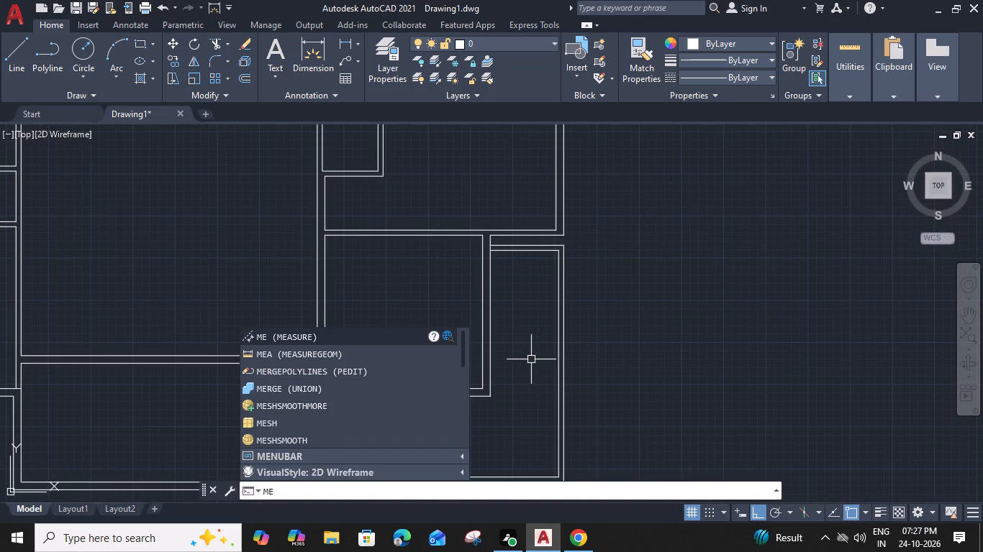
key("space")
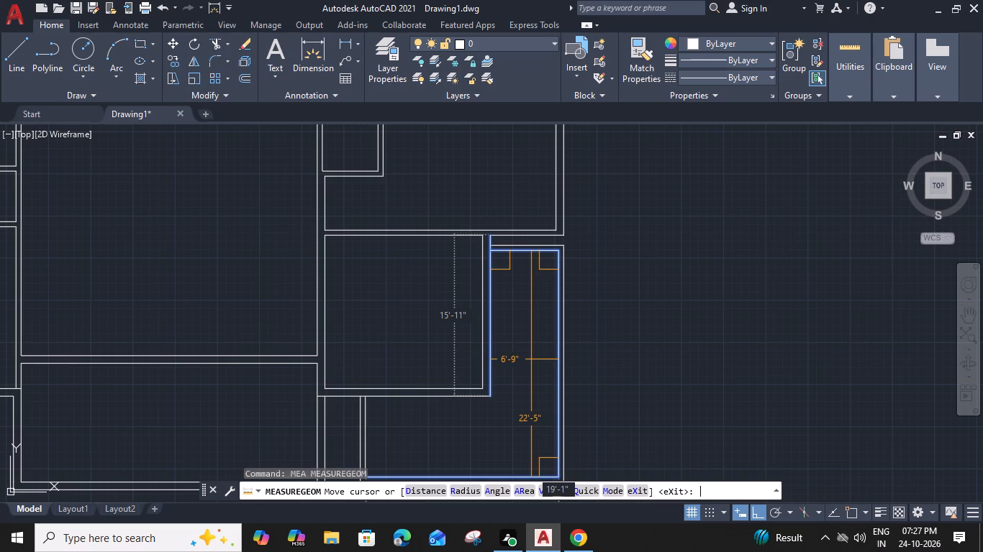
key("Escape")
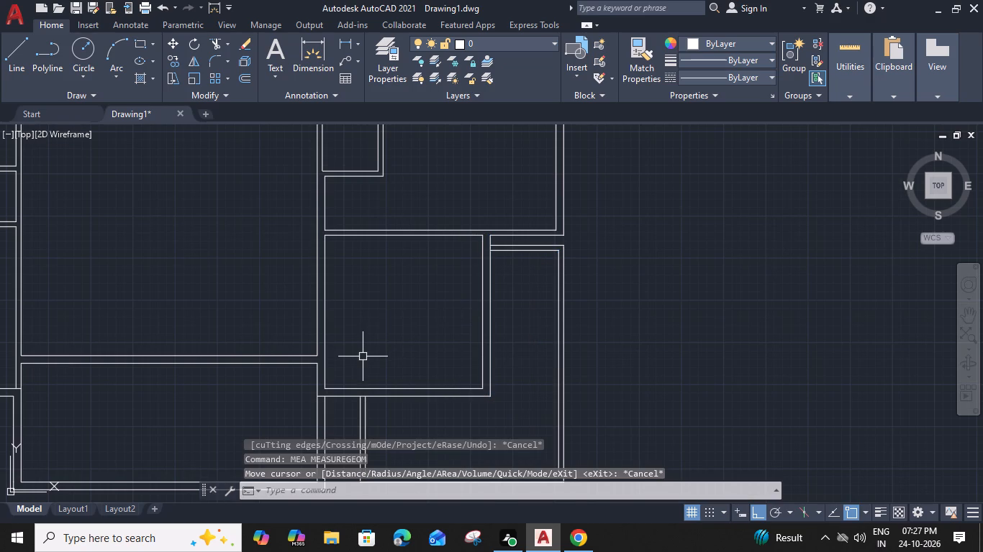
Draw a 4' line westward from the outer west wall, level with the southwest room's north inner wall line.
middle_click_drag(291, 369, 760, 344)
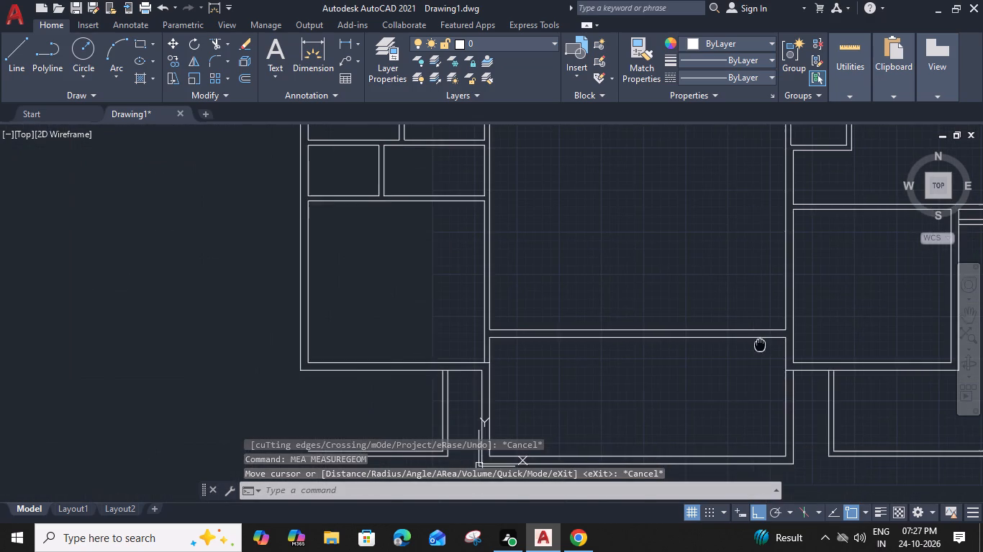
scroll(422, 362, "down", 1)
middle_click_drag(368, 362, 500, 361)
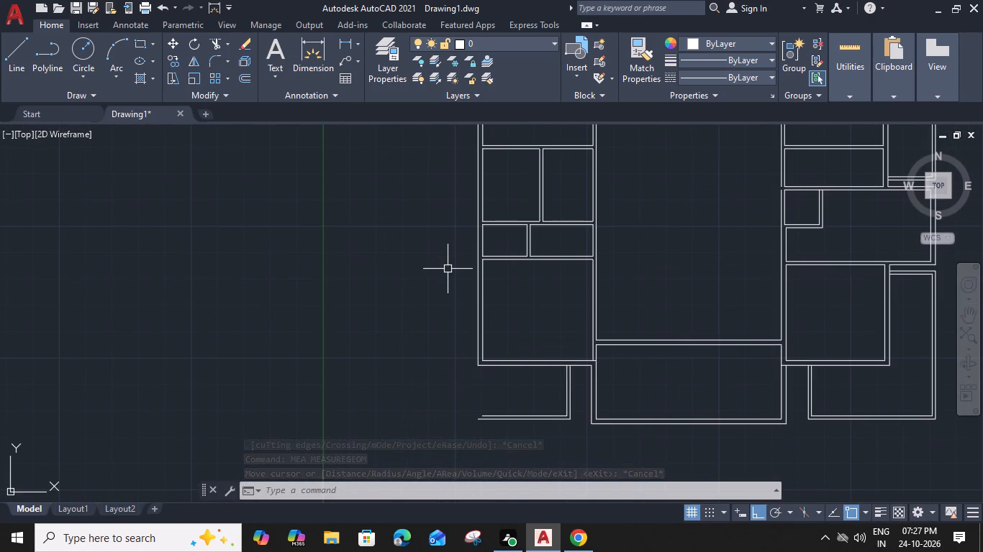
scroll(448, 273, "up", 1)
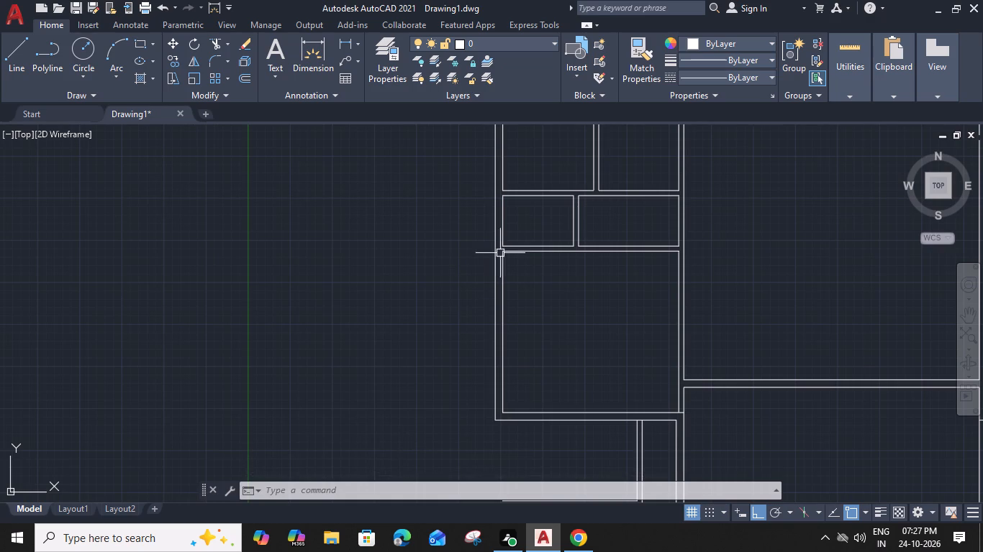
type("L")
key("space")
scroll(486, 247, "up", 2)
left_click(506, 260)
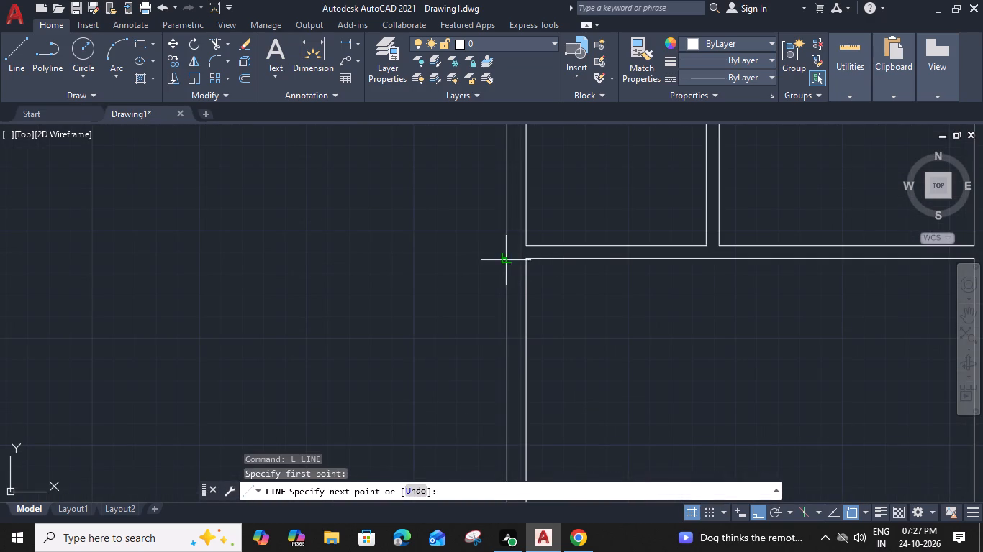
type("4'")
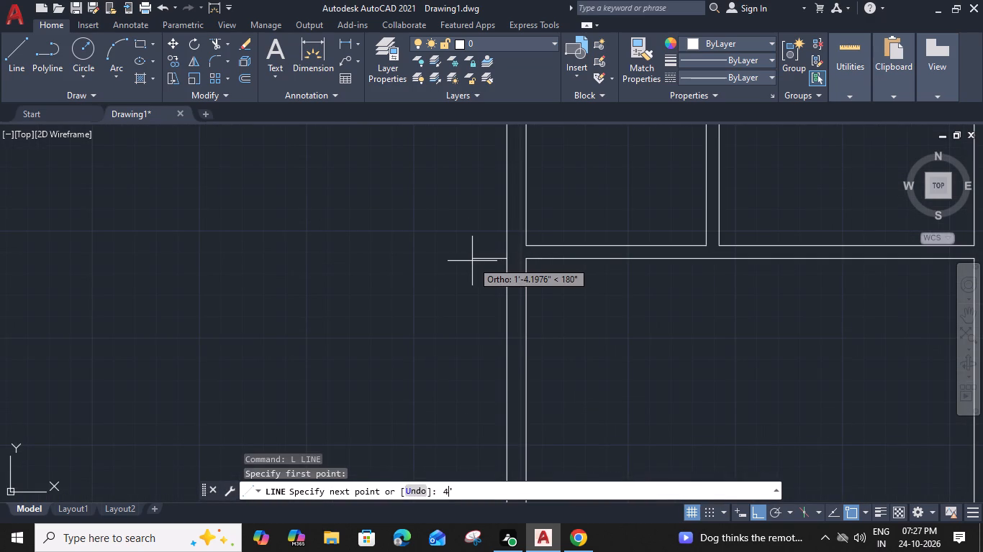
key("space")
key("Escape")
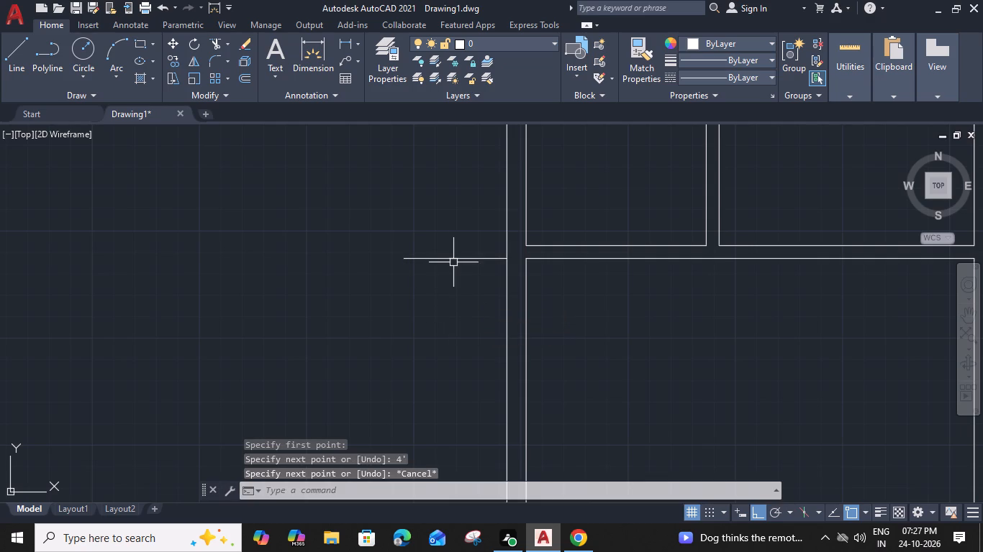
Offset the 4' line 1' to the south and erase the original line.
left_click(456, 258)
key("o")
key("space")
key("2")
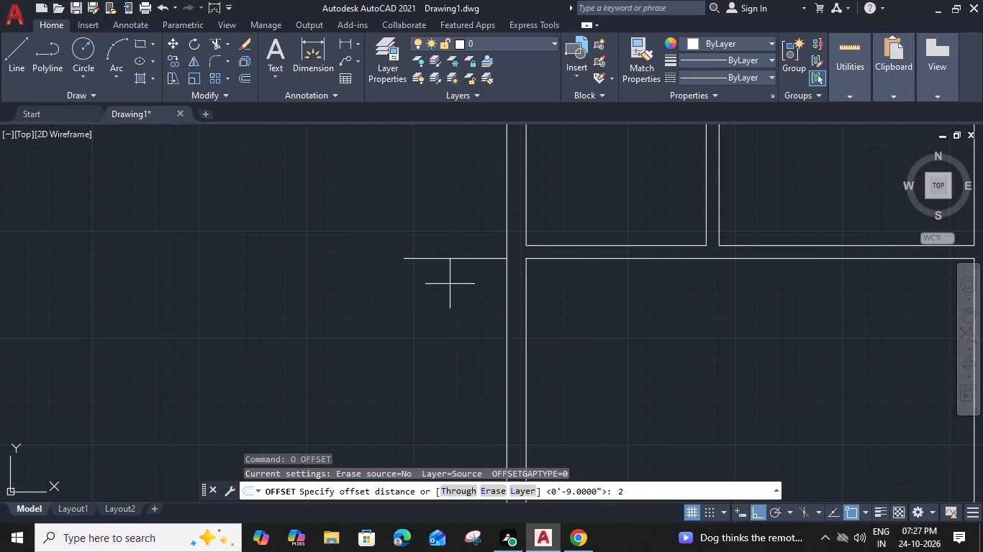
key("BackSpace")
key("1")
type("'")
key("space")
left_click(448, 339)
key("Escape")
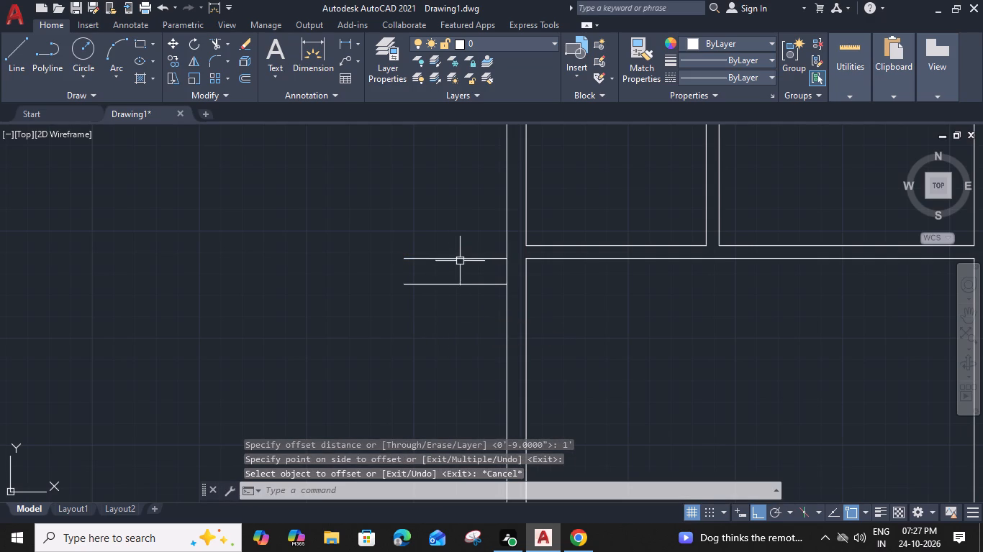
left_click(460, 262)
key("Delete")
Offset the remaining 4' line 6" to the south.
left_click(451, 284)
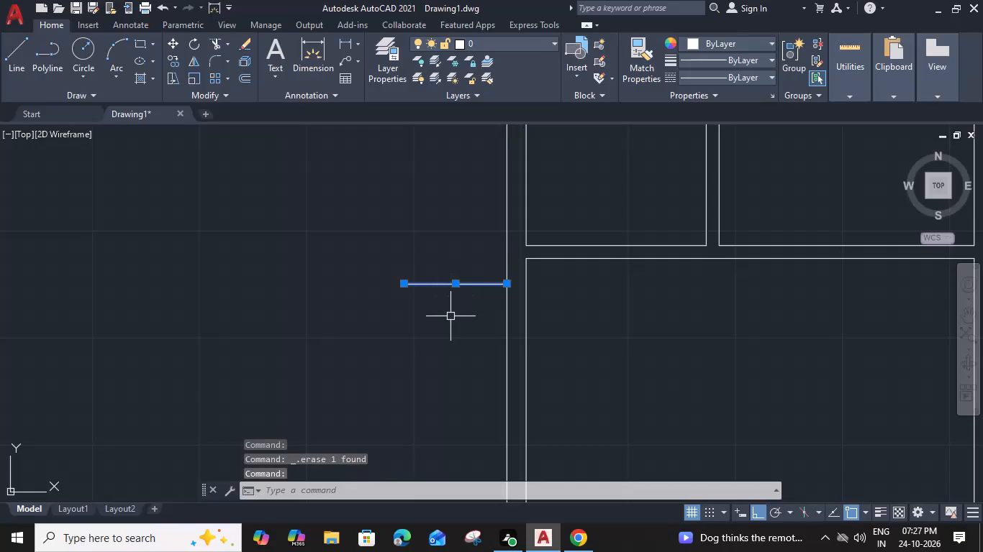
type("O 6")
key("shift+quotedbl")
key("Return")
left_click(450, 337)
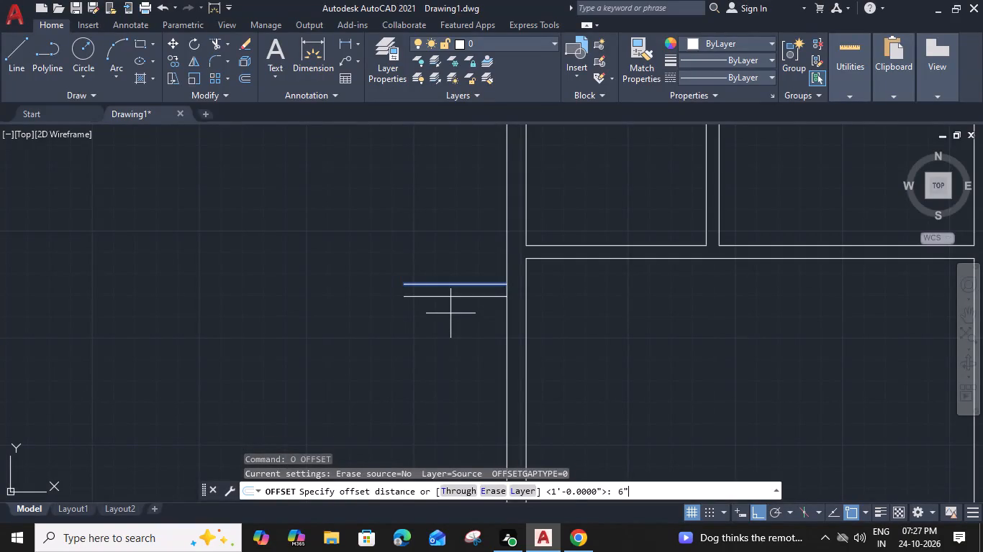
key("Escape")
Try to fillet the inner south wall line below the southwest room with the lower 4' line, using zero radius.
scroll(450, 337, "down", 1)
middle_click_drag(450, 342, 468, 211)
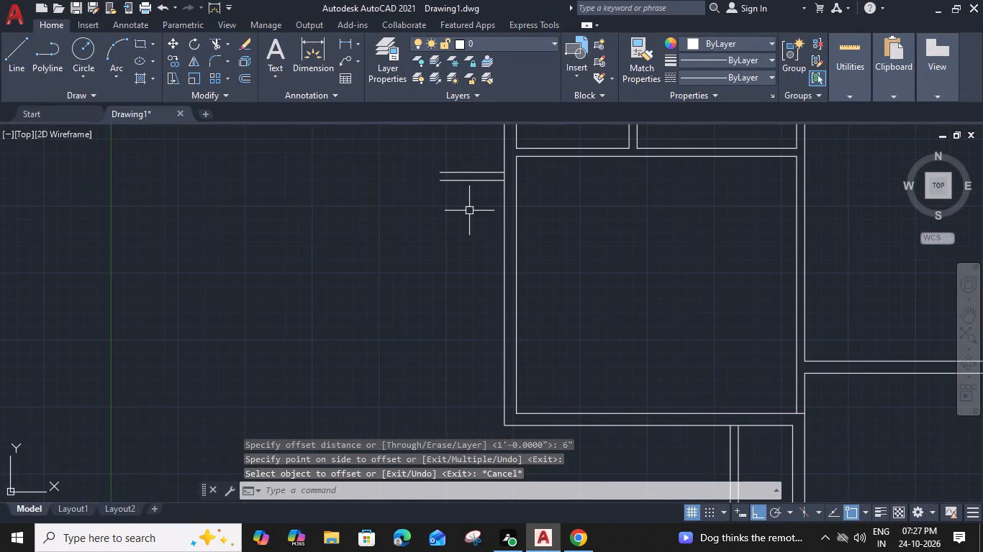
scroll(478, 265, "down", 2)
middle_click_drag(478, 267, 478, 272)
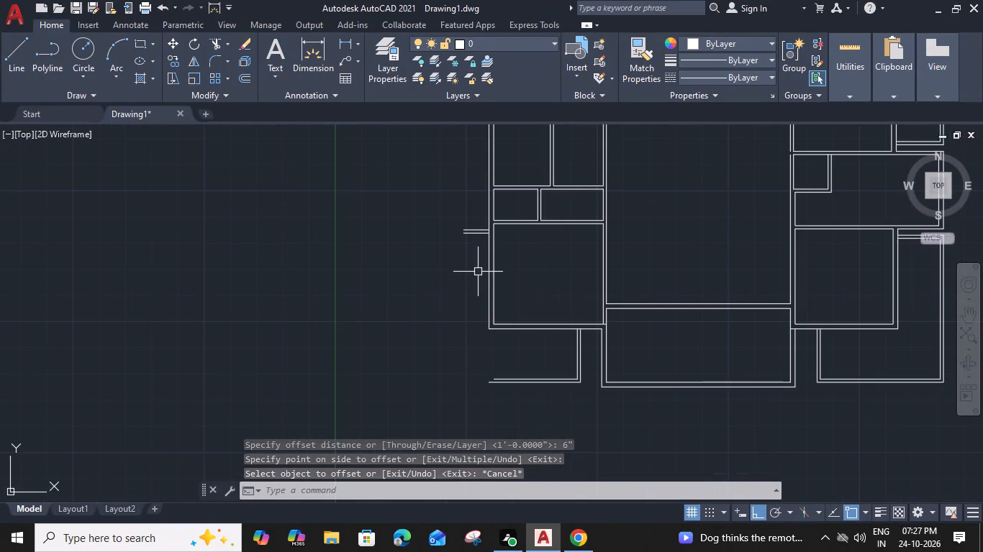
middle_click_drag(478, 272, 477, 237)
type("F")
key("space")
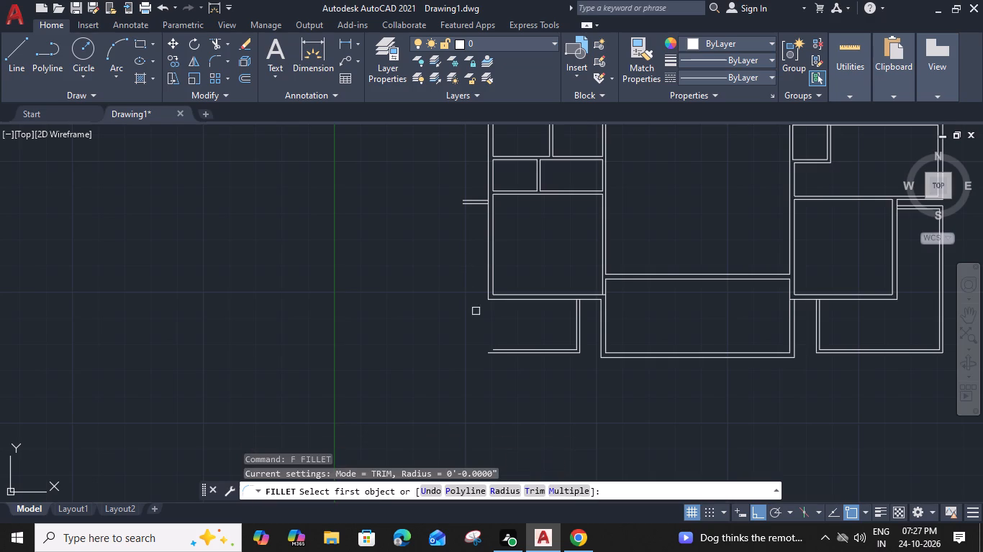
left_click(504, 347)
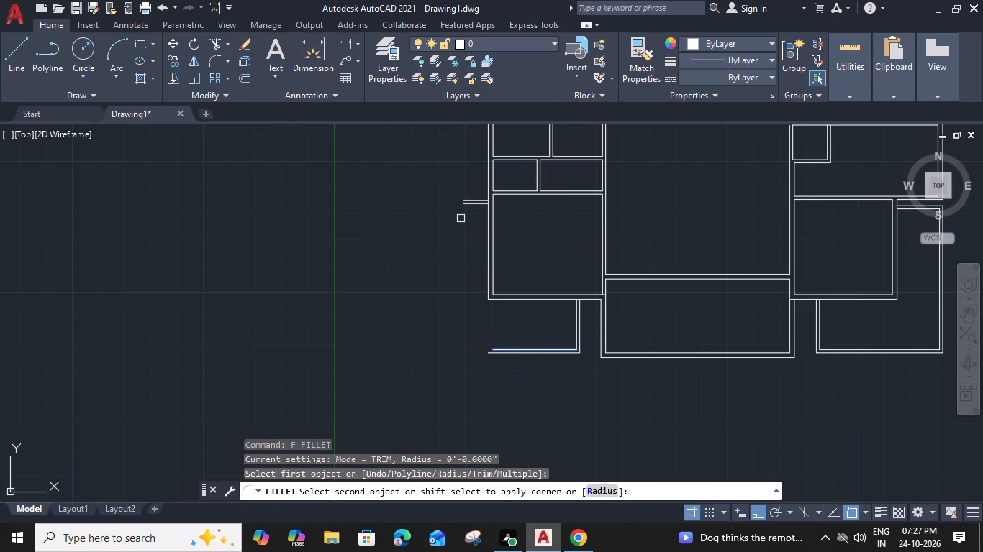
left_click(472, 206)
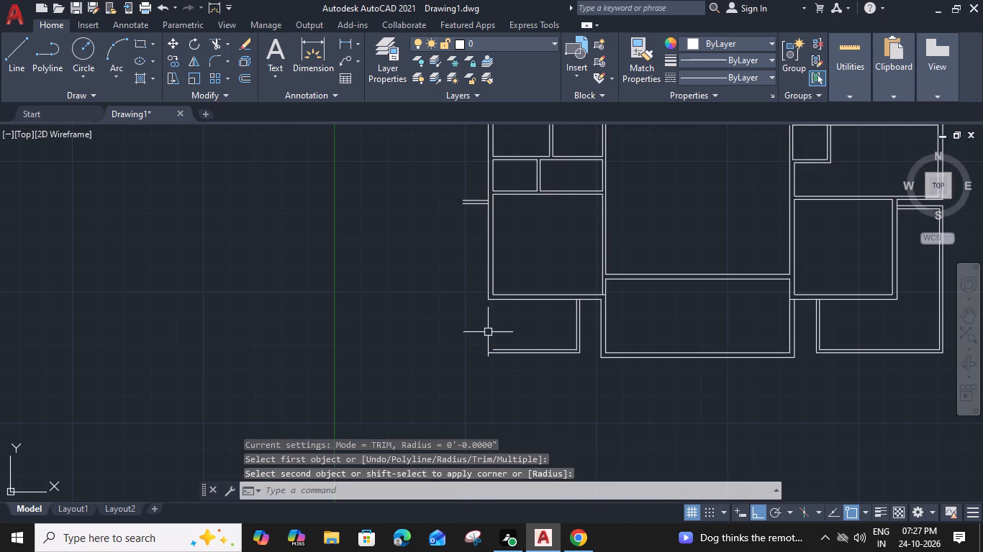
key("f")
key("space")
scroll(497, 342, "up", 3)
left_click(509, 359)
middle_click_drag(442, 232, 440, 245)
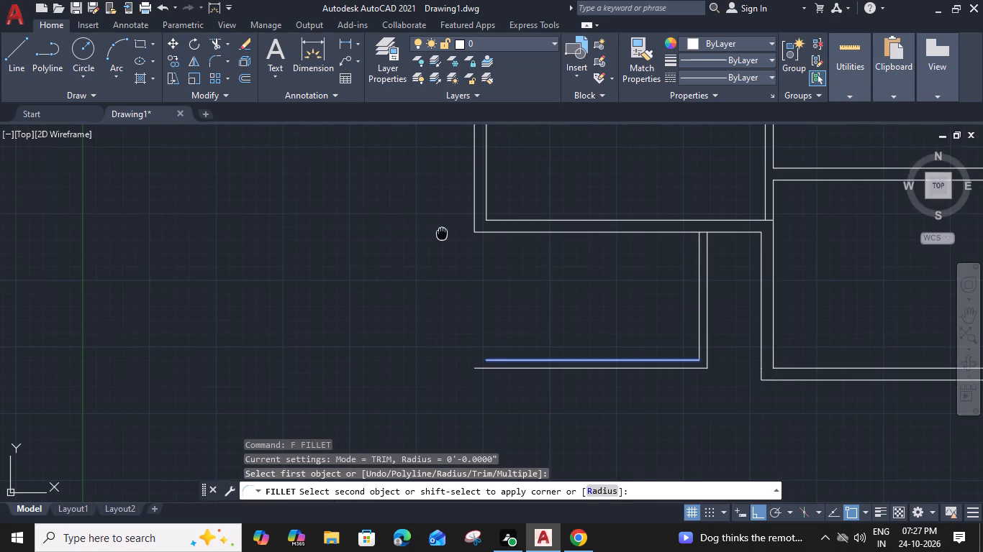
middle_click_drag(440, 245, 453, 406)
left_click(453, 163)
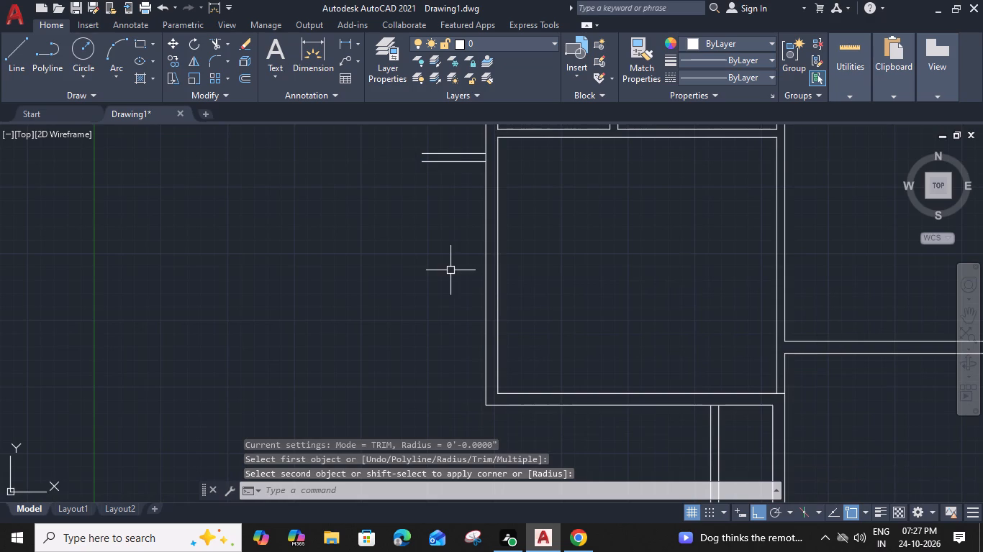
Draw a vertical line south from the lower 4' line's west end, level with the inner south wall line below the southwest room.
scroll(450, 271, "down", 2)
middle_click_drag(432, 345, 441, 339)
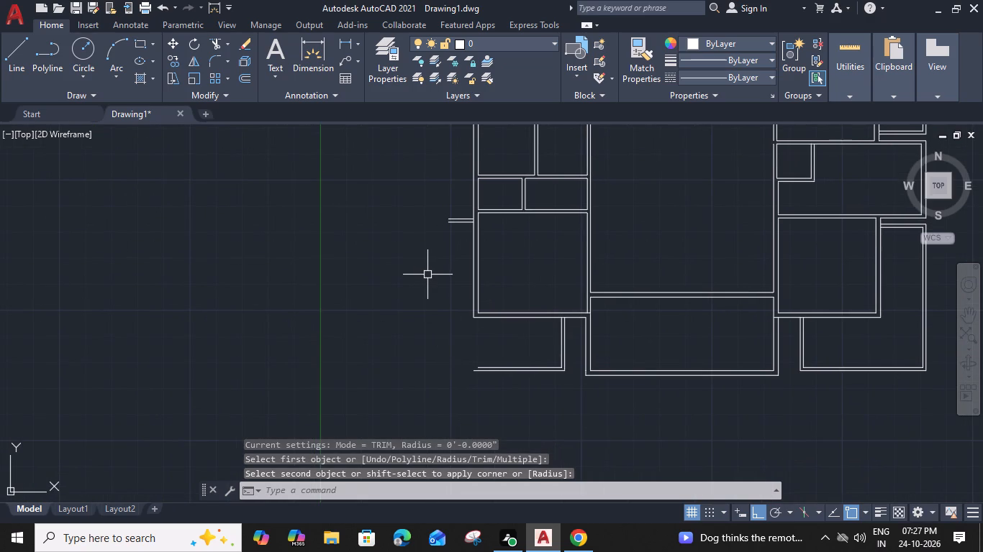
key("l")
key("space")
scroll(439, 231, "up", 1)
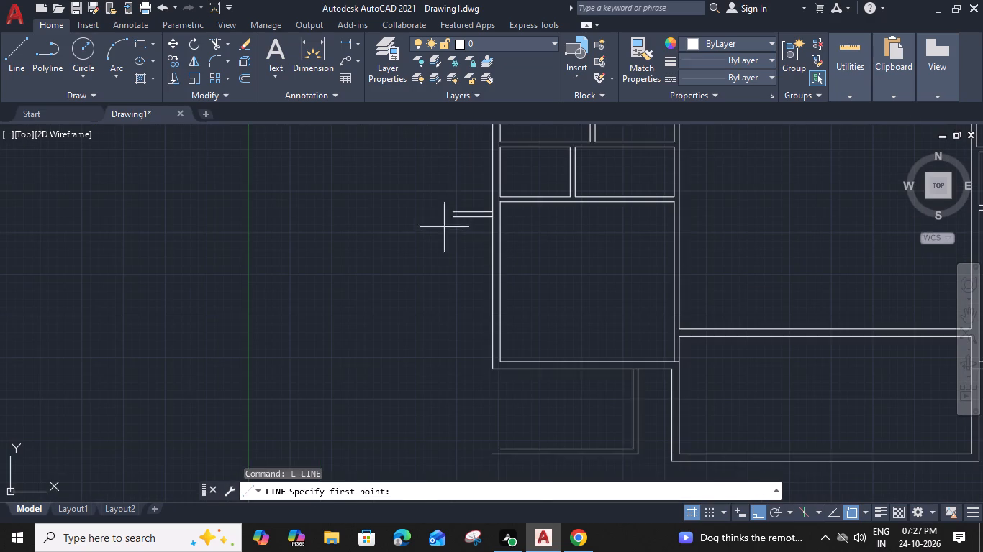
left_click(457, 217)
left_click(456, 448)
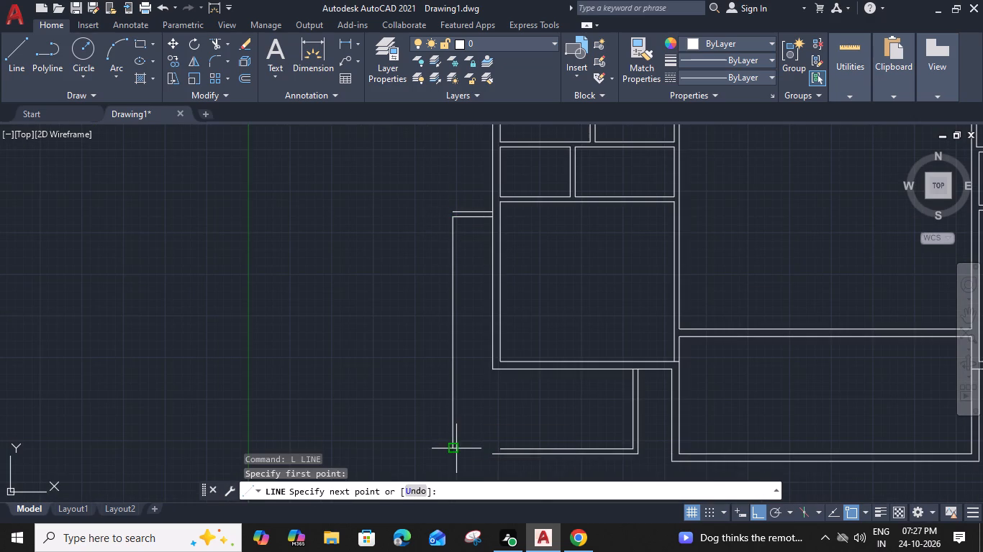
key("space")
Fillet the inner south wall line below the southwest room with the new vertical line, using zero radius.
type("F")
key("space")
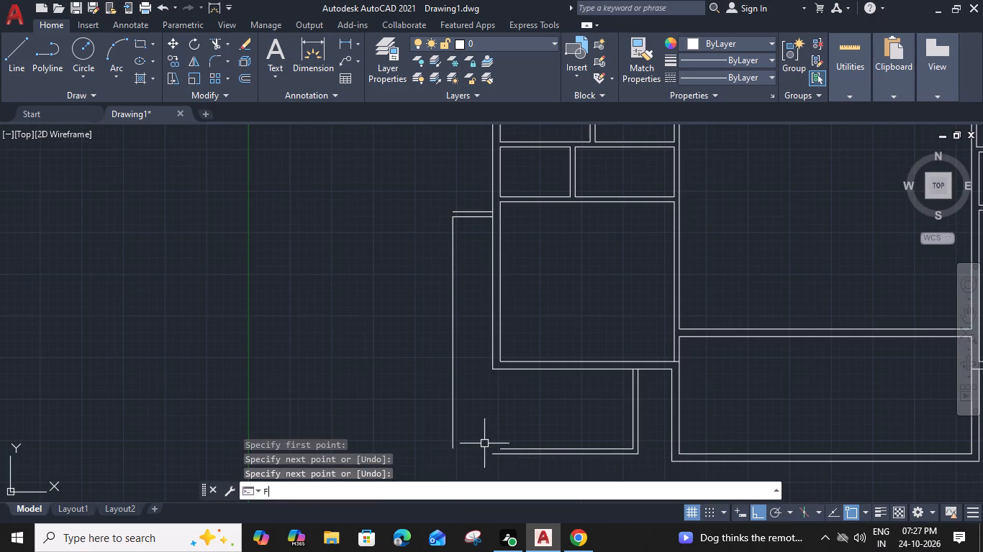
left_click(508, 446)
left_click(453, 430)
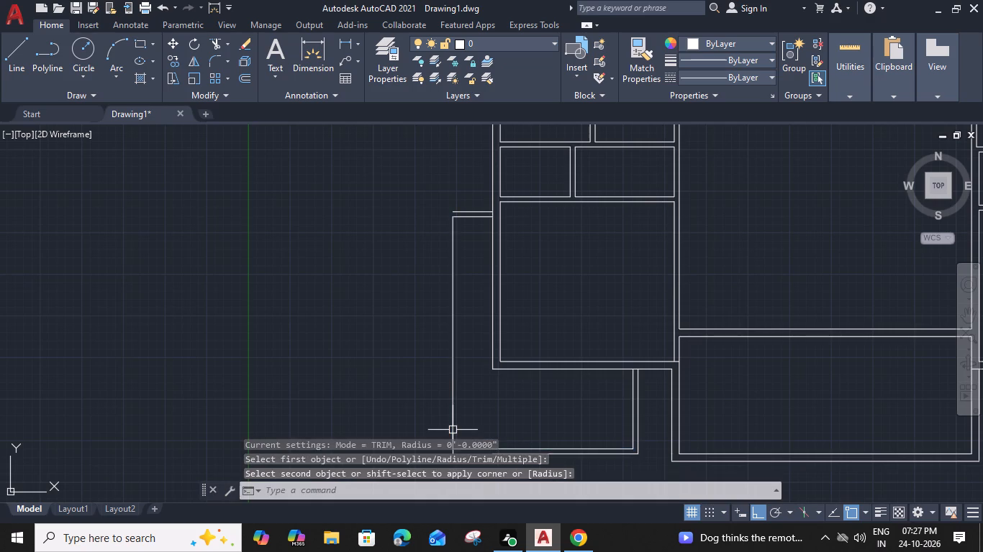
Offset the new vertical line 6" to the west.
middle_click_drag(468, 433, 472, 384)
left_click(456, 352)
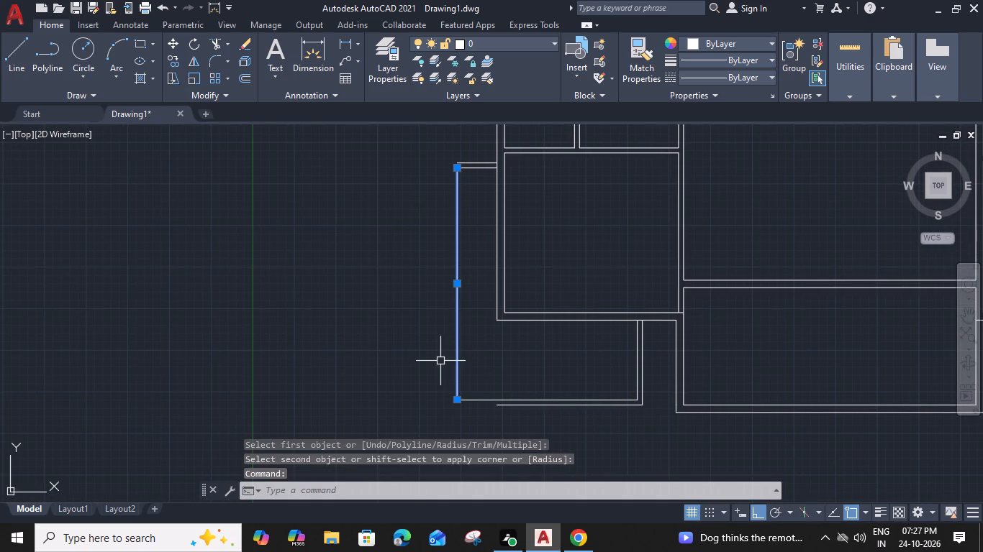
type("O")
key("space")
key("6")
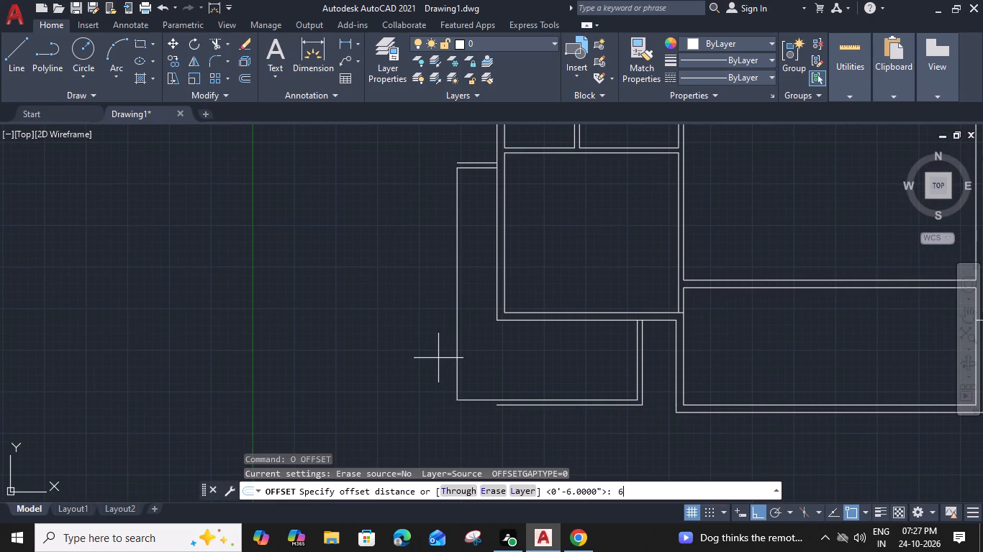
key("shift+quotedbl")
key("Return")
left_click(407, 367)
key("Escape")
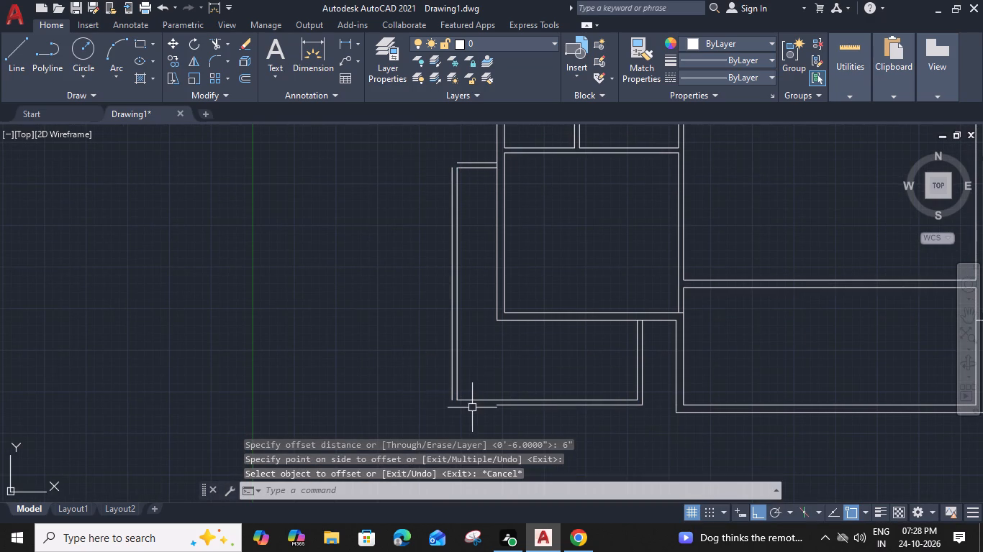
Fillet the outer vertical line with the outer south wall line and the upper 4' line in multiple mode, using zero radius.
type("F")
key("space")
type("M")
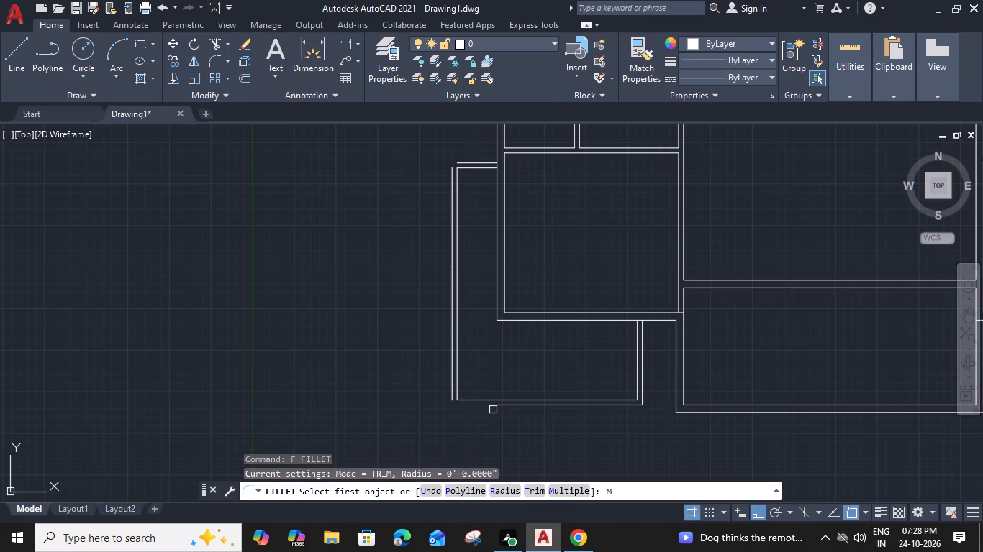
key("space")
left_click(504, 406)
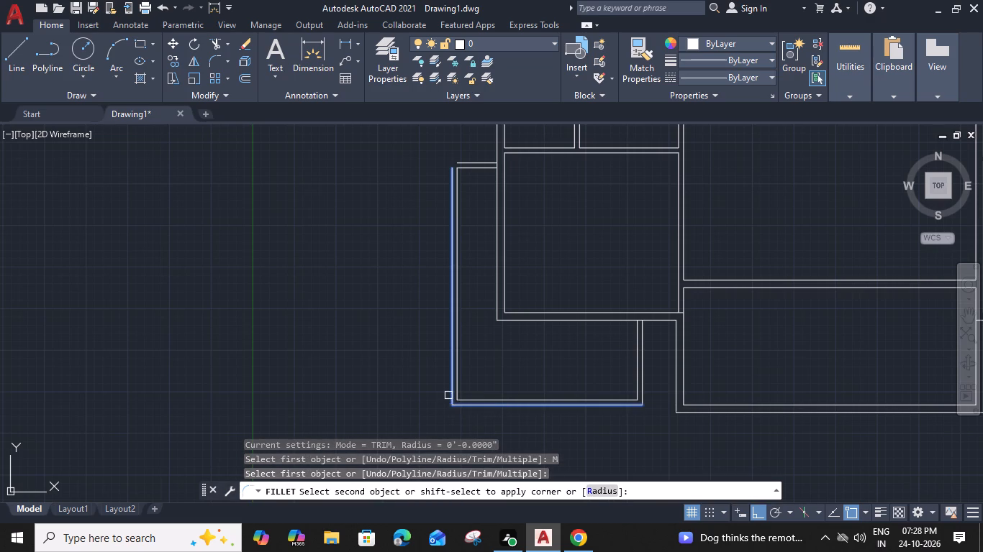
left_click(448, 395)
left_click(449, 395)
middle_click_drag(444, 295, 435, 345)
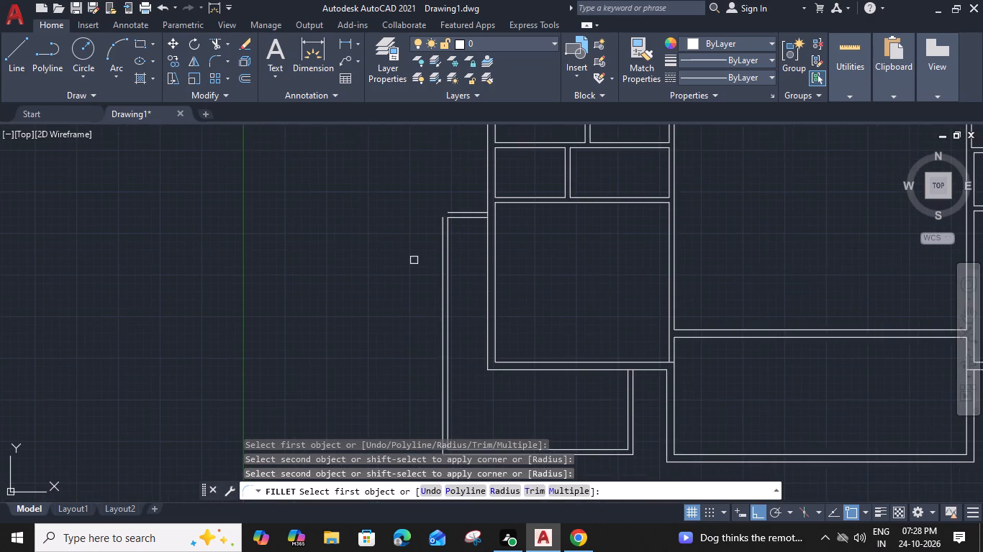
scroll(424, 230, "up", 2)
left_click(466, 215)
left_click(497, 190)
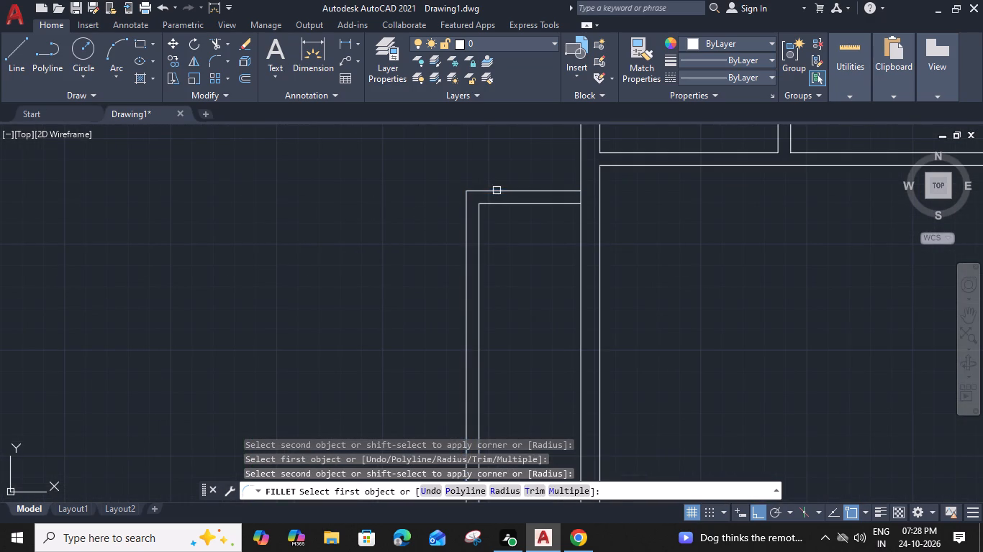
key("Escape")
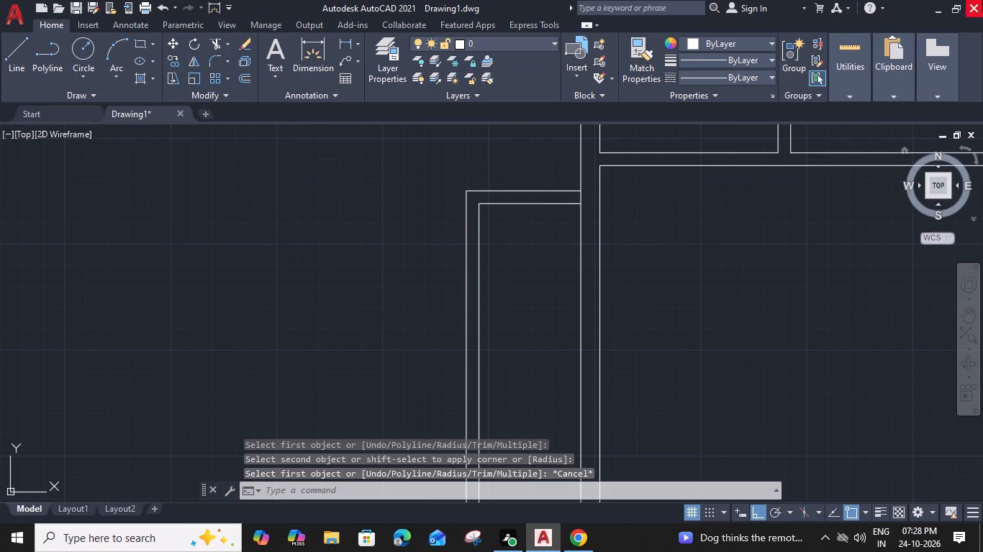
Draw a 4' line westward from the outer west wall, level with the south inner wall line of the top-row northwest room.
scroll(509, 213, "down", 1)
middle_click_drag(530, 226, 569, 390)
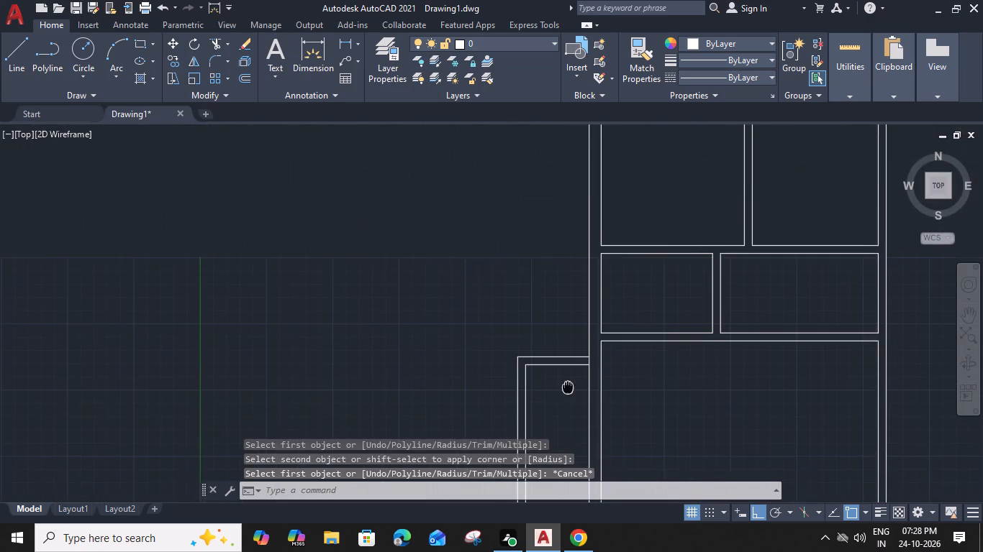
scroll(527, 280, "down", 2)
middle_click_drag(533, 249, 541, 256)
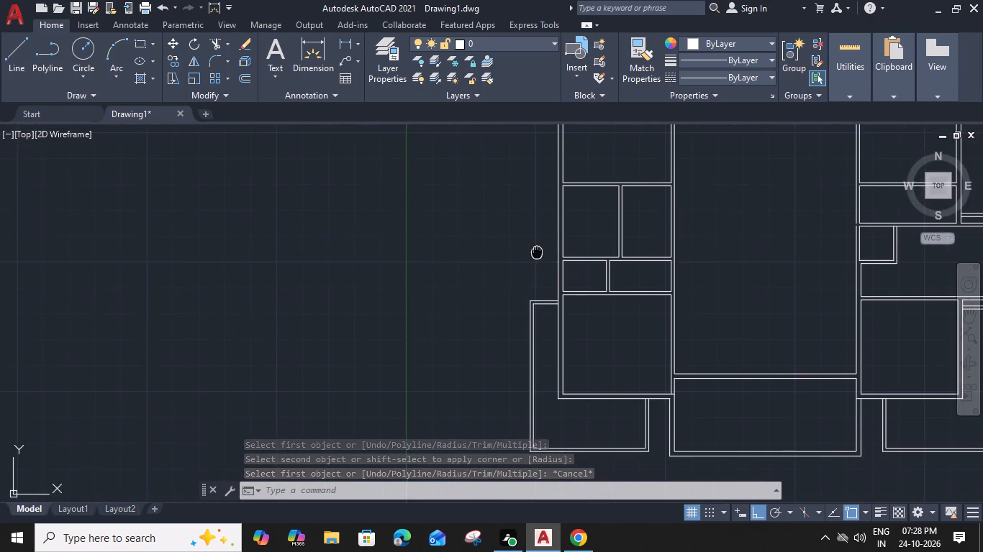
middle_click_drag(541, 256, 599, 290)
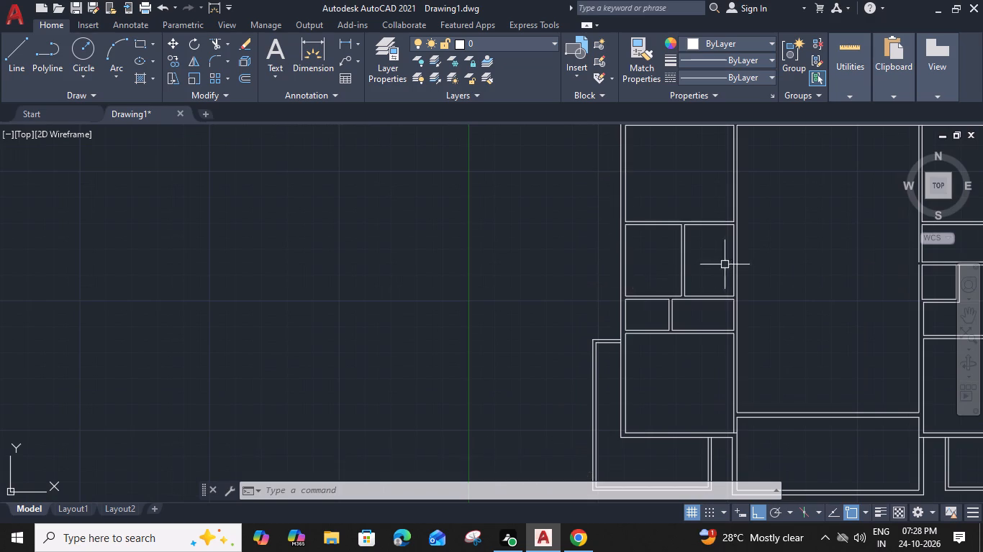
scroll(728, 282, "down", 1)
middle_click_drag(715, 249, 628, 305)
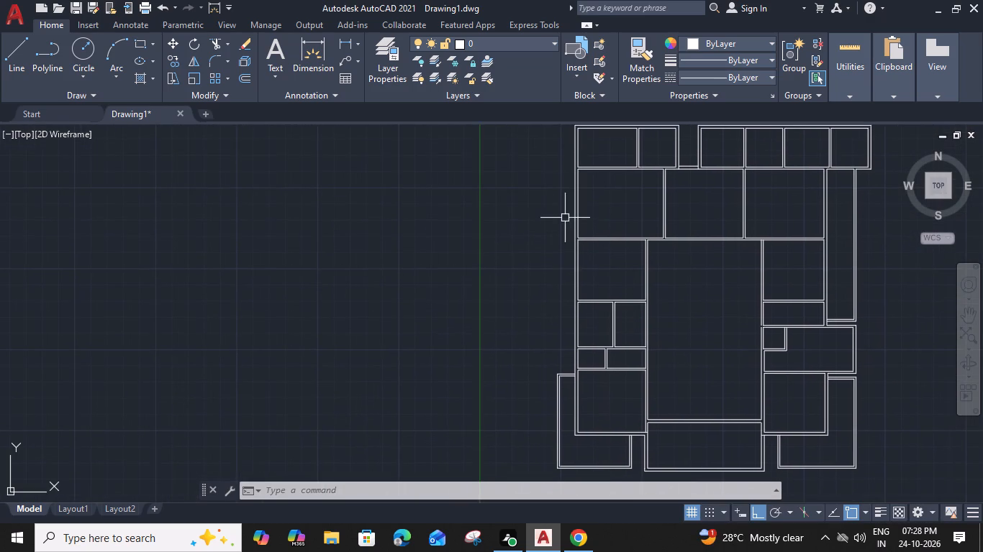
middle_click_drag(563, 224, 558, 256)
scroll(566, 193, "up", 1)
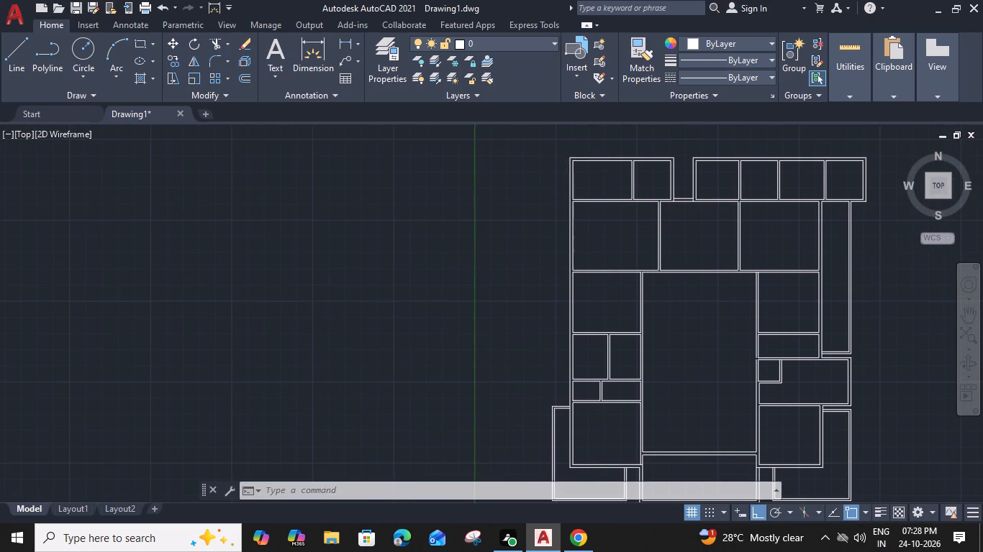
scroll(566, 193, "up", 1)
type("L")
key("space")
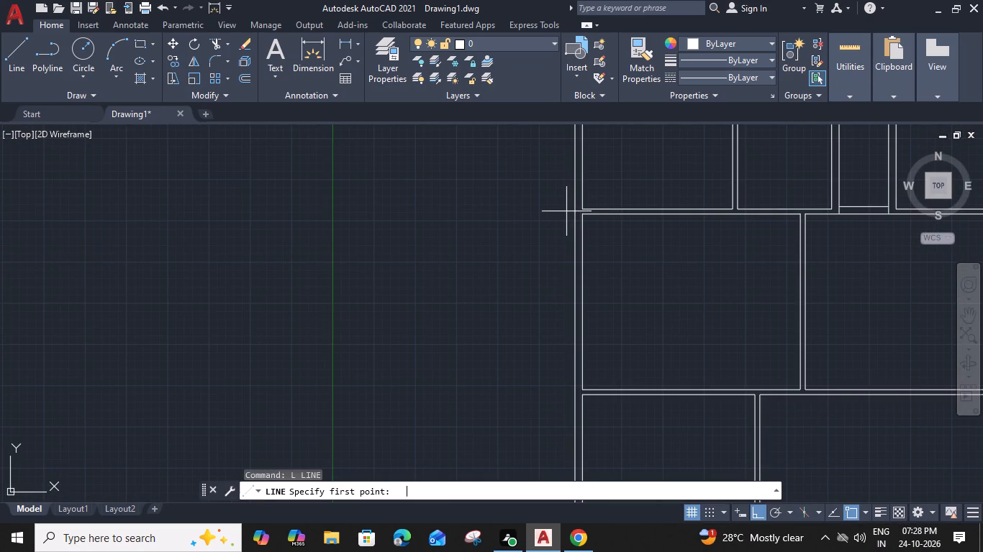
left_click(574, 208)
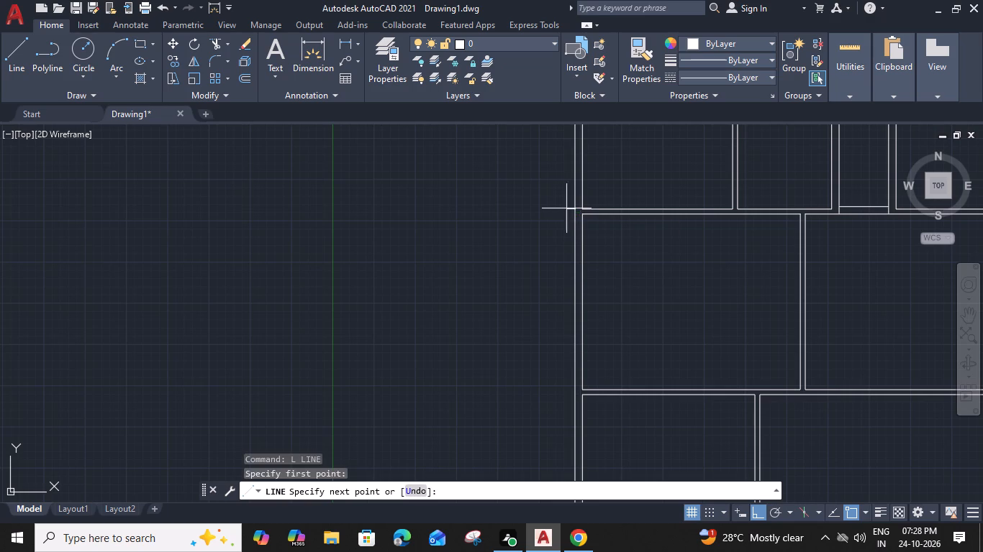
type("4'")
key("space")
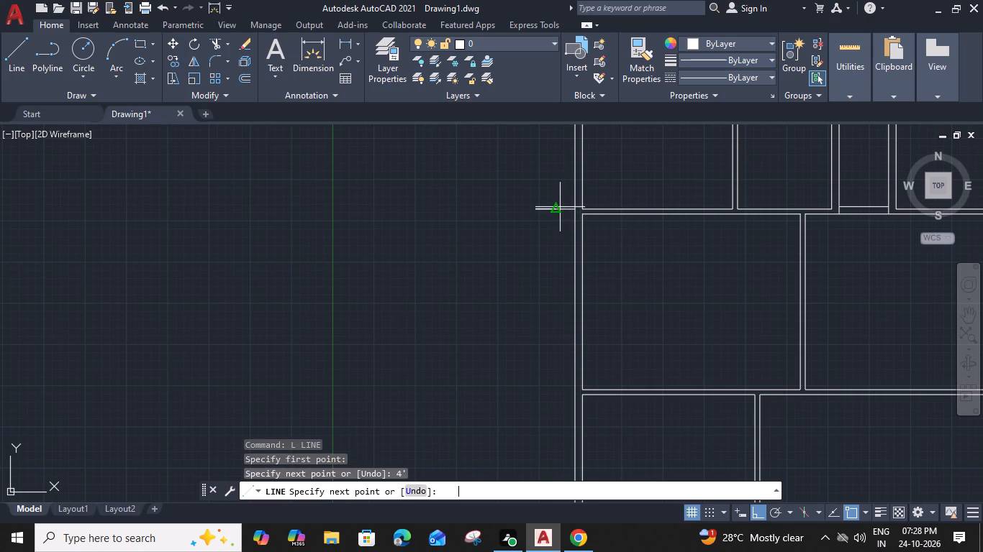
key("Escape")
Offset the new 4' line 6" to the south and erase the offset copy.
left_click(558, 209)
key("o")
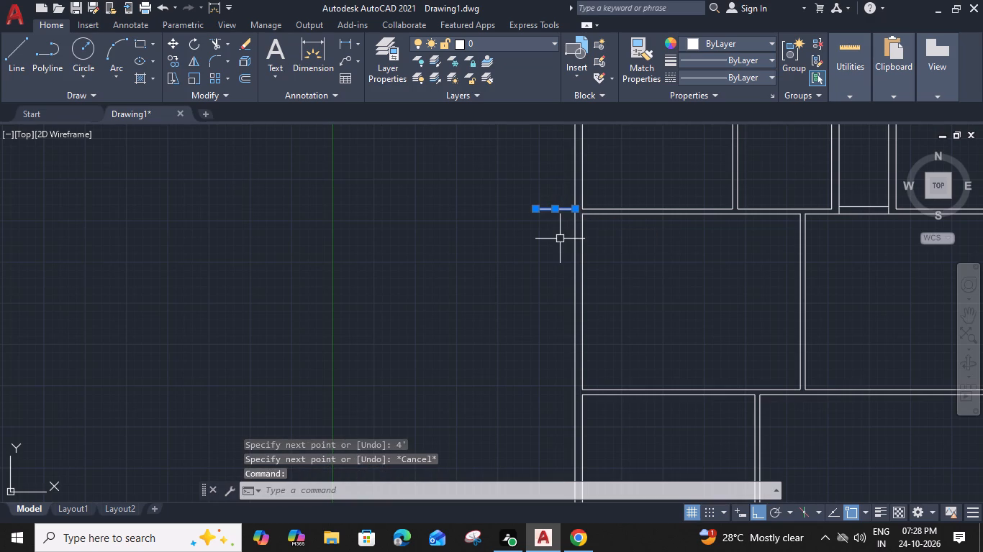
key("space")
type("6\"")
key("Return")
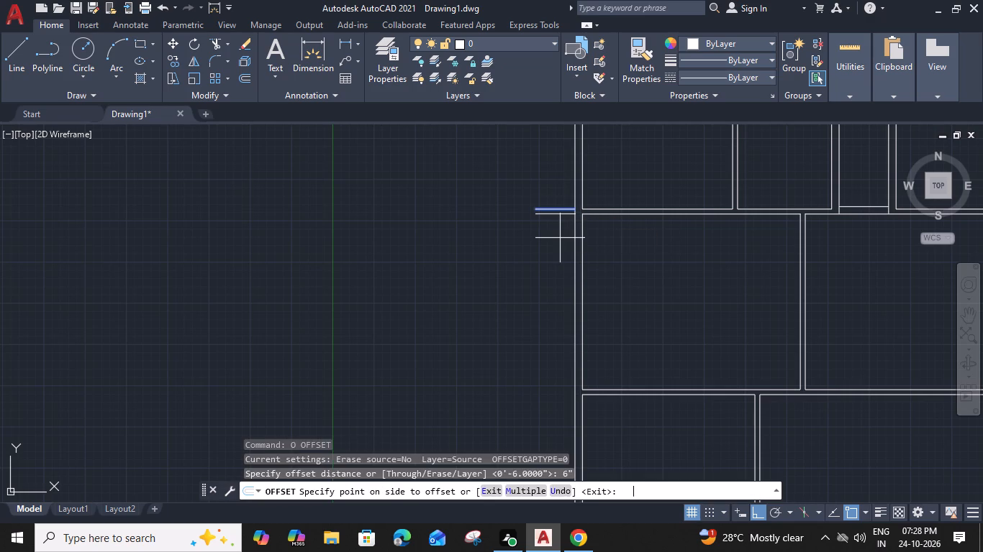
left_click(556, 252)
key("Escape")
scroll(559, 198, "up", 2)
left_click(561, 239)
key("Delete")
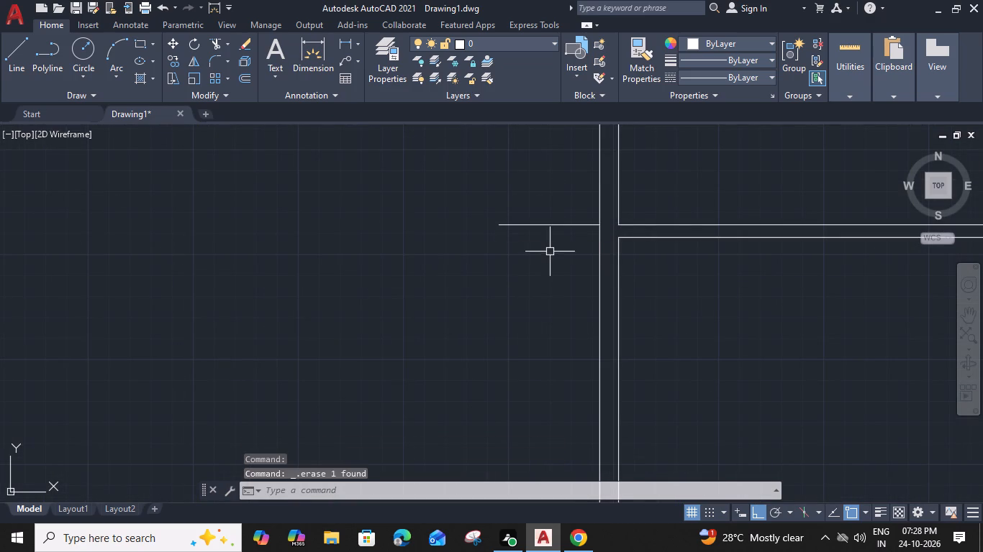
Offset the northern 4' line 1' to the south and erase the original line.
left_click(558, 224)
type("O 1")
type("'")
key("space")
left_click(558, 300)
key("Escape")
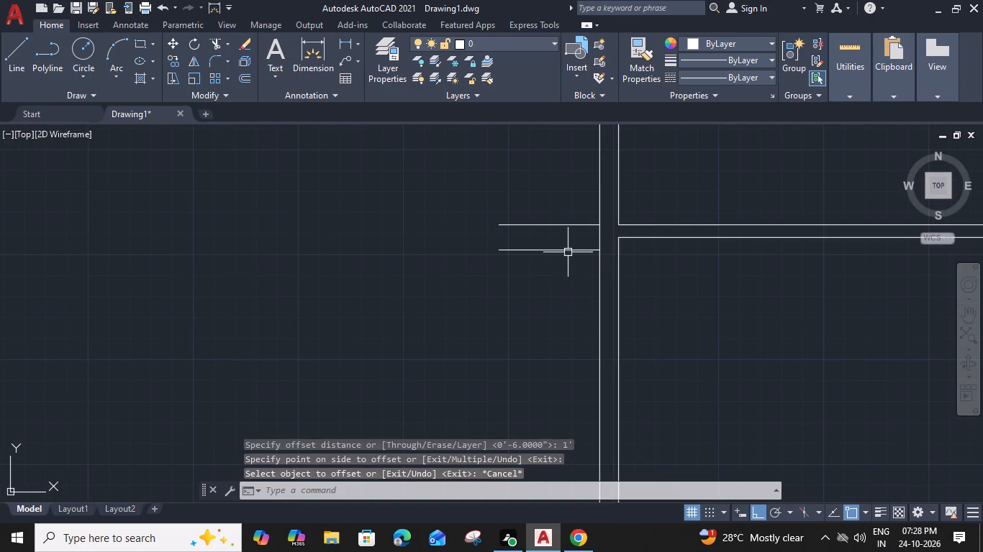
left_click(571, 224)
key("Delete")
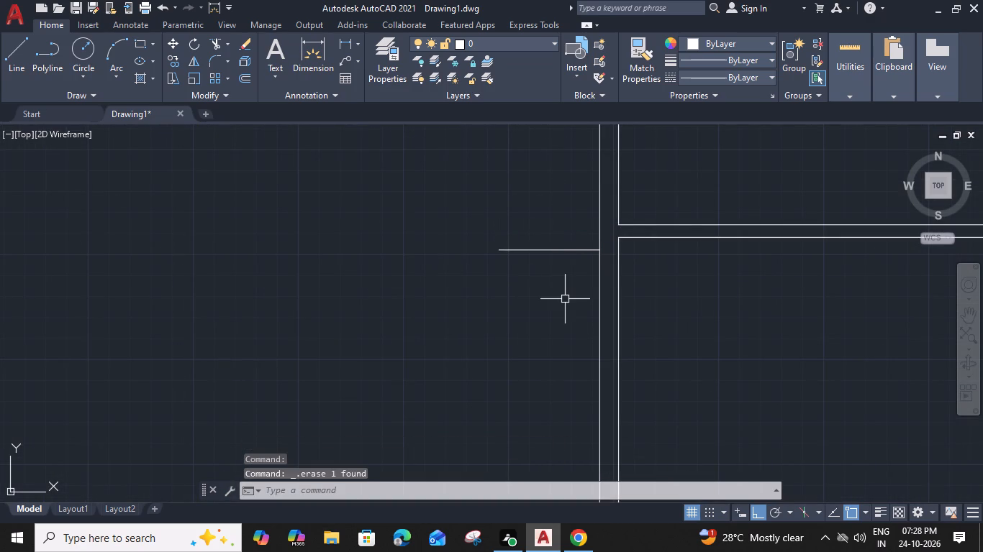
Offset the remaining 4' line another 1' to the south and erase its original.
middle_click_drag(568, 298, 569, 264)
left_click(562, 218)
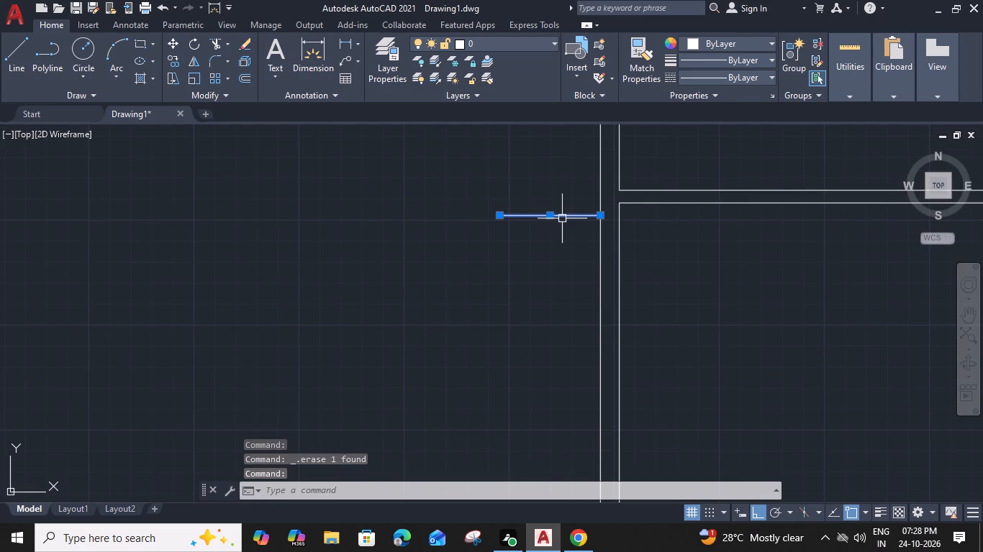
type("O 1'")
key("space")
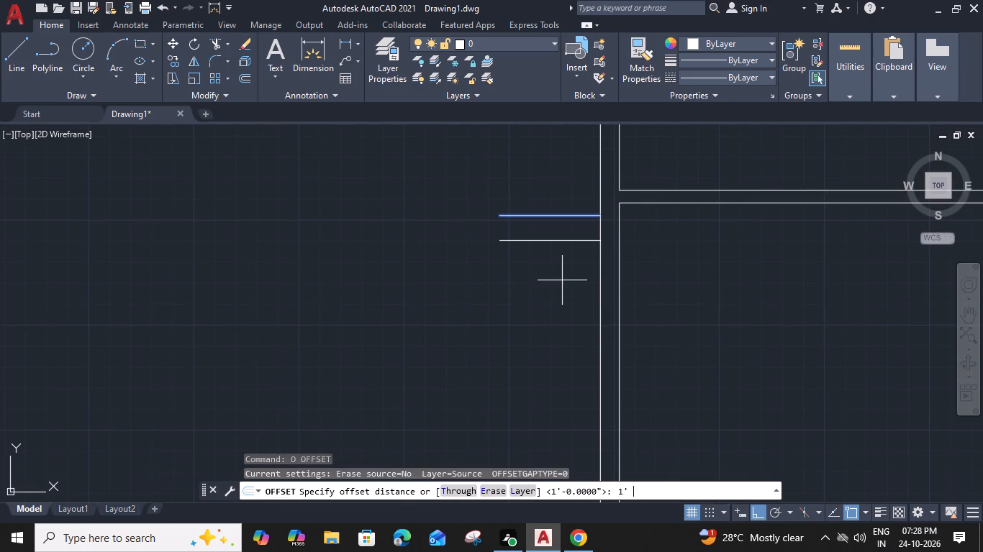
left_click(562, 286)
key("Escape")
left_click(562, 217)
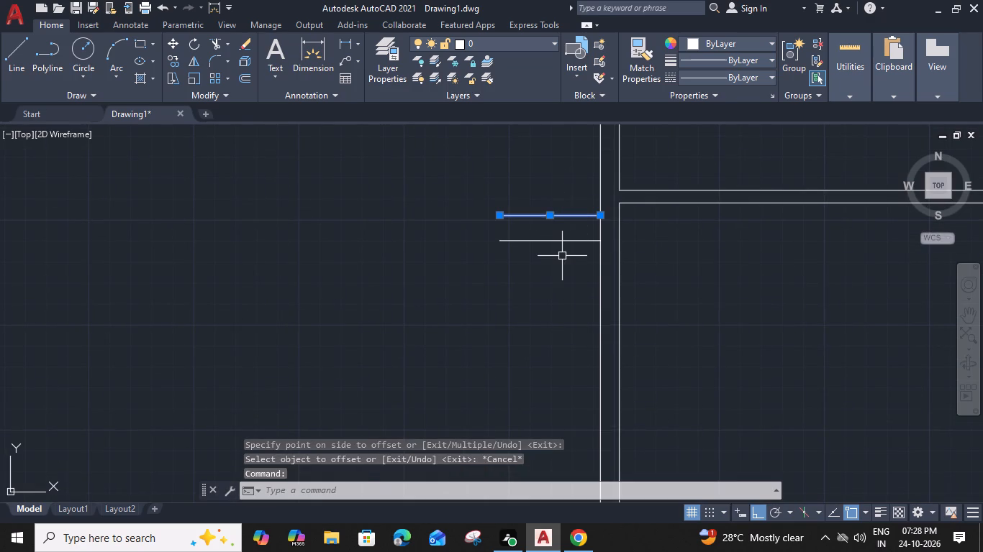
key("Delete")
Offset the remaining northern 4' line 6" to the south.
left_click(568, 241)
type("O")
key("space")
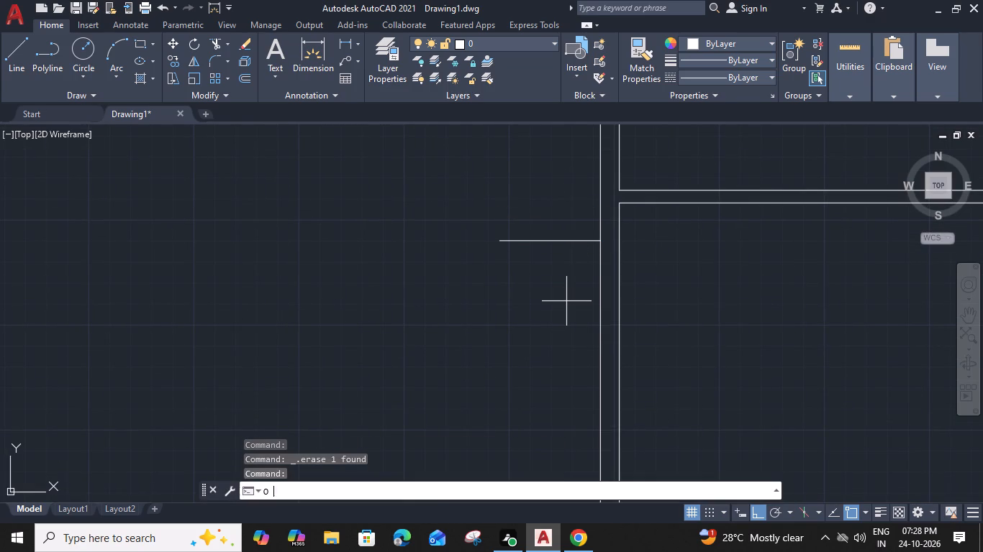
key("6")
key("shift+quotedbl")
key("Return")
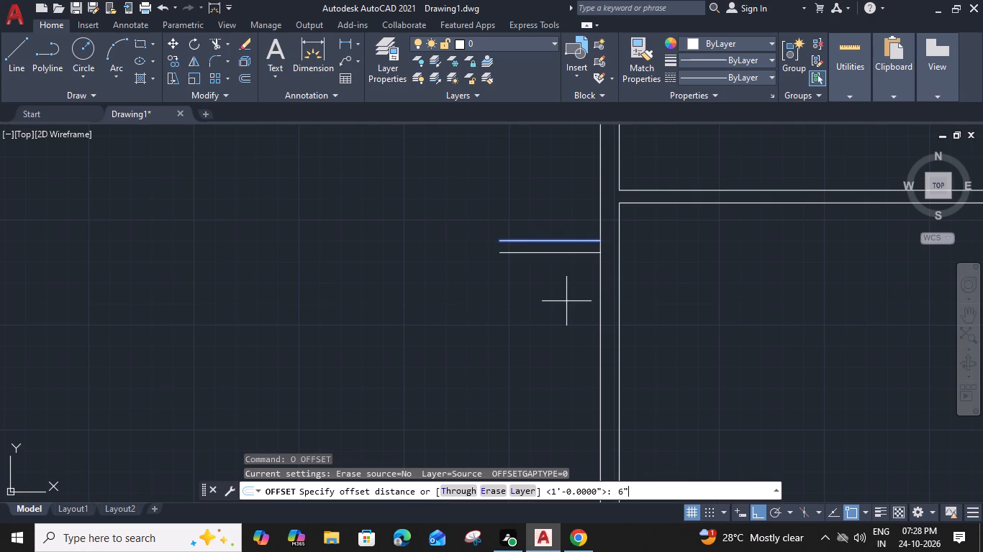
left_click(567, 306)
key("Escape")
Draw a vertical line about 30'-3" long southward from the west end of the lower northern 4' line.
scroll(566, 303, "down", 2)
middle_click_drag(561, 304, 598, 187)
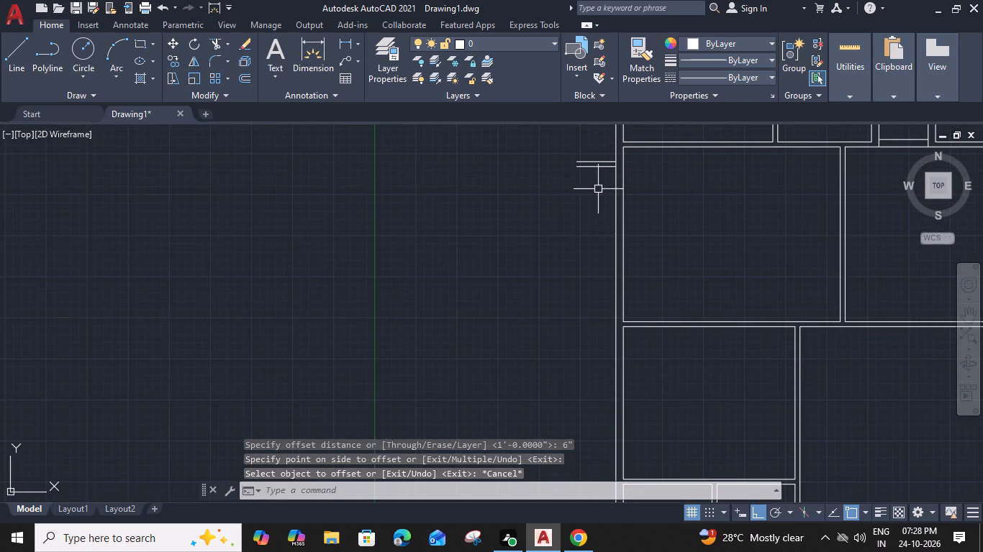
type("L")
key("space")
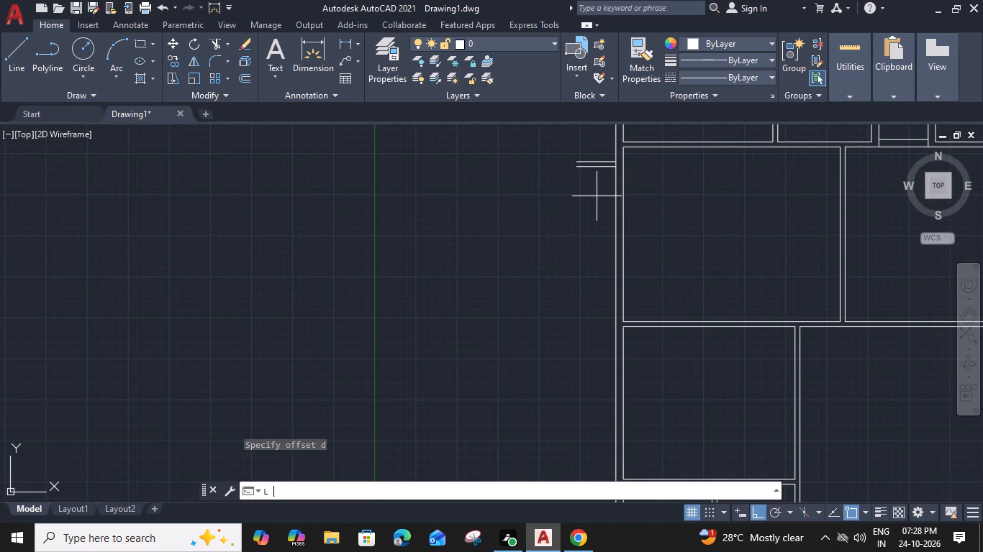
left_click(576, 169)
middle_click_drag(576, 364, 571, 197)
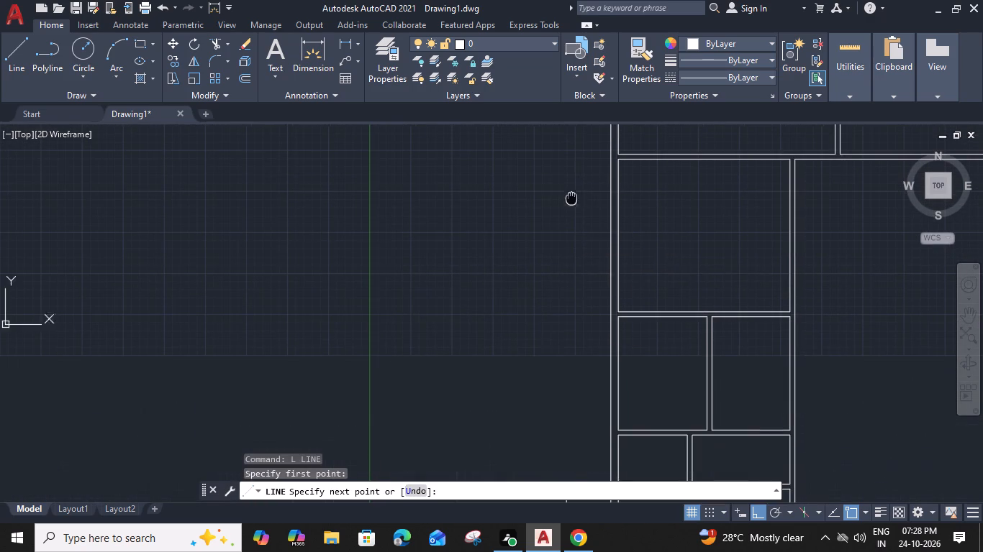
left_click(572, 296)
key("Escape")
Draw a 4' horizontal line westward from the outer west wall, level with the wall south of the upper-west room.
key("l")
key("space")
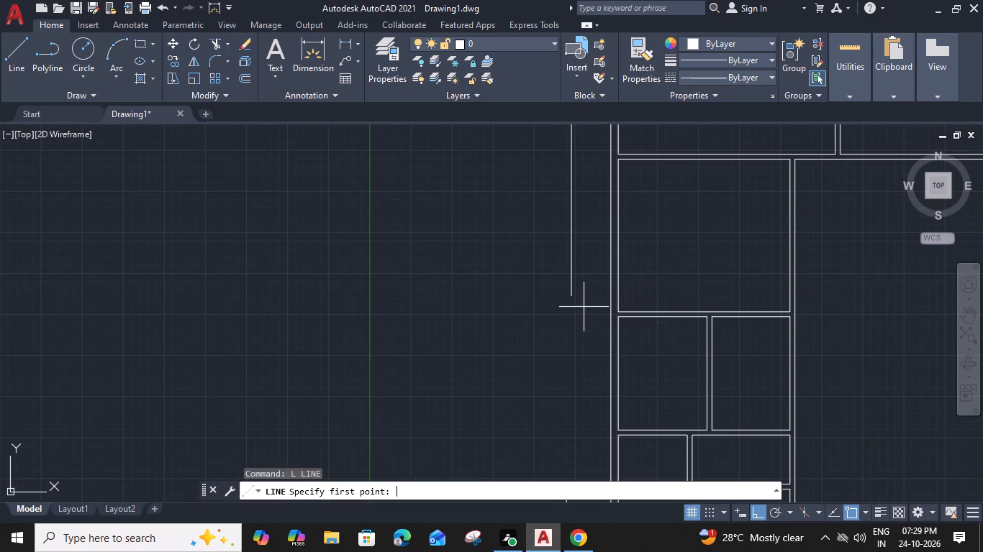
scroll(604, 325, "up", 2)
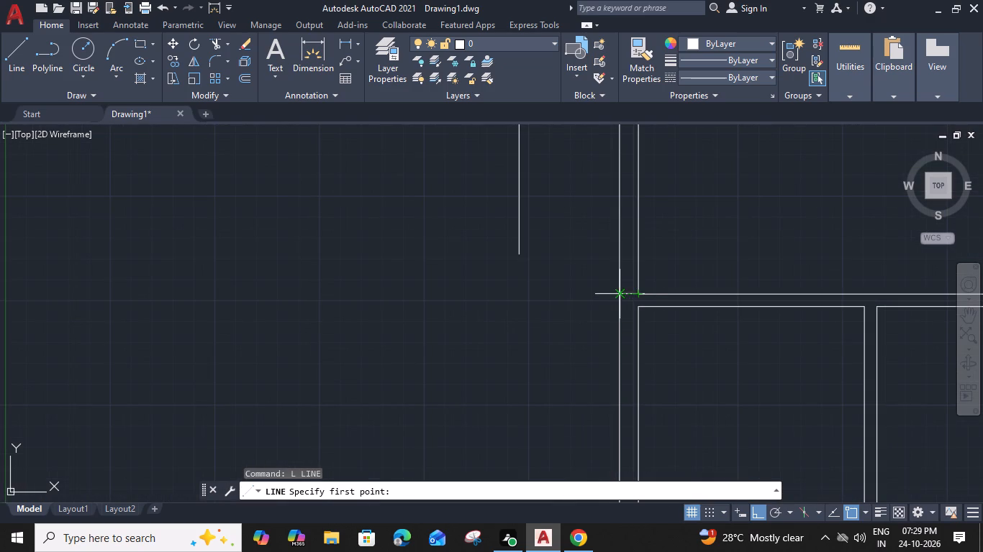
left_click(617, 296)
key("4")
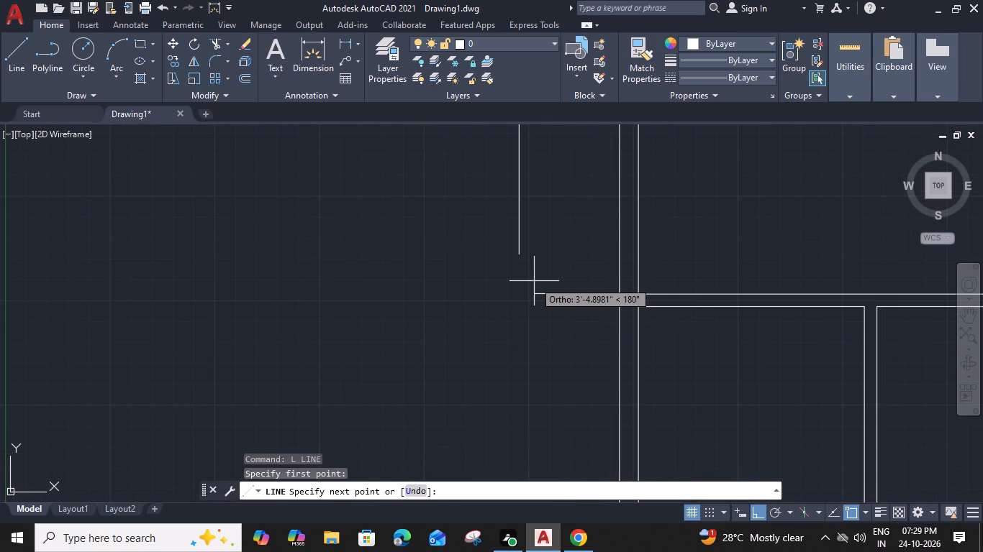
type("'")
key("space")
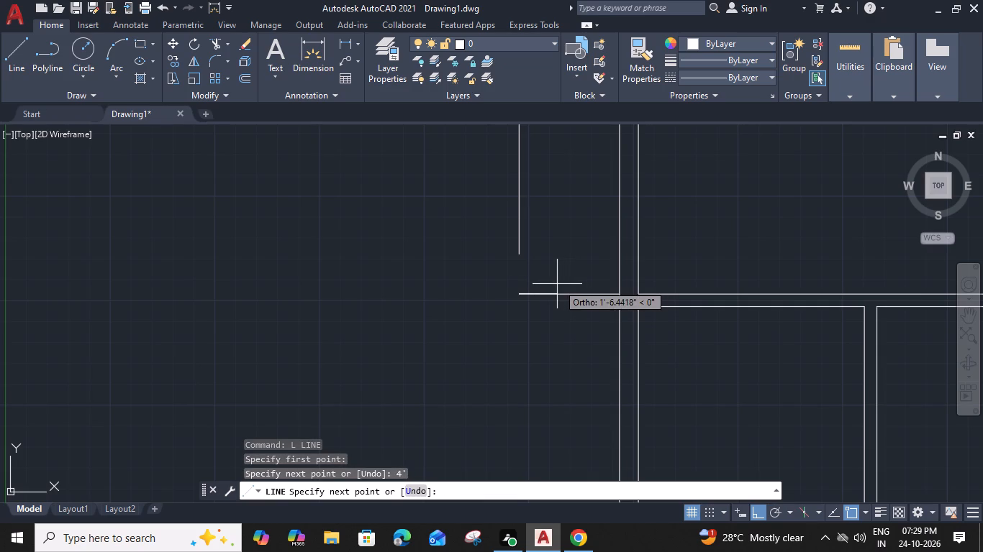
key("Escape")
Offset the new 4' line 1' to the north, and offset that copy another 1' north.
middle_click_drag(582, 268, 883, 267)
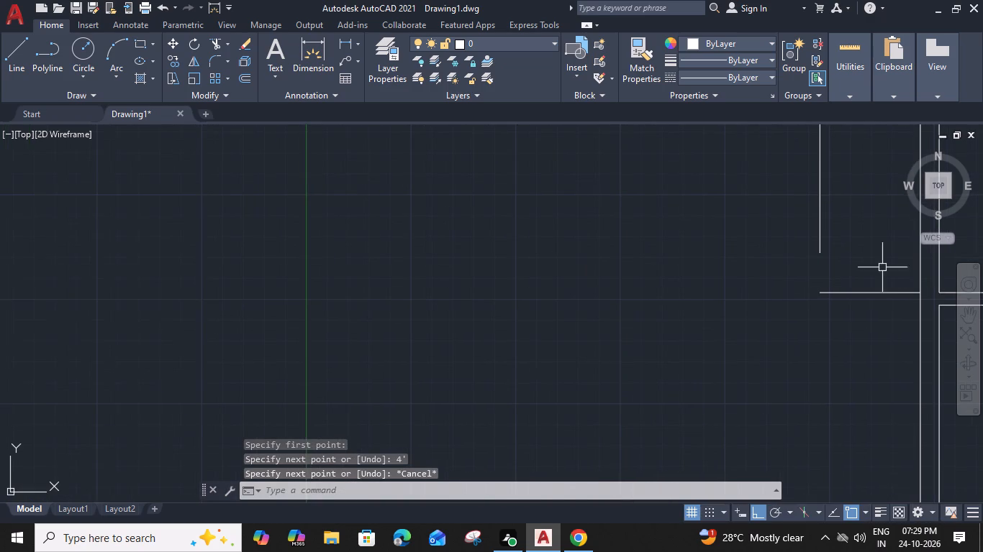
middle_click_drag(934, 305, 812, 289)
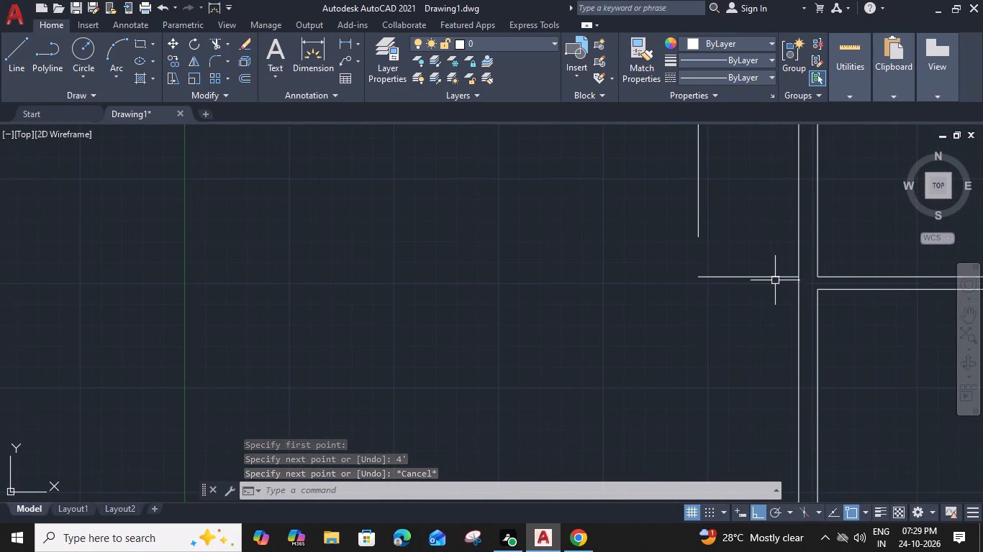
left_click(775, 279)
type("O")
key("space")
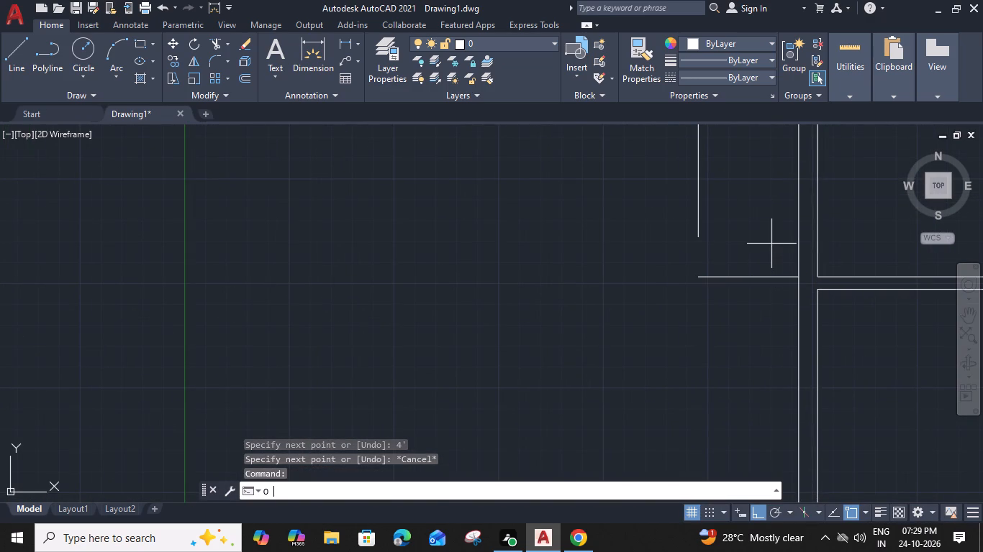
key("1")
key("apostrophe")
key("space")
left_click(778, 213)
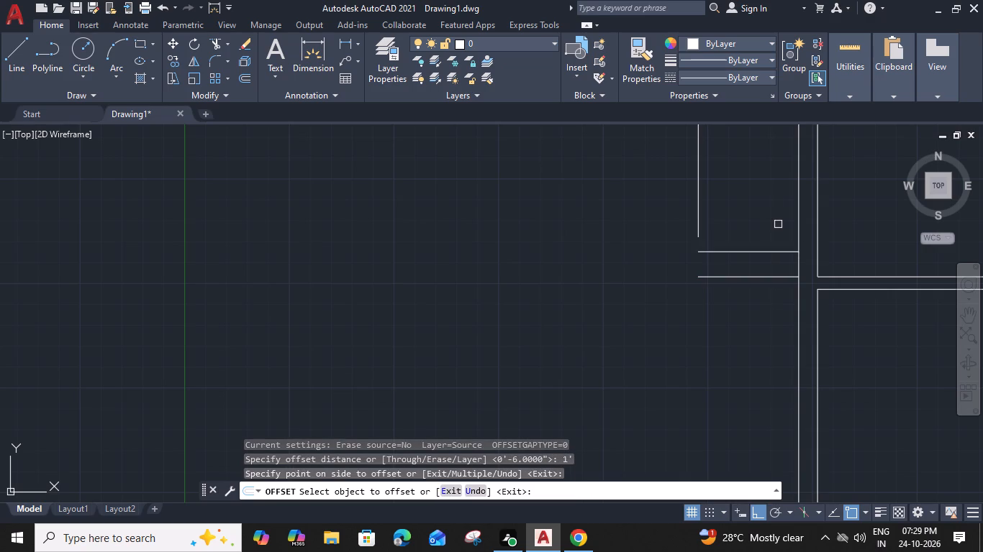
middle_click_drag(781, 214, 770, 261)
left_click_drag(762, 296, 762, 280)
left_click(761, 248)
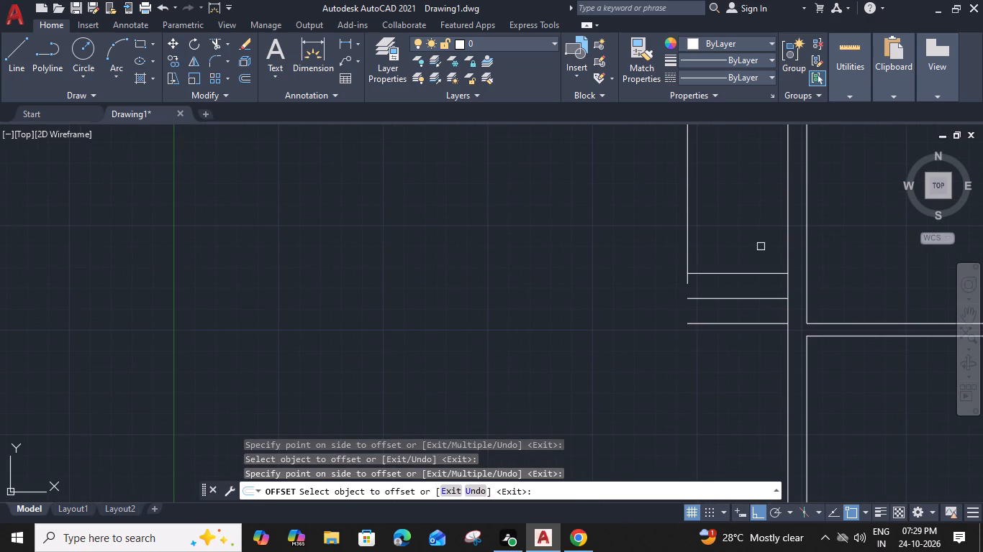
key("Escape")
Offset the northernmost of these 4' lines 6" north and the long vertical line 6" west.
left_click_drag(759, 271, 759, 264)
type("O")
key("space")
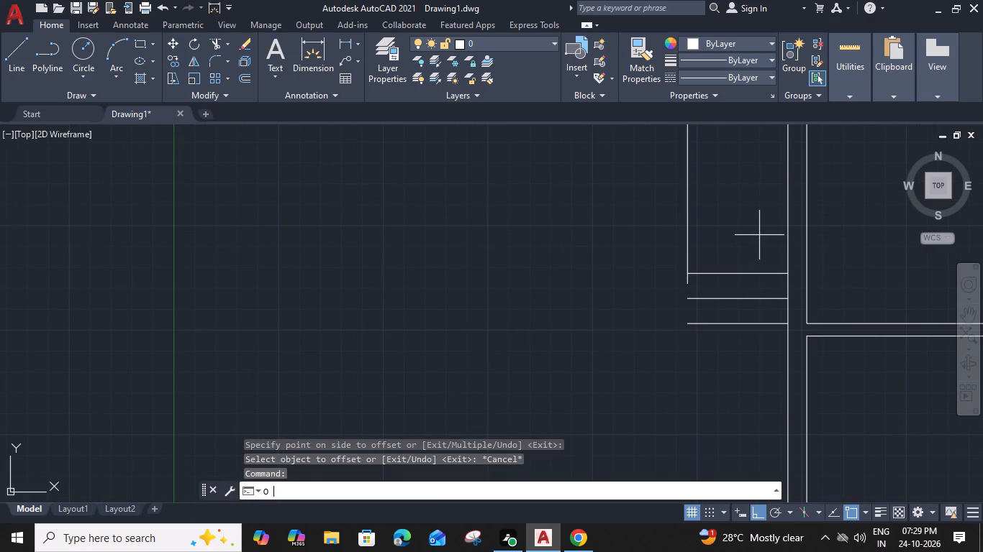
key("6")
key("shift+quotedbl")
key("Return")
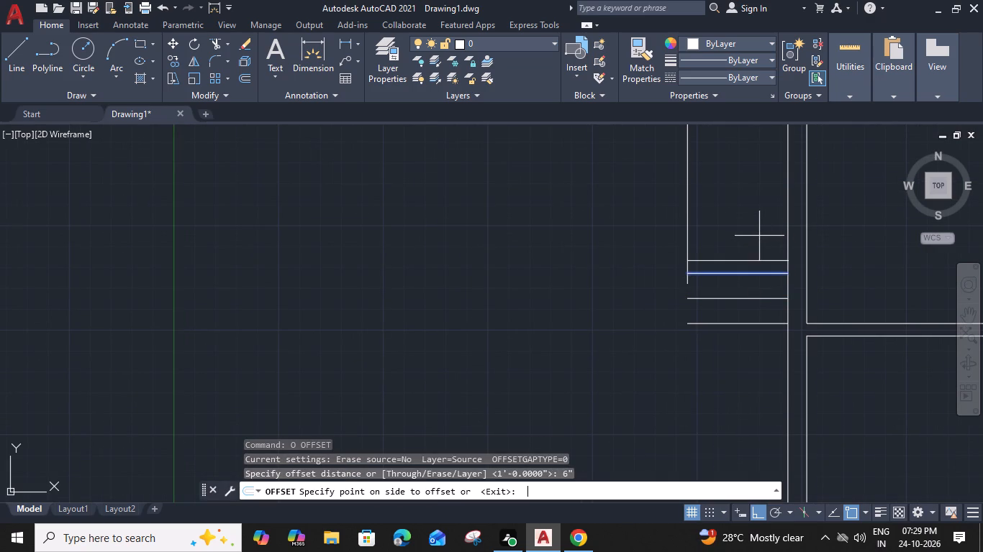
left_click(756, 213)
left_click(686, 211)
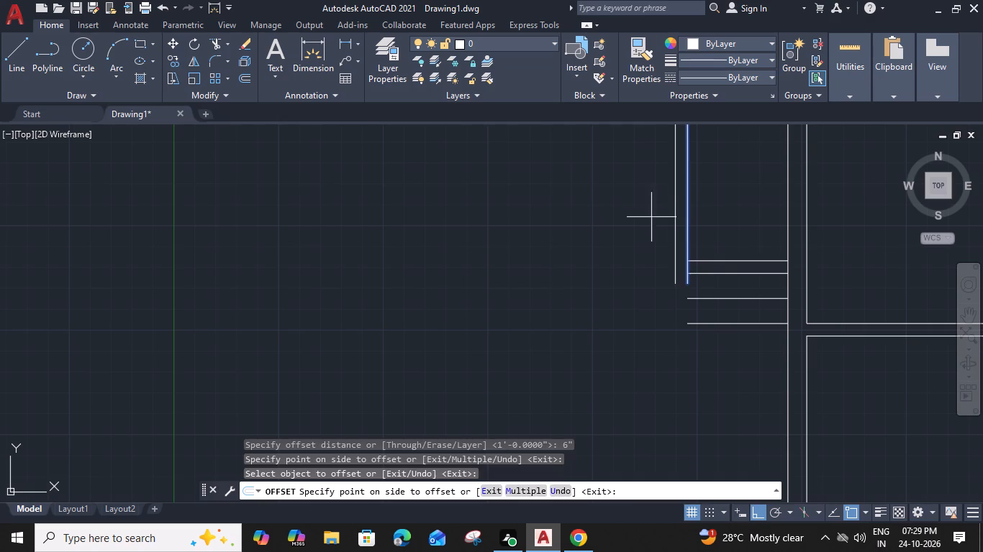
left_click(650, 218)
key("Escape")
Remove the two surplus southern 4' lines and trim and extend the double wall lines into a clean southwest corner.
type("TR")
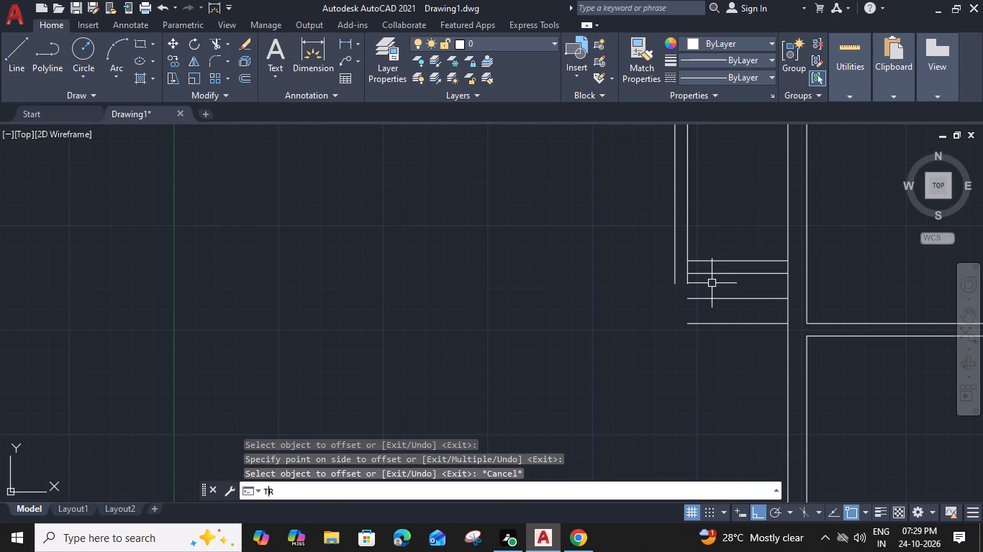
key("space")
left_click(730, 289)
left_click_drag(717, 341, 717, 331)
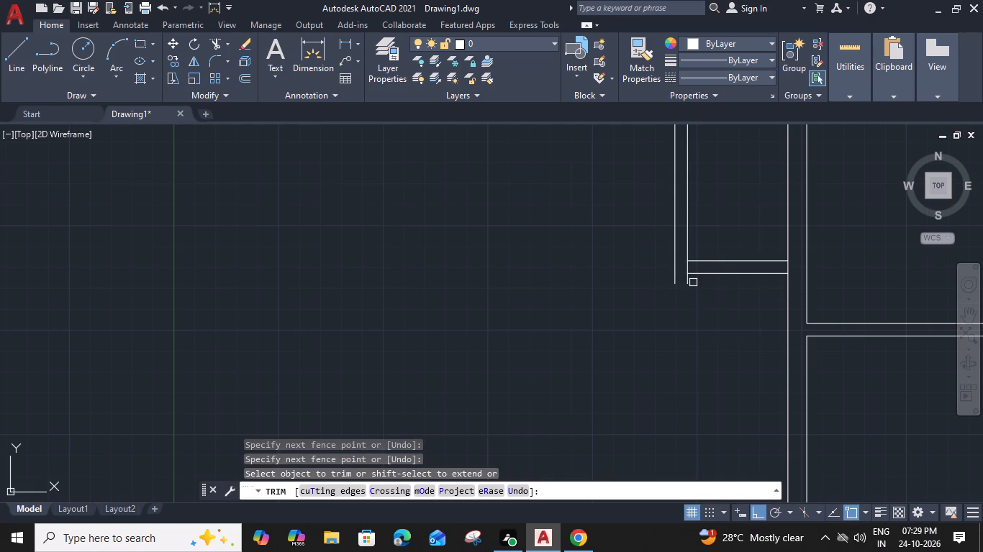
left_click(689, 284)
left_click(687, 267)
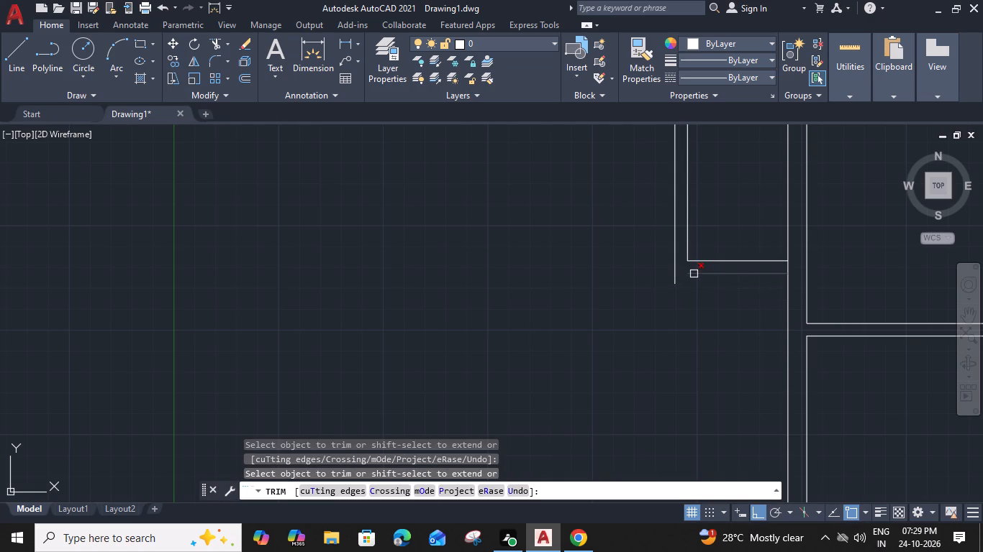
left_click(700, 275, "shift")
left_click(677, 285)
key("Escape")
Fillet the outer top and outer west lines of the northwest outer space into a square corner.
scroll(688, 282, "down", 4)
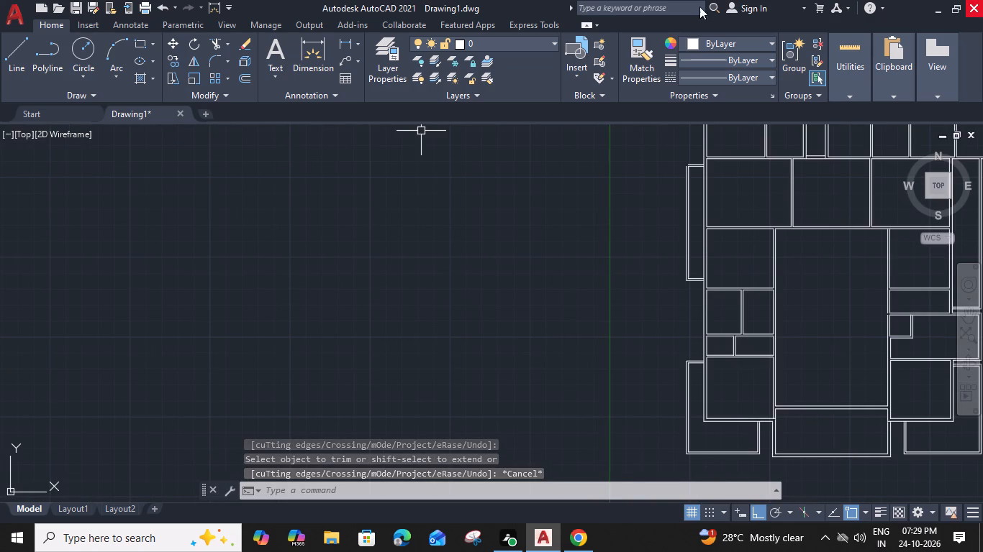
scroll(721, 174, "up", 2)
middle_click_drag(661, 207, 618, 293)
scroll(599, 225, "up", 2)
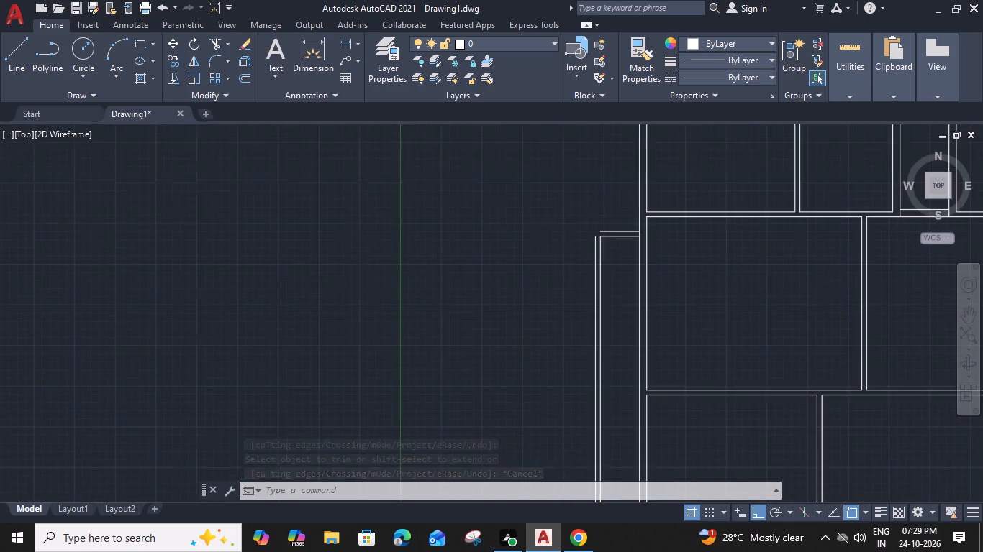
scroll(599, 225, "up", 1)
type("F")
key("space")
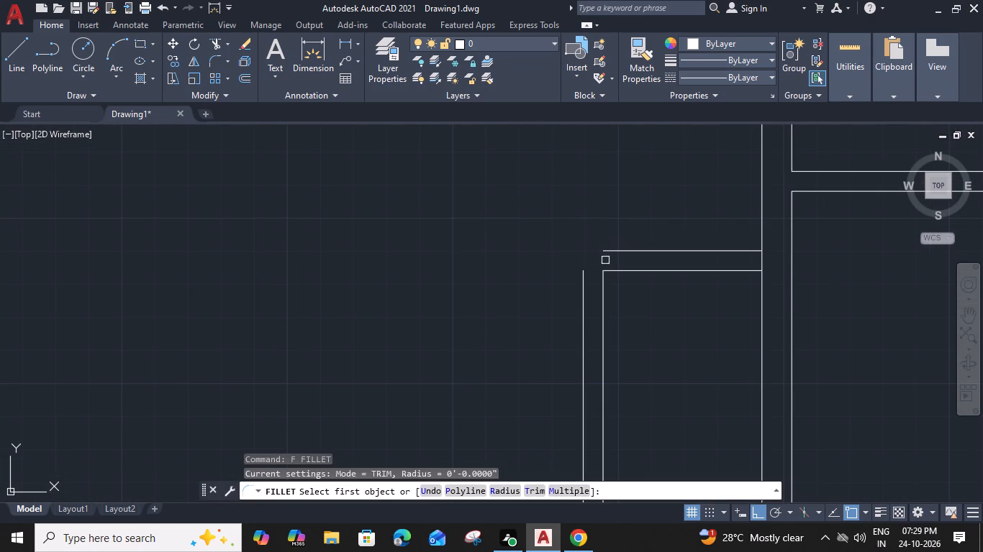
left_click(615, 252)
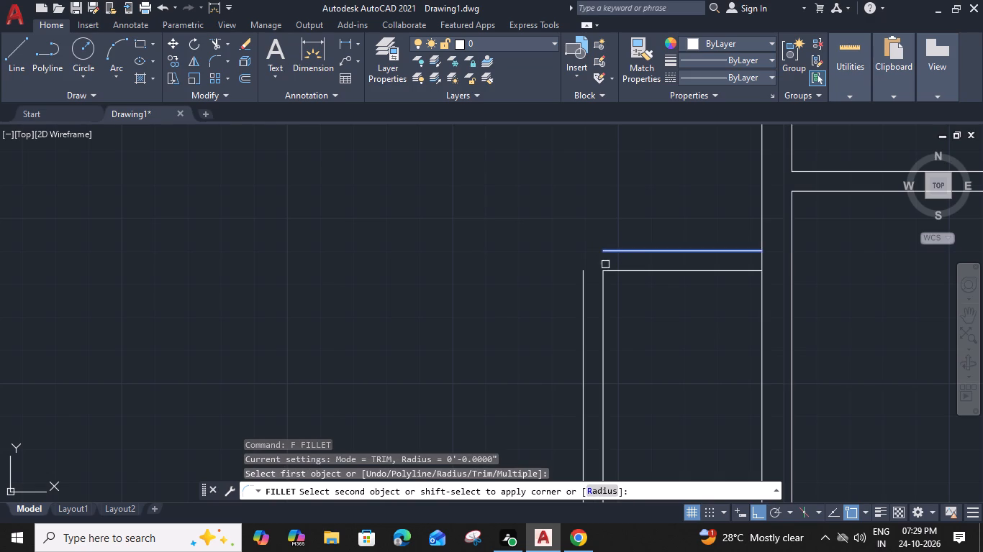
left_click(583, 289)
key("Escape")
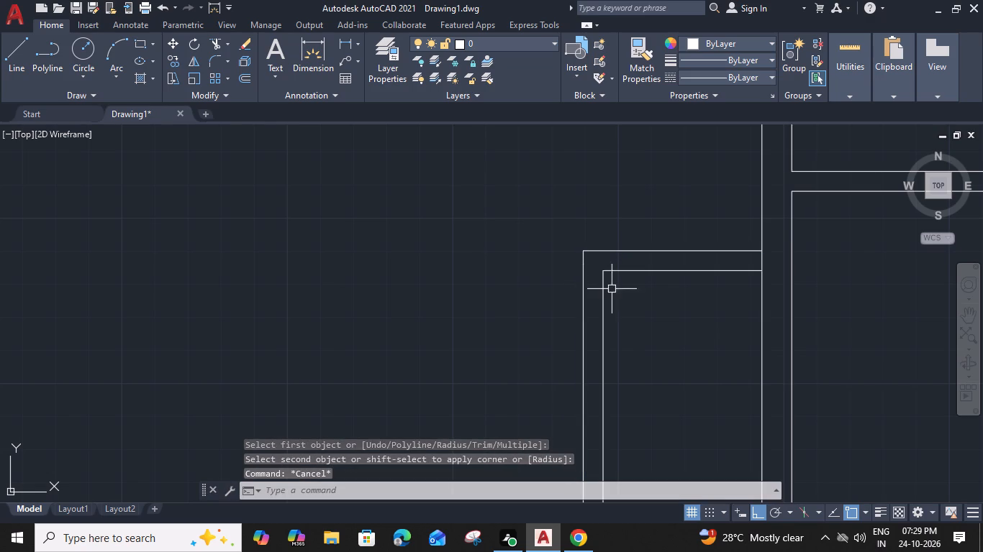
Move the two northern wall lines of the southwest outer space farther north along the outer west wall.
scroll(640, 293, "down", 3)
middle_click_drag(703, 361, 587, 189)
scroll(596, 293, "down", 1)
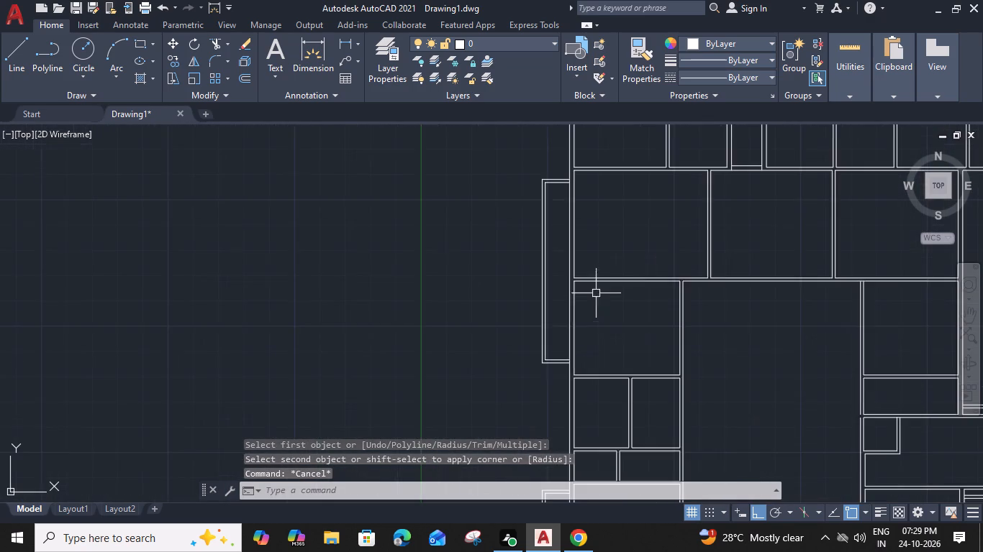
scroll(607, 300, "down", 1)
middle_click_drag(614, 306, 484, 205)
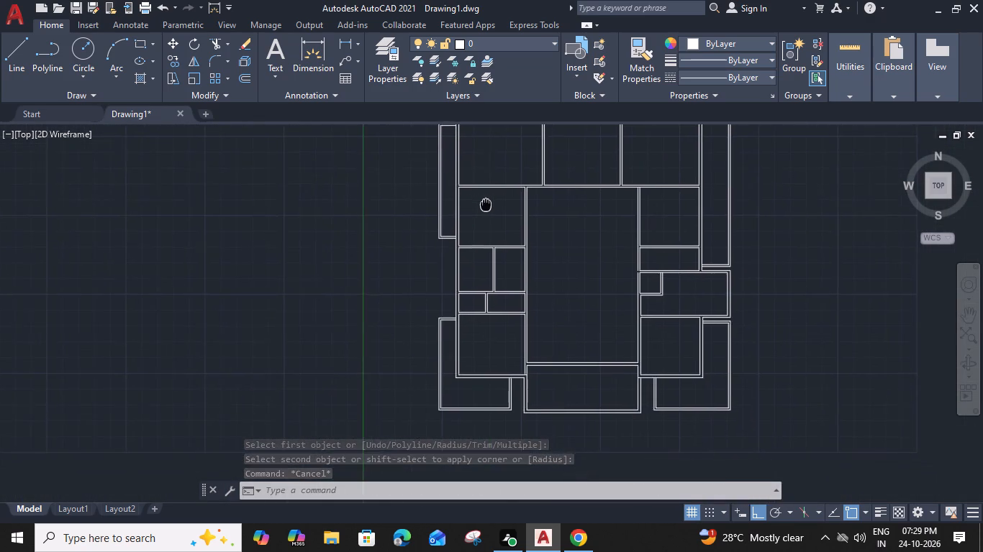
middle_click_drag(484, 205, 452, 203)
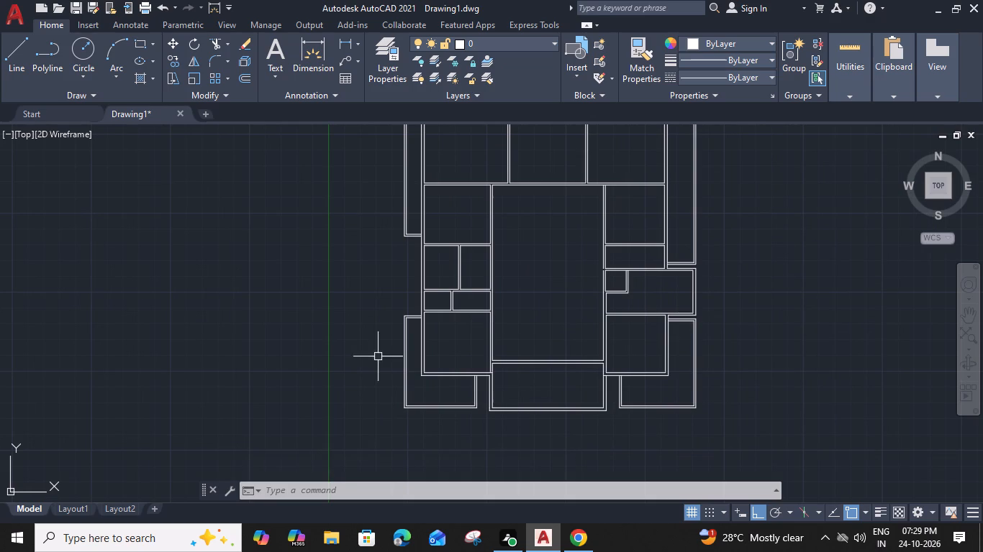
scroll(392, 316, "up", 2)
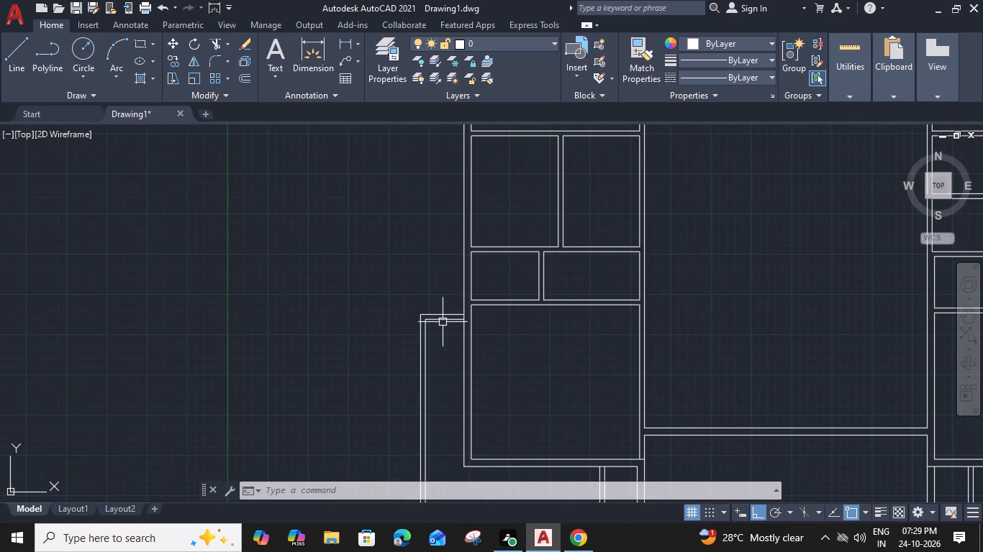
scroll(446, 320, "up", 2)
left_click(470, 290)
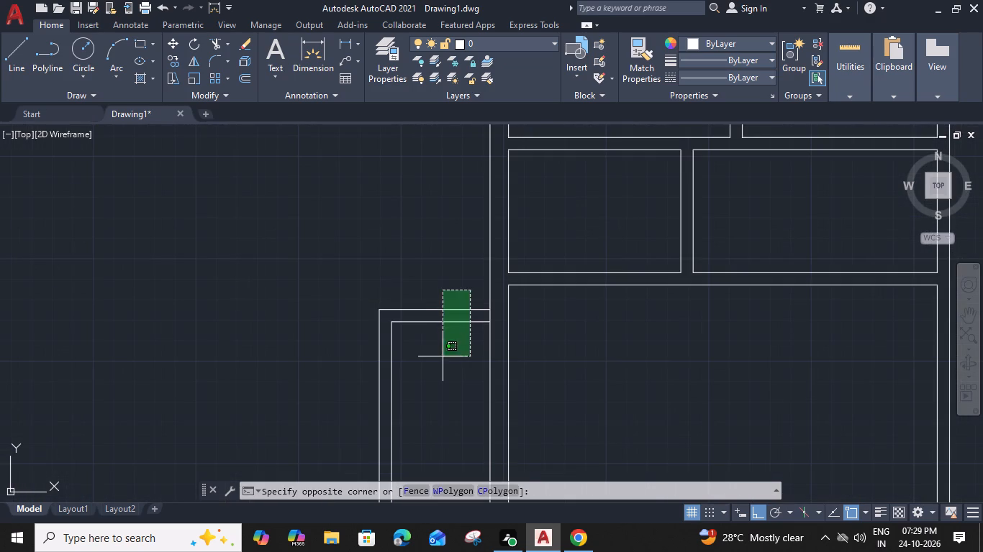
left_click(443, 356)
type("M")
key("space")
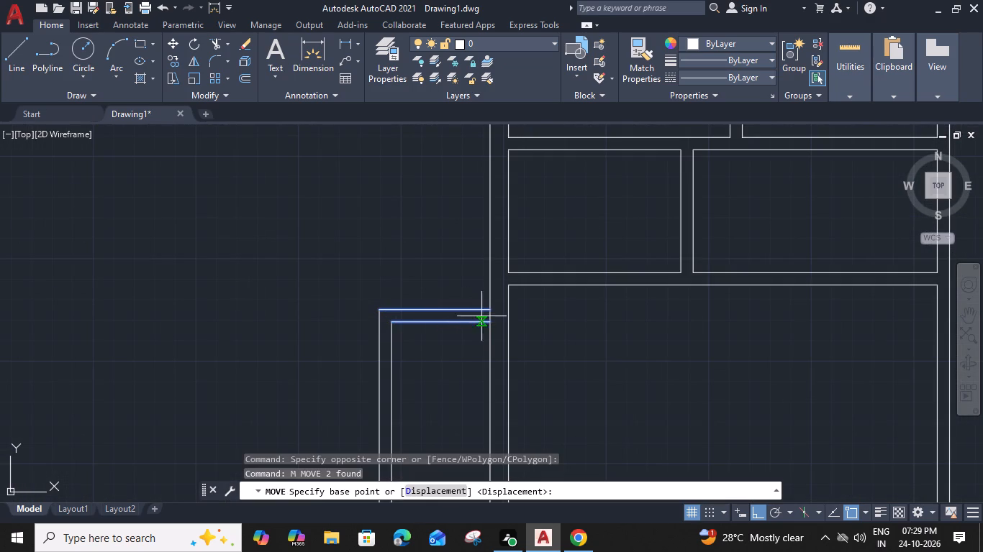
left_click(489, 310)
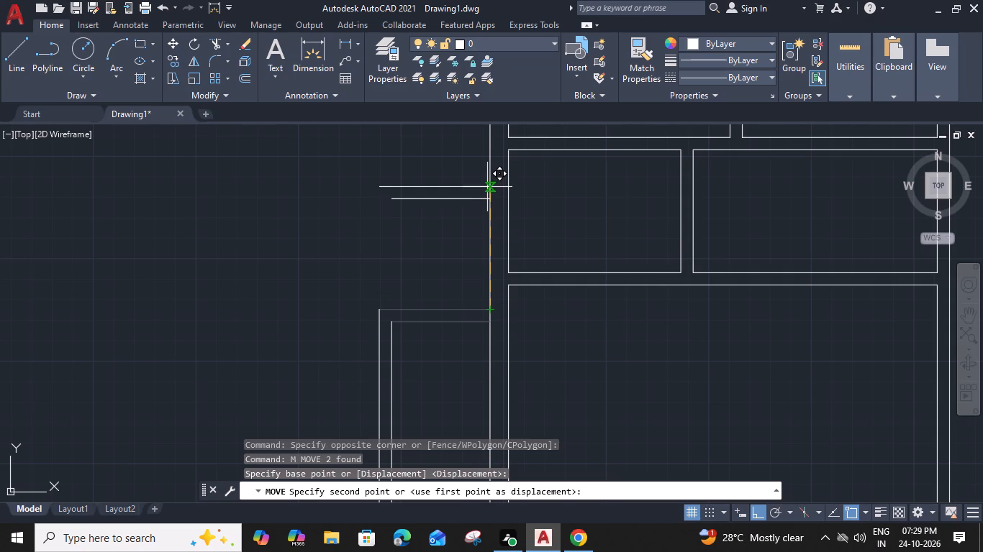
left_click(489, 193)
Extend both west wall lines of the southwest outer space up to its moved northern wall.
type("EX")
key("space")
left_click(391, 336)
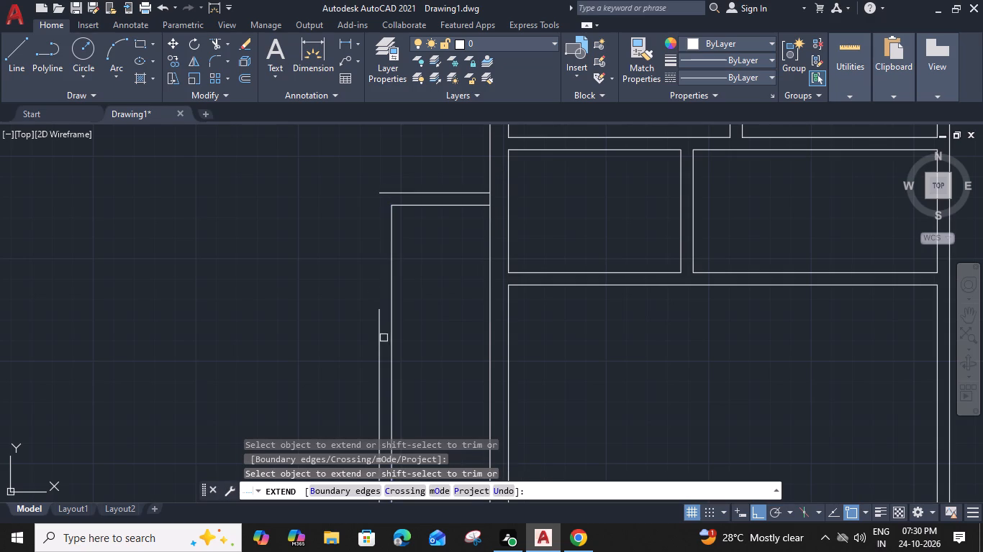
left_click(376, 333)
key("Escape")
Offset the wall line at the north end of the eastern outer space 1' to the south.
scroll(405, 301, "down", 2)
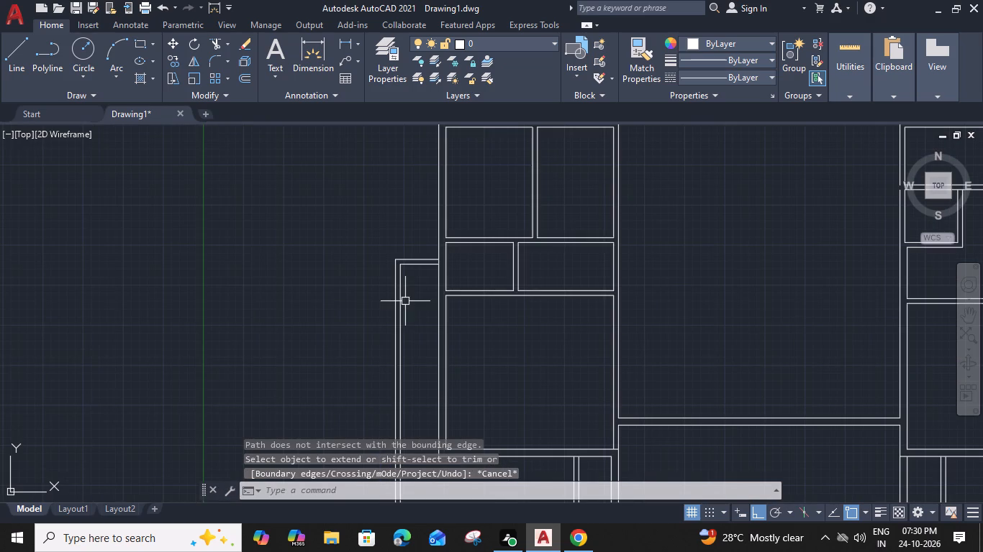
middle_click_drag(488, 321, 443, 232)
scroll(564, 348, "down", 2)
middle_click_drag(571, 356, 543, 317)
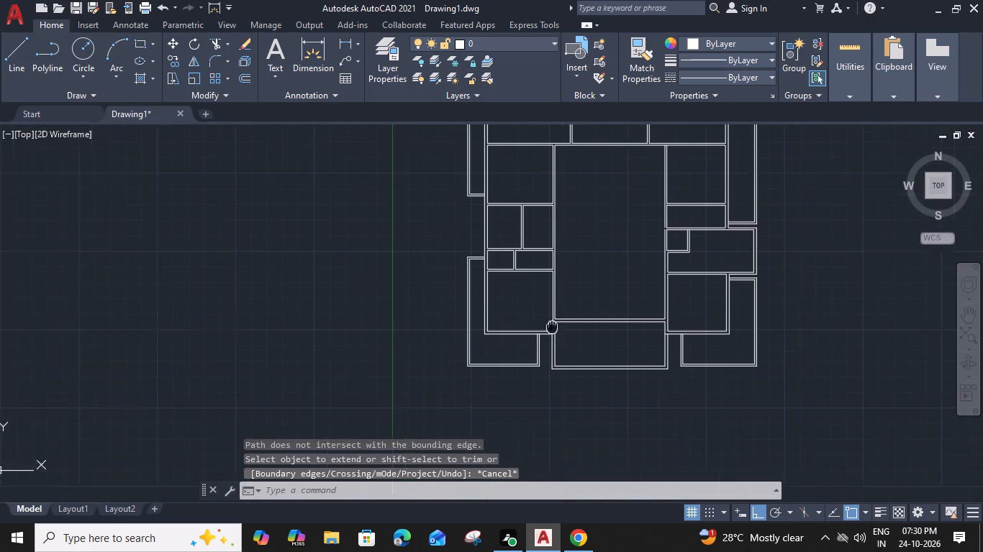
middle_click_drag(543, 317, 448, 298)
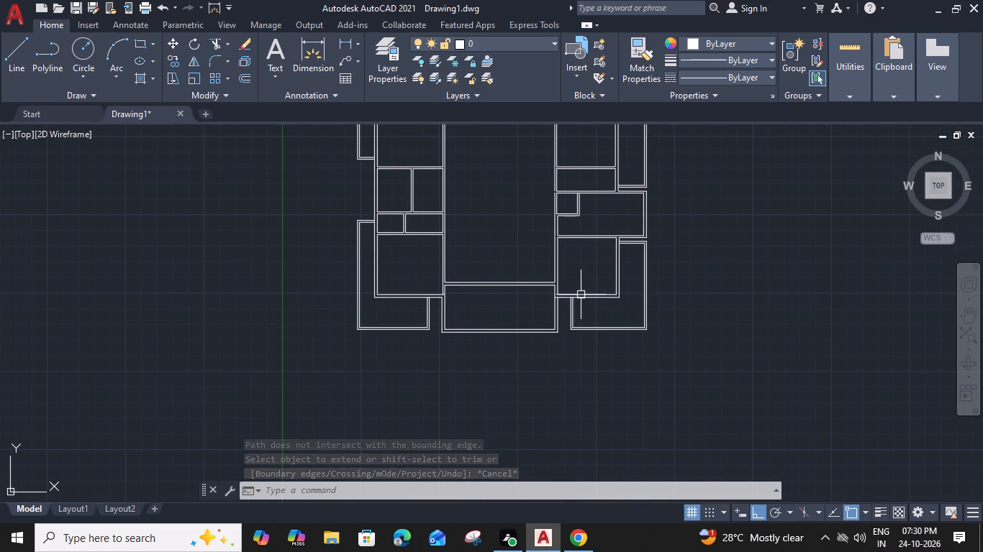
scroll(581, 295, "down", 1)
middle_click_drag(566, 284, 540, 354)
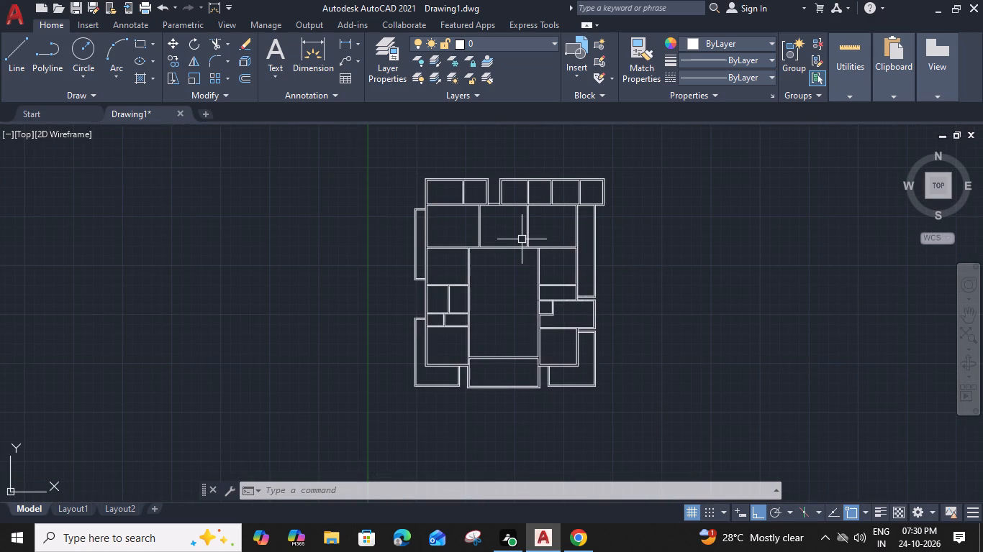
scroll(591, 218, "up", 3)
middle_click_drag(592, 220, 560, 326)
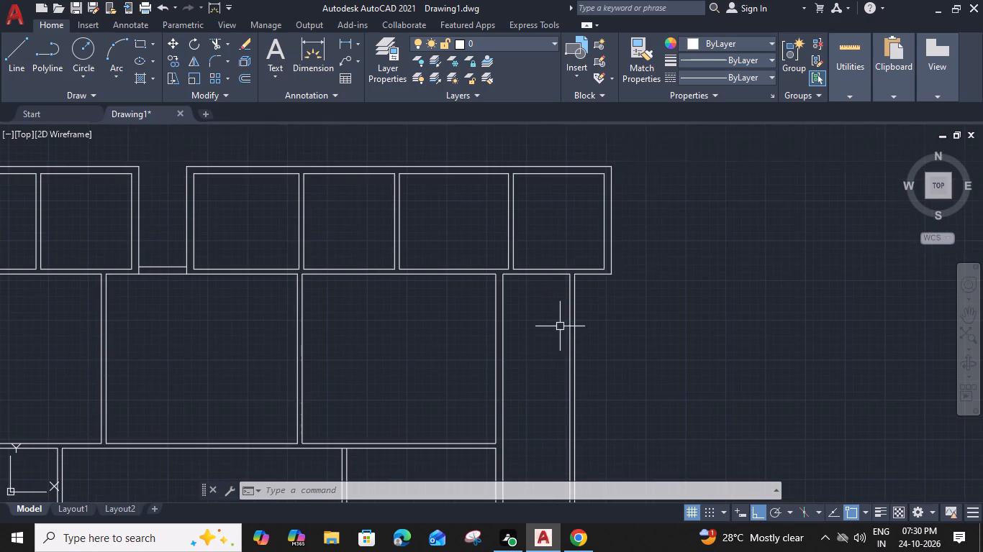
left_click(548, 272)
type("O 1'")
key("space")
left_click(538, 336)
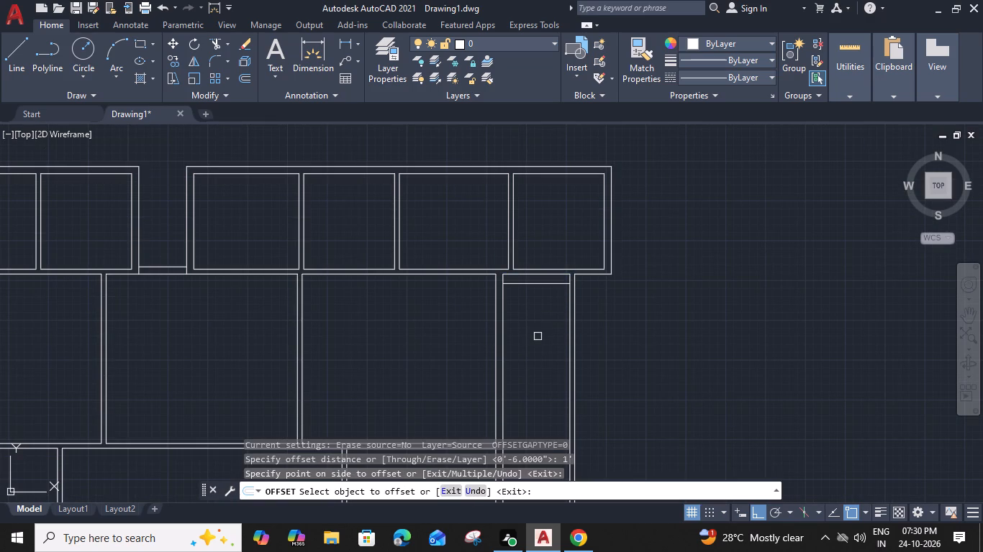
Offset the new line at the north end of the eastern outer space another 1' to the south.
left_click(548, 284)
left_click(543, 326)
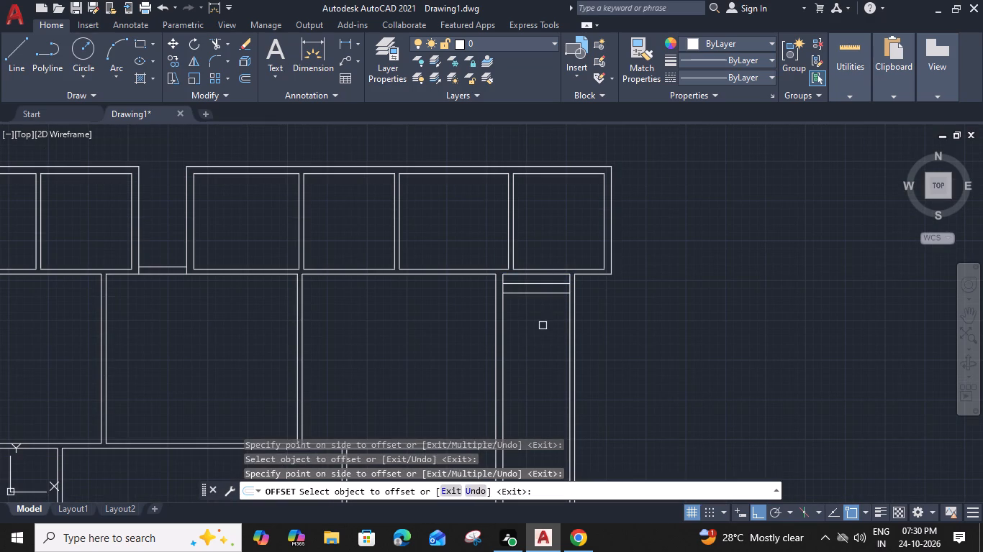
key("Escape")
Offset the southernmost new line in the eastern outer space 6" to the south as its north wall thickness.
left_click(547, 292)
key("o")
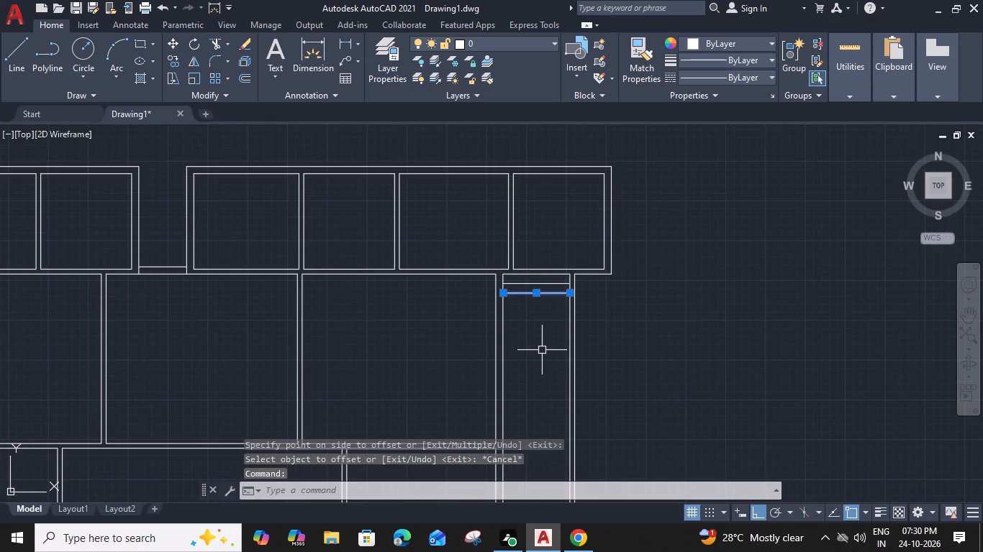
key("space")
type("6\"")
key("Return")
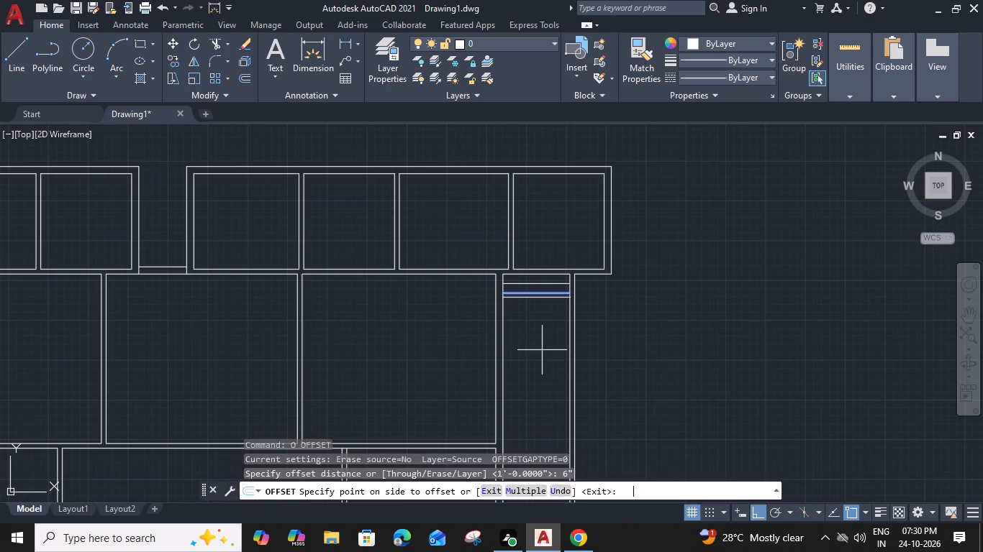
left_click(542, 353)
key("Escape")
Trim away the intermediate offset line and close the gap in the northeast room's outer south line above the east wall.
type("TR")
key("space")
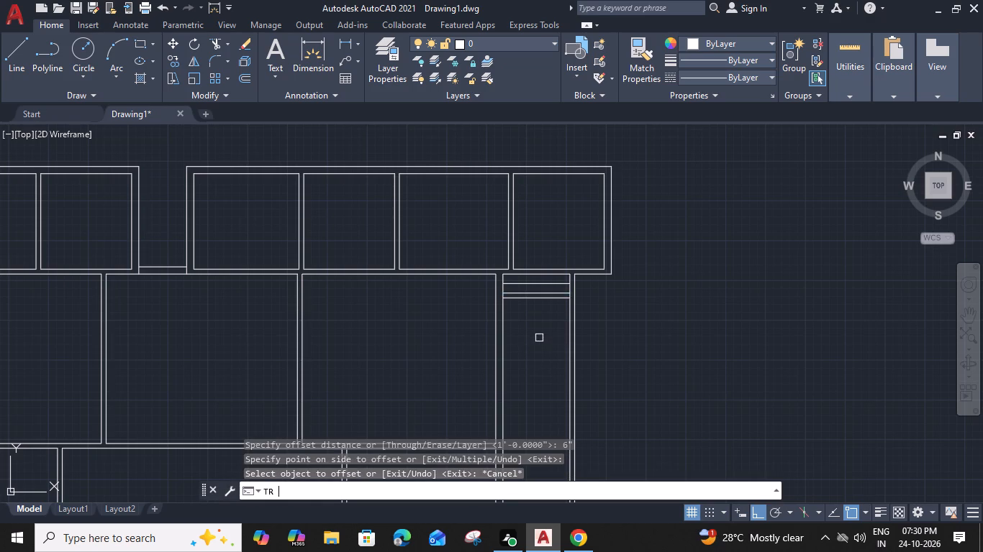
left_click(562, 282)
scroll(563, 282, "up", 2)
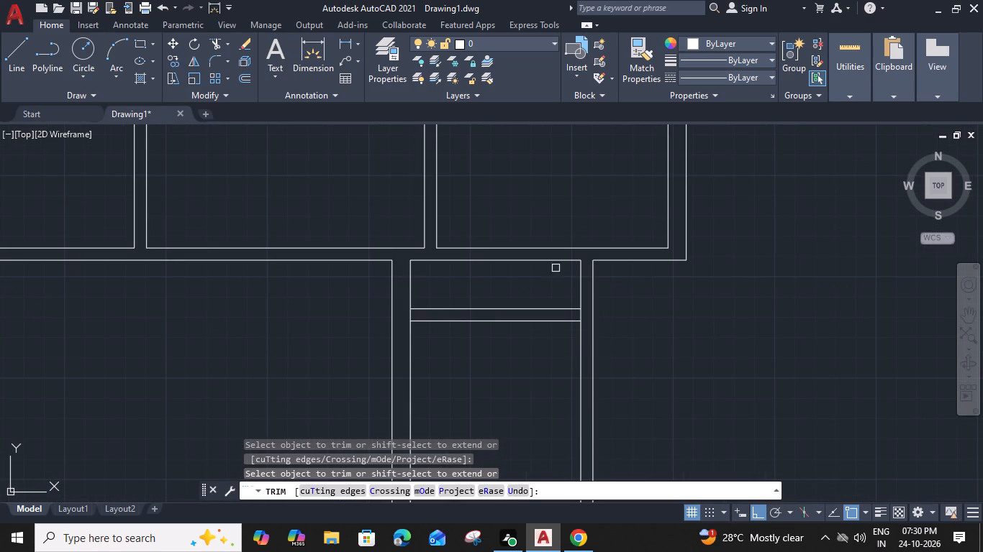
left_click(615, 260, "shift")
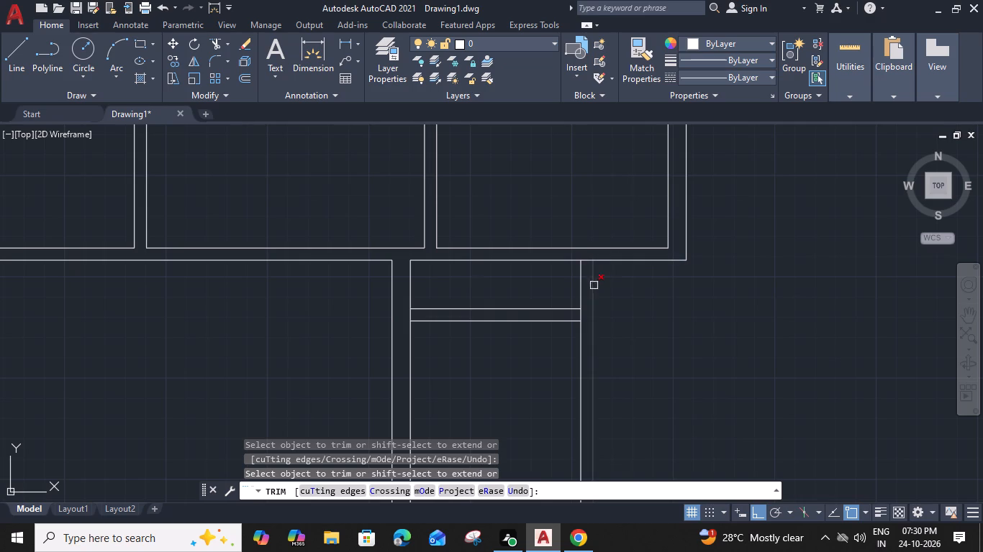
left_click(608, 277)
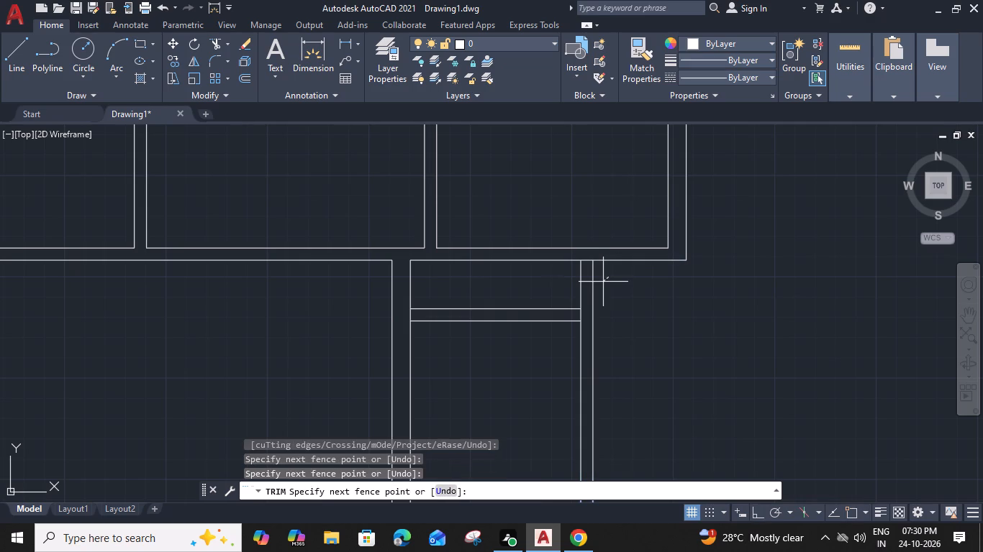
left_click(607, 280)
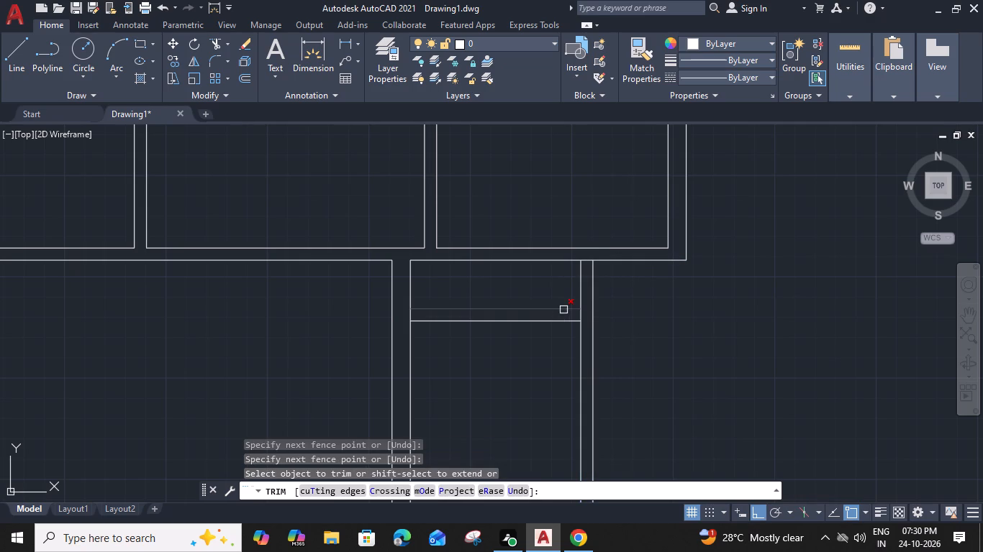
Extend the new north wall's outer line to the outer east wall line and trim the east wall lines to form the corner.
left_click(564, 309, "shift")
left_click_drag(612, 282, 602, 282)
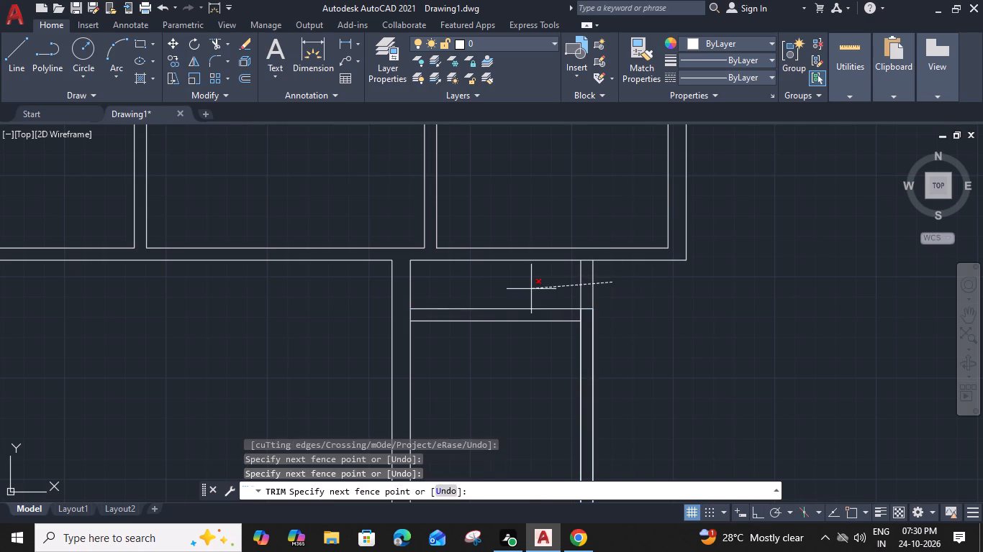
left_click(531, 289)
scroll(576, 316, "up", 1)
left_click(581, 317, "shift")
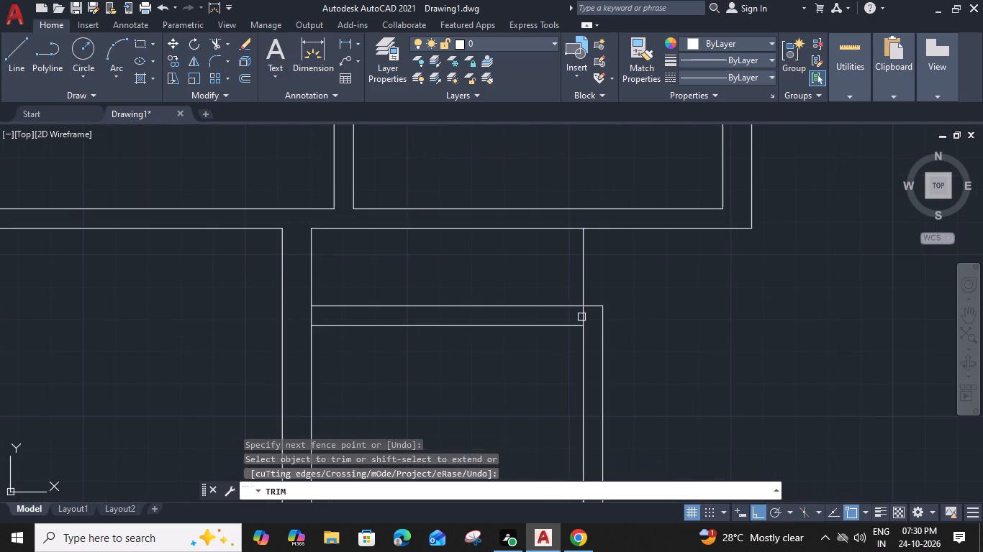
left_click(581, 284)
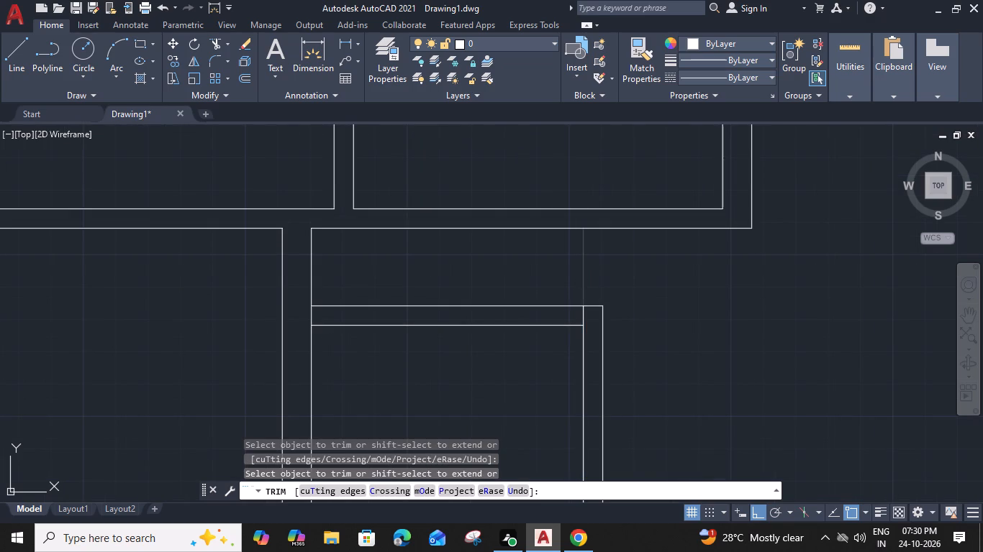
left_click(584, 314)
key("Escape")
Offset the northeast room's inner south line 9" to the south.
scroll(463, 263, "down", 2)
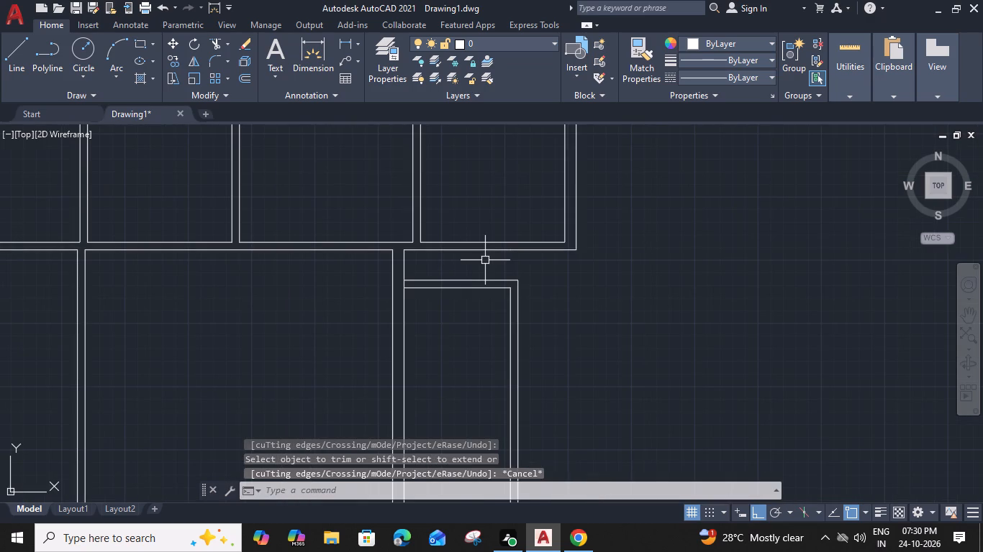
left_click(506, 243)
type("O 9")
key("shift+quotedbl")
key("Return")
left_click(501, 326)
key("Escape")
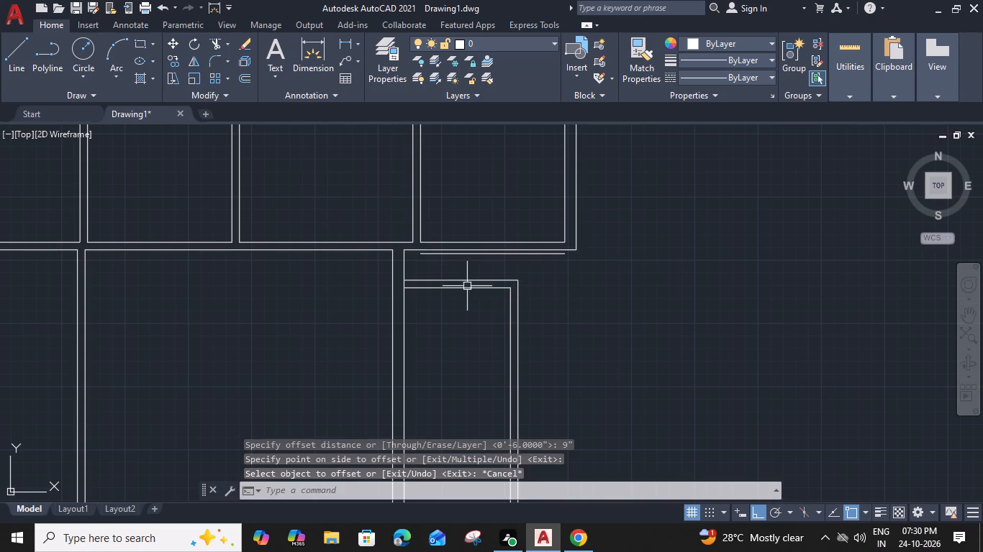
Extend the new 9" offset line west to the wall line of the eastern outer space.
middle_click_drag(462, 259, 445, 292)
type("EX")
key("space")
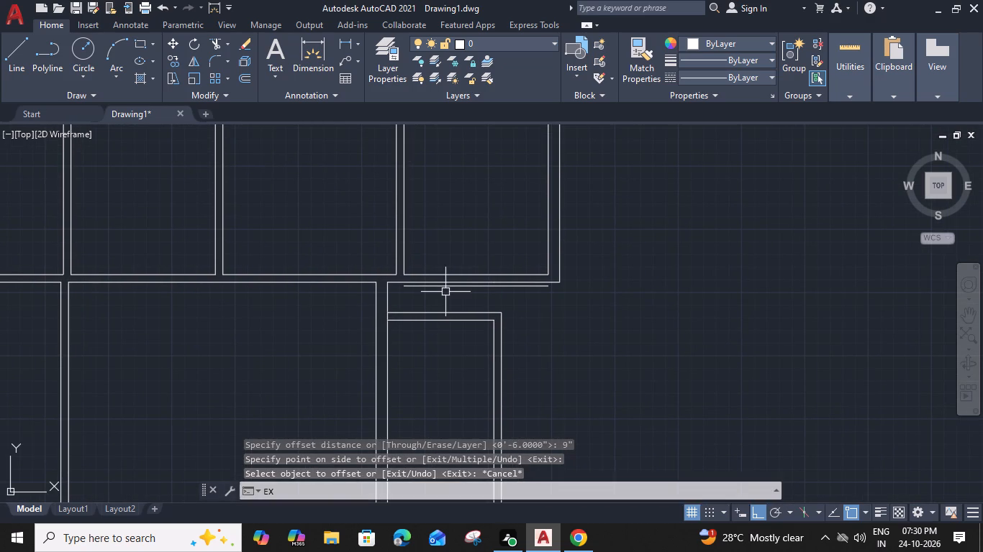
scroll(444, 287, "up", 2)
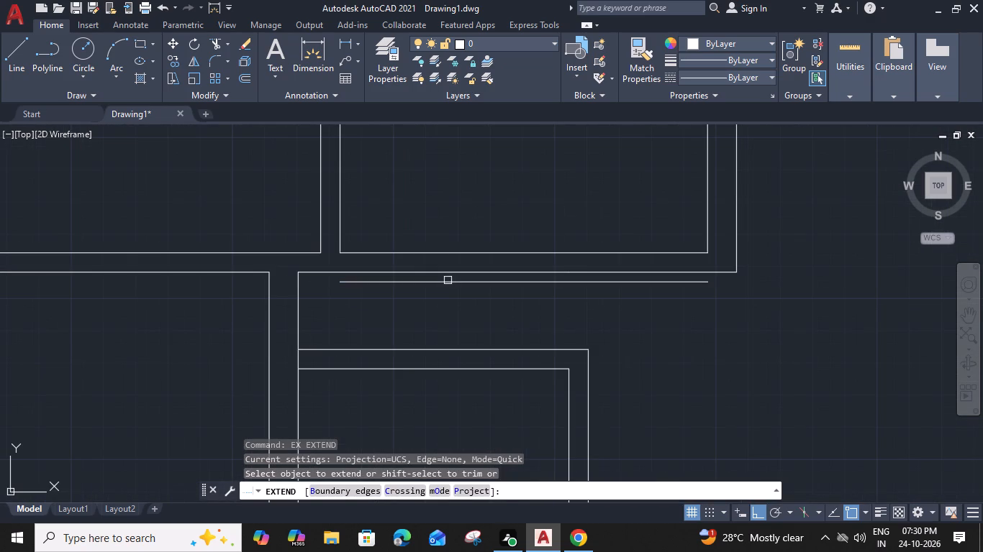
left_click(448, 280)
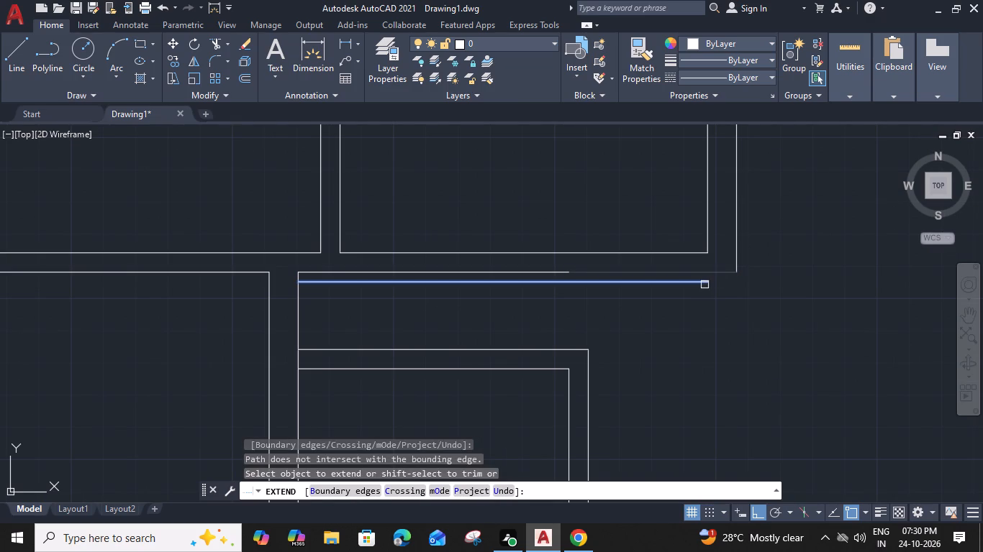
key("Escape")
Fillet the new 9" offset line and the northeast room's outer east line into a square corner.
key("f")
key("space")
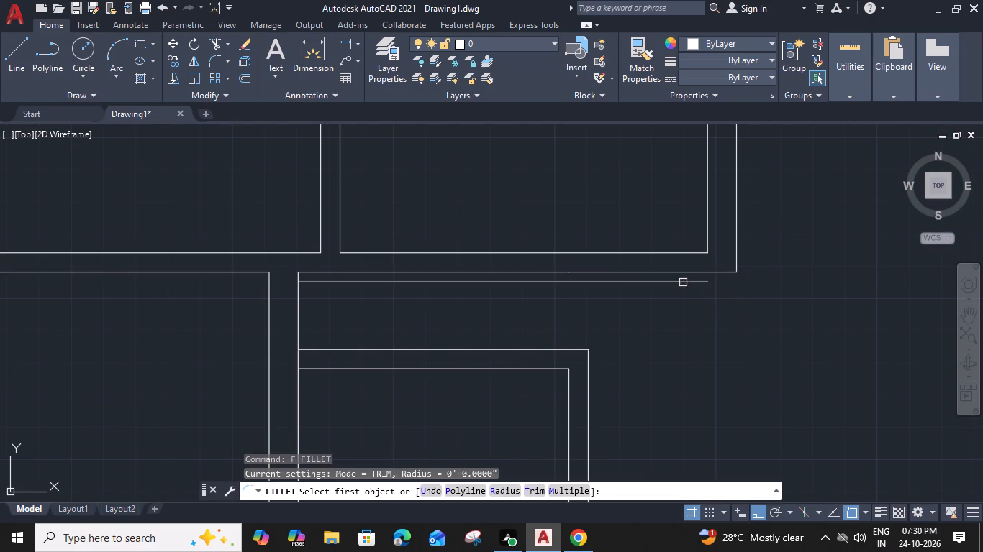
left_click(683, 282)
left_click(735, 252)
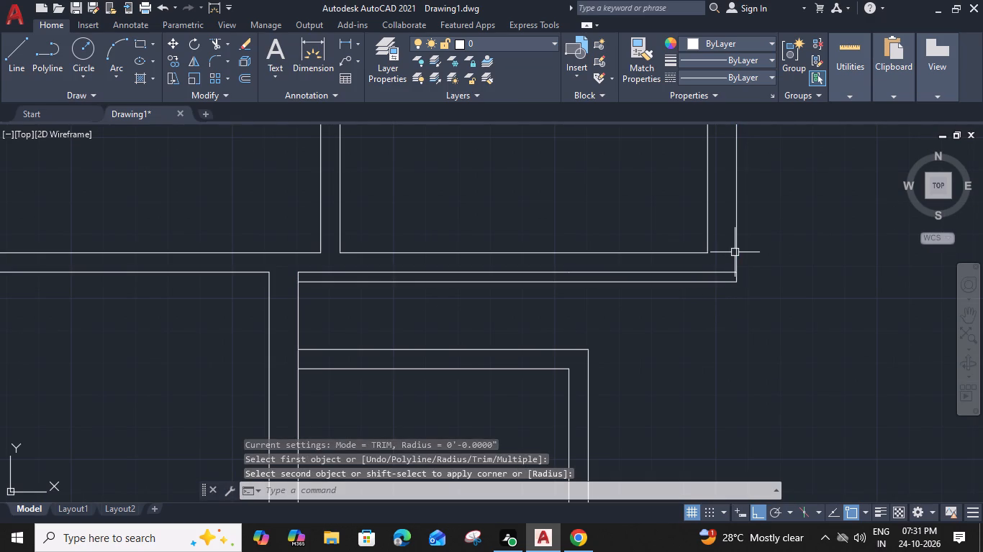
key("Escape")
Delete both segments of the old outer south line just below the northeast room.
left_click(702, 272)
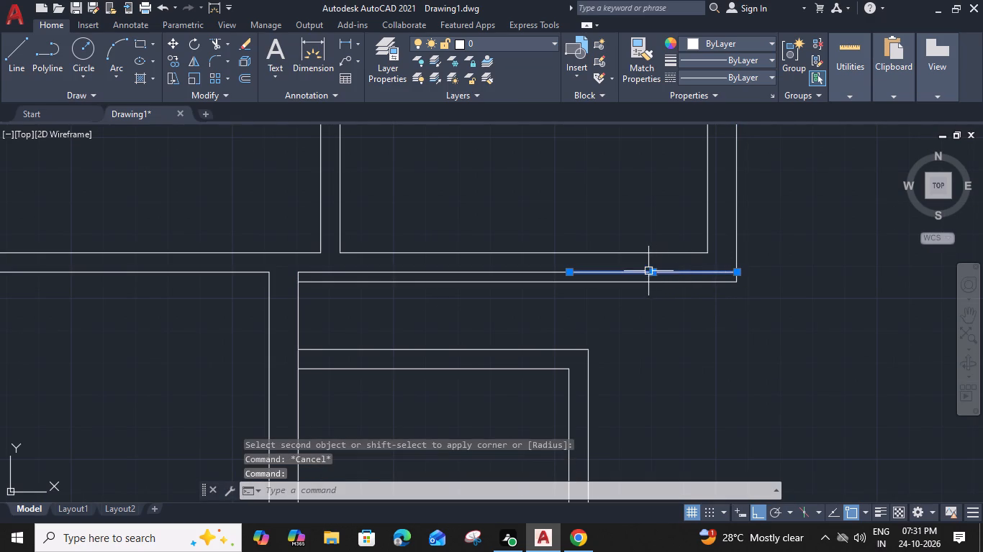
key("Delete")
left_click(567, 272)
key("Delete")
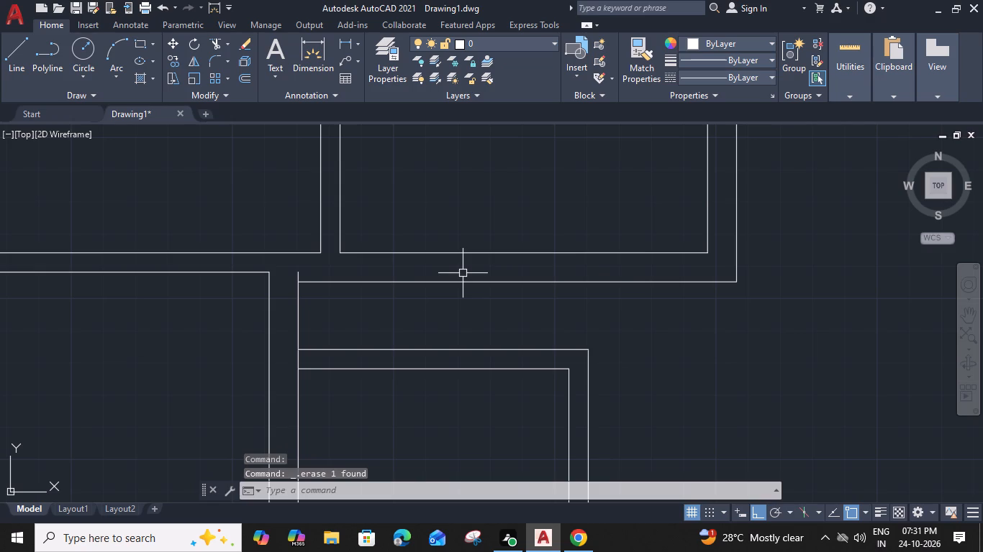
Trim the vertical wall stub projecting above the west end of the northeast room's new outer south line.
type("TR")
key("space")
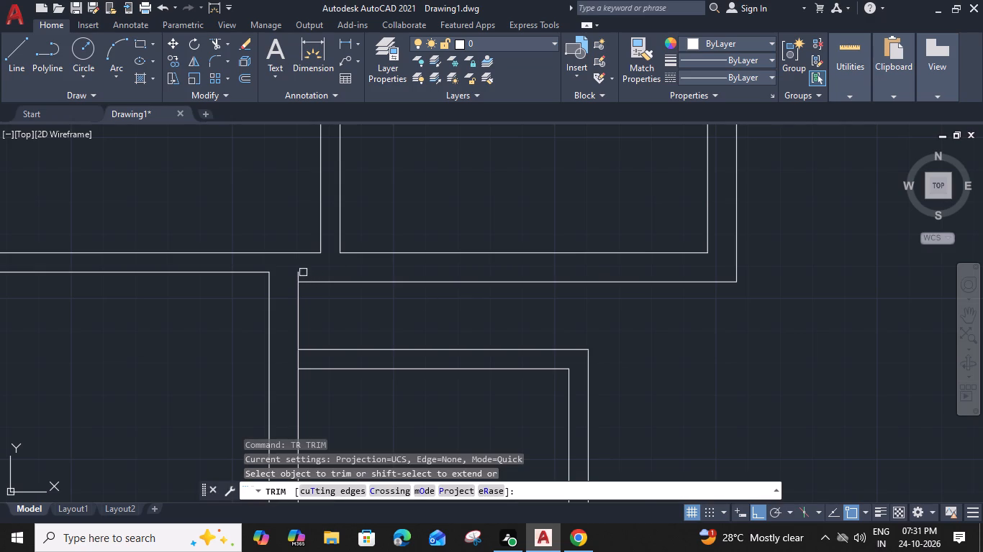
left_click(299, 273)
key("Escape")
left_click(589, 283)
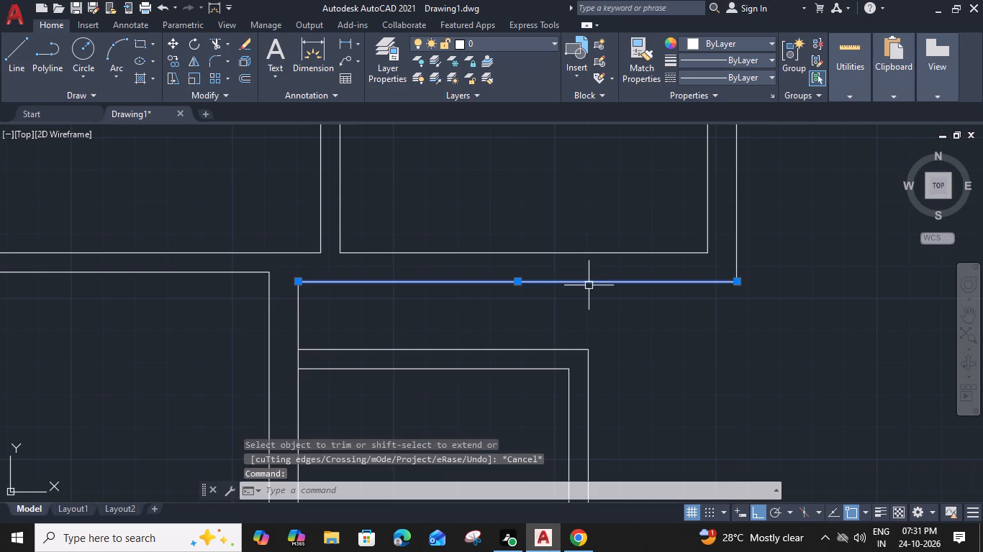
key("Escape")
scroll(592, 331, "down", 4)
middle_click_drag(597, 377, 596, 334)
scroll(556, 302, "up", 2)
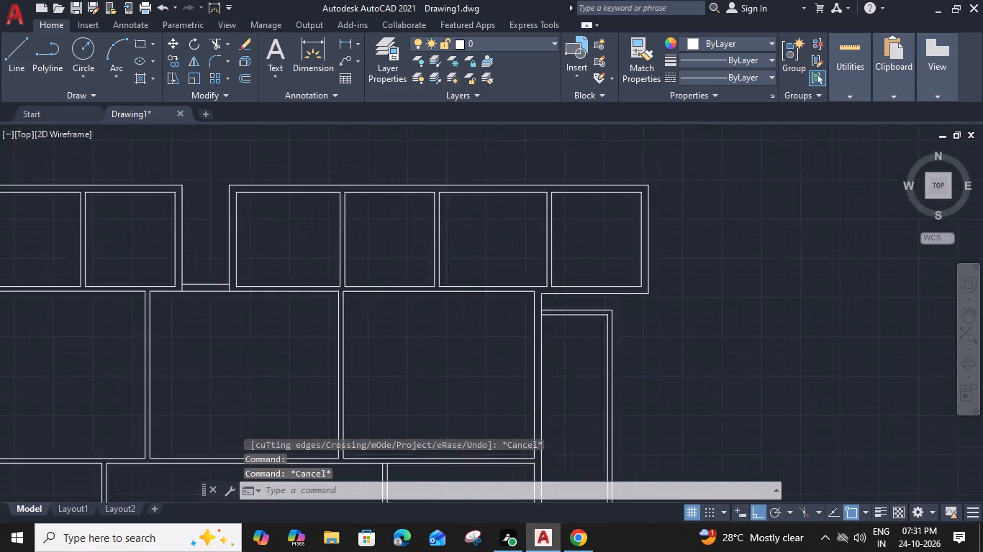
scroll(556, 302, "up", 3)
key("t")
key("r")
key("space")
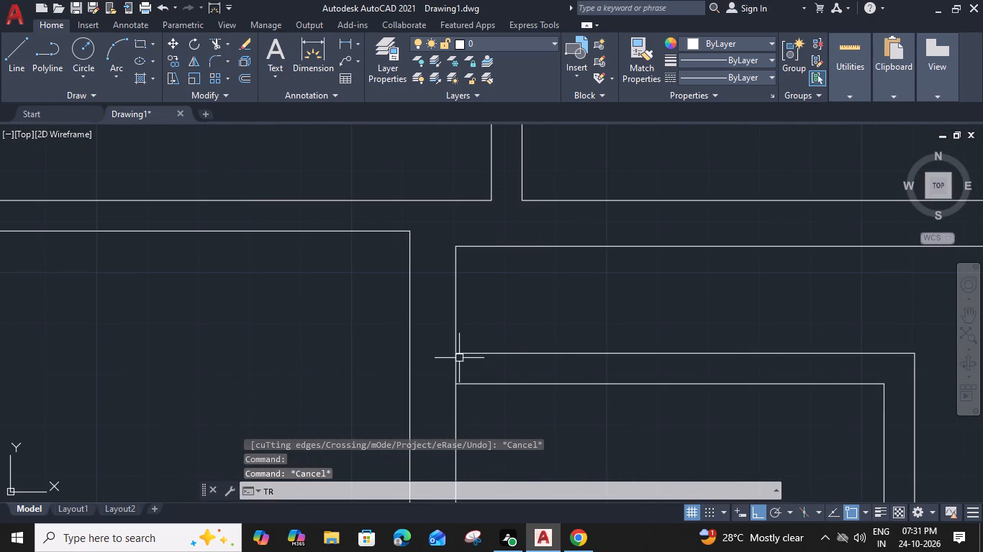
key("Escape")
Place a multiline text box inside the northwest room.
scroll(467, 334, "down", 4)
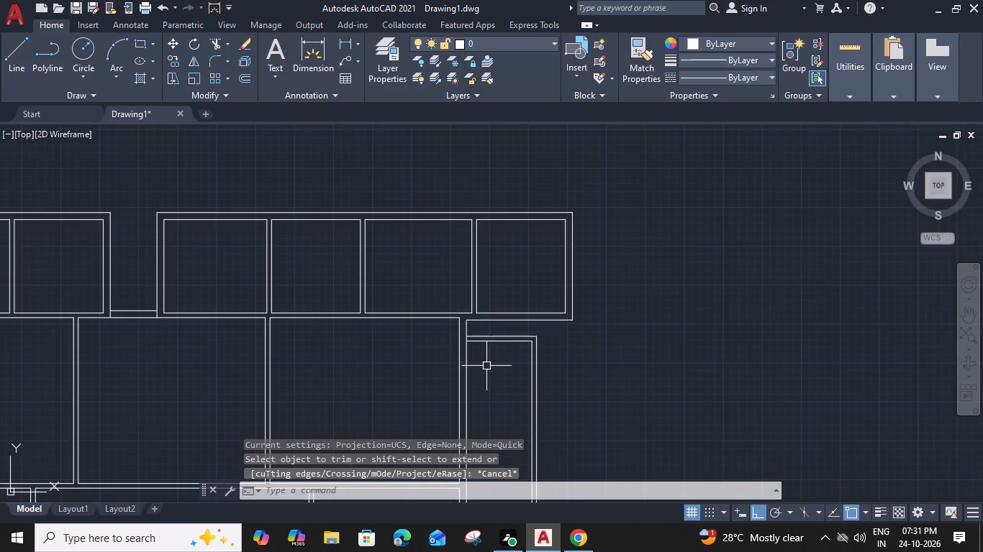
middle_click_drag(392, 361, 785, 298)
middle_click_drag(573, 298, 603, 295)
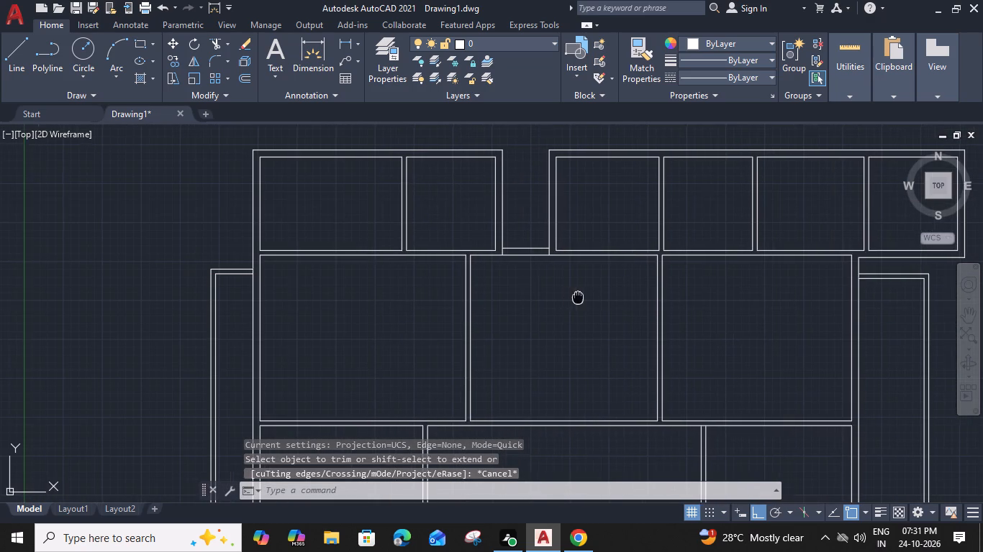
middle_click_drag(603, 295, 698, 320)
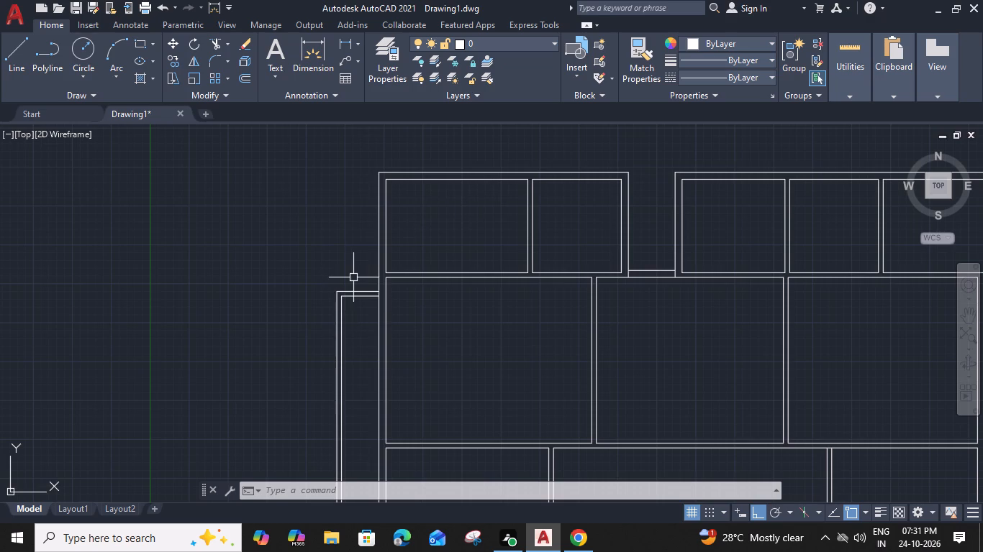
scroll(413, 219, "up", 3)
scroll(411, 230, "down", 1)
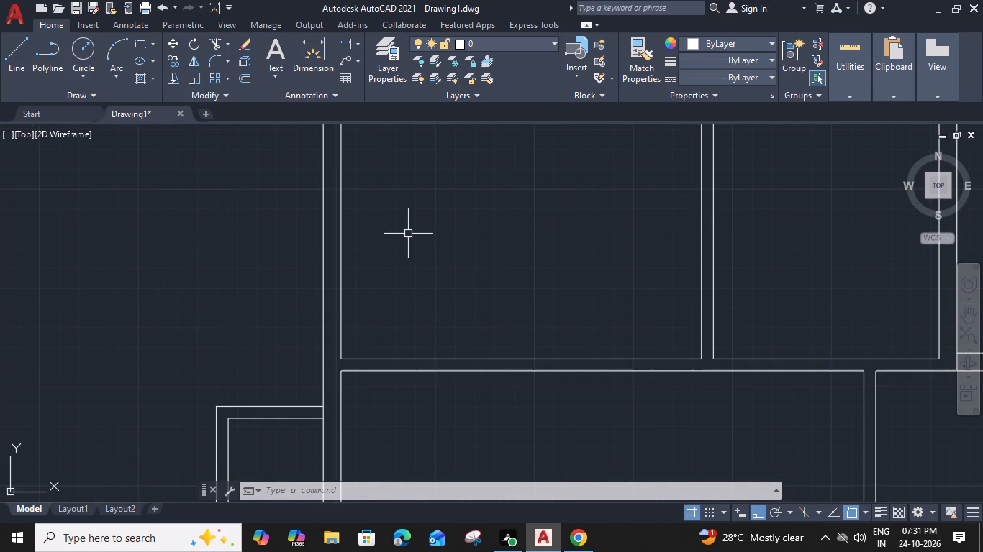
type("MT")
key("space")
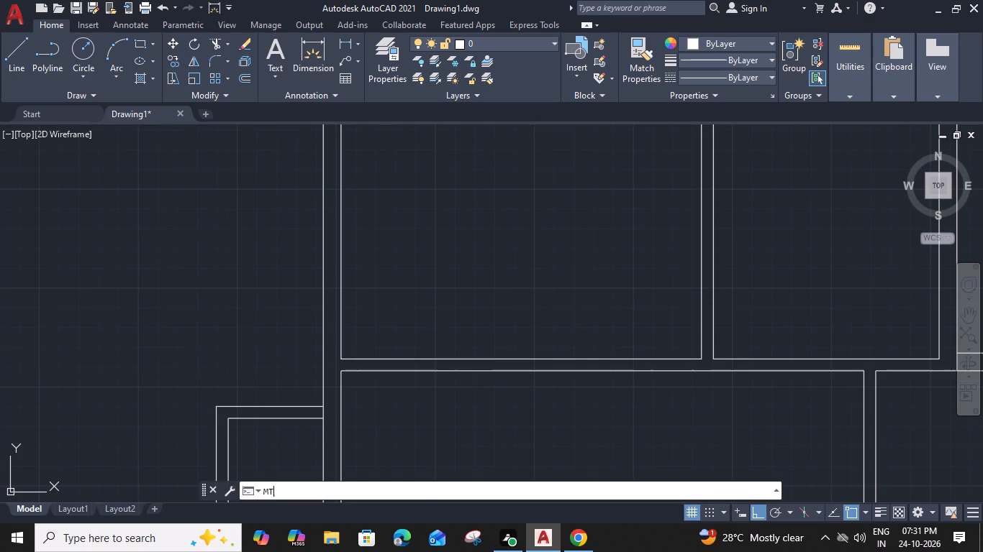
left_click(388, 221)
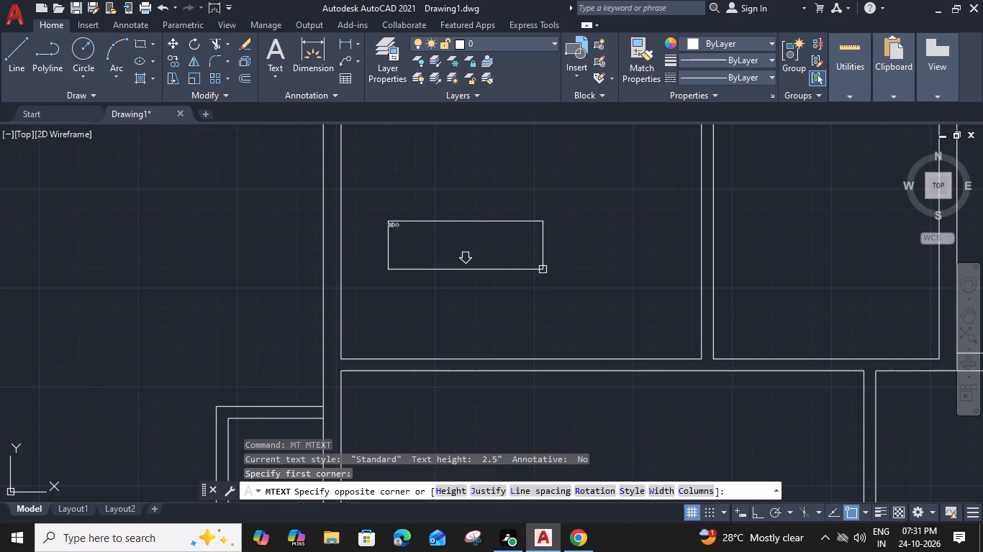
left_click(599, 259)
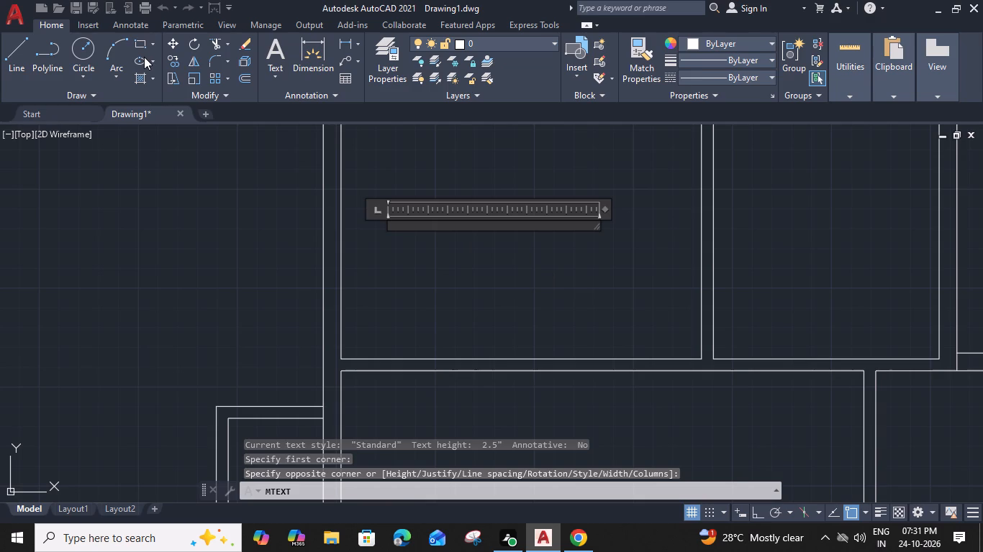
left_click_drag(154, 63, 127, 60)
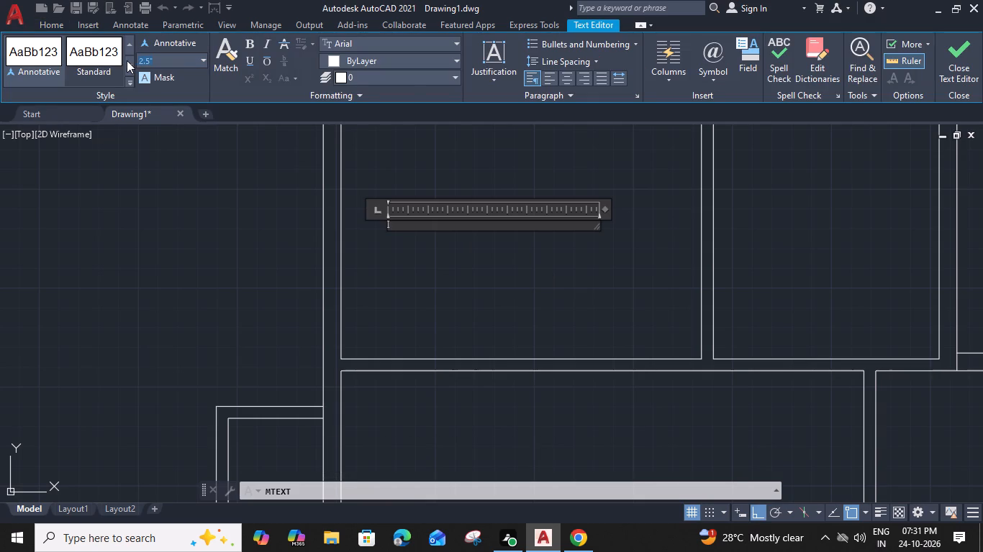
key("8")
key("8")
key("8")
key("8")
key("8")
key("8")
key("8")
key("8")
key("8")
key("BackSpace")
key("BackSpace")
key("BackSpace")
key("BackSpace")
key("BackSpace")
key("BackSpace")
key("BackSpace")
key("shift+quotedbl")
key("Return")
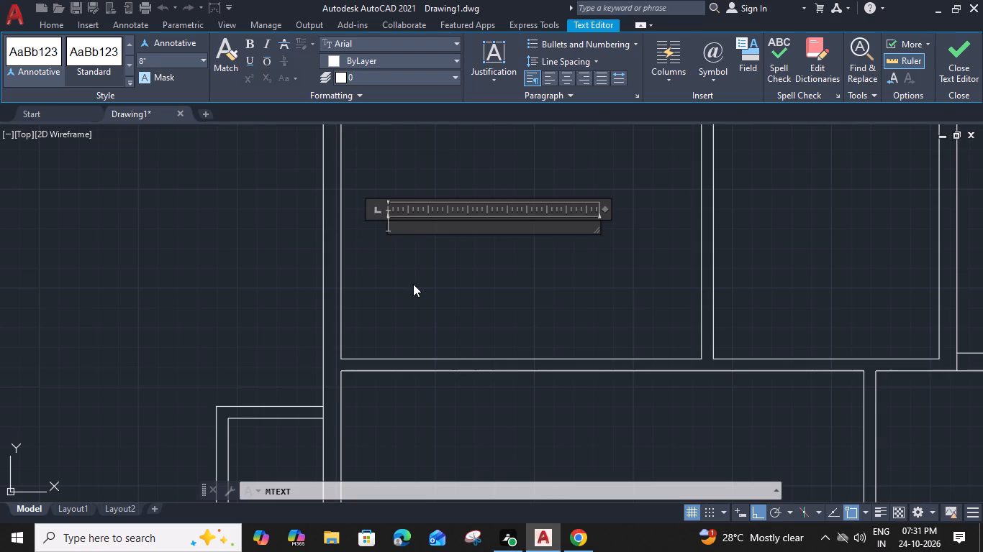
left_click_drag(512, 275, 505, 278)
Place a new multiline text box in the upper part of the northwest room and set its text height to 8".
type("MT")
key("space")
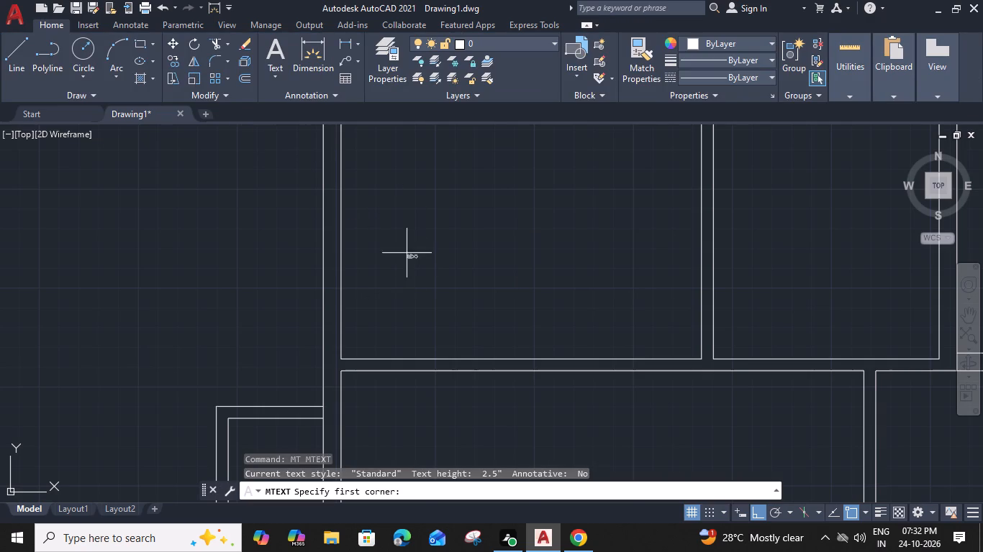
left_click(422, 198)
left_click(610, 224)
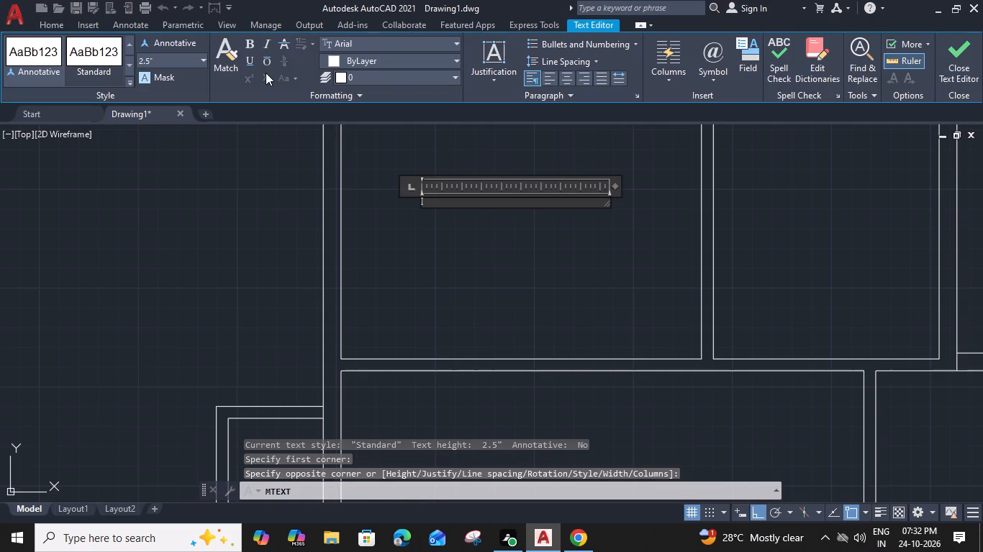
left_click(191, 55)
key("8")
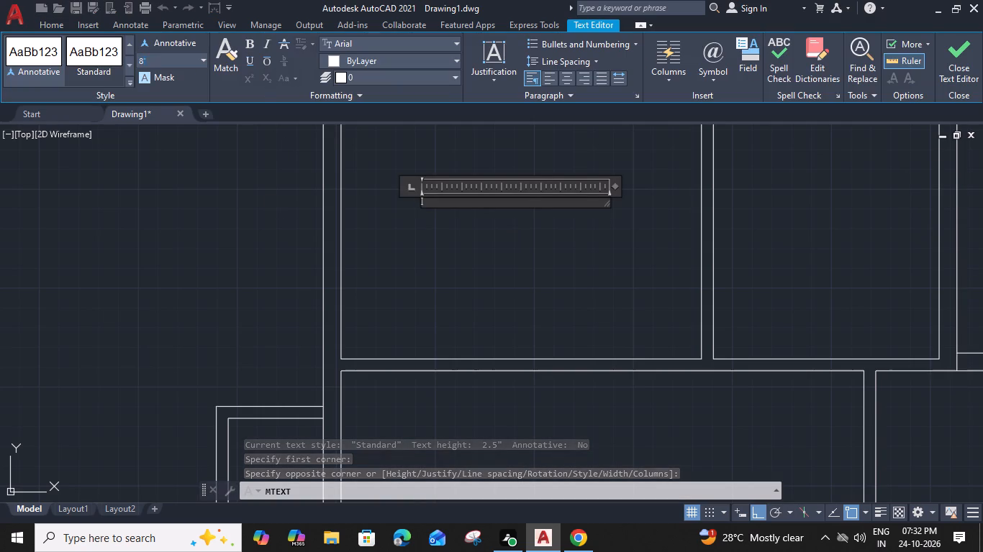
key("shift+quotedbl")
key("Return")
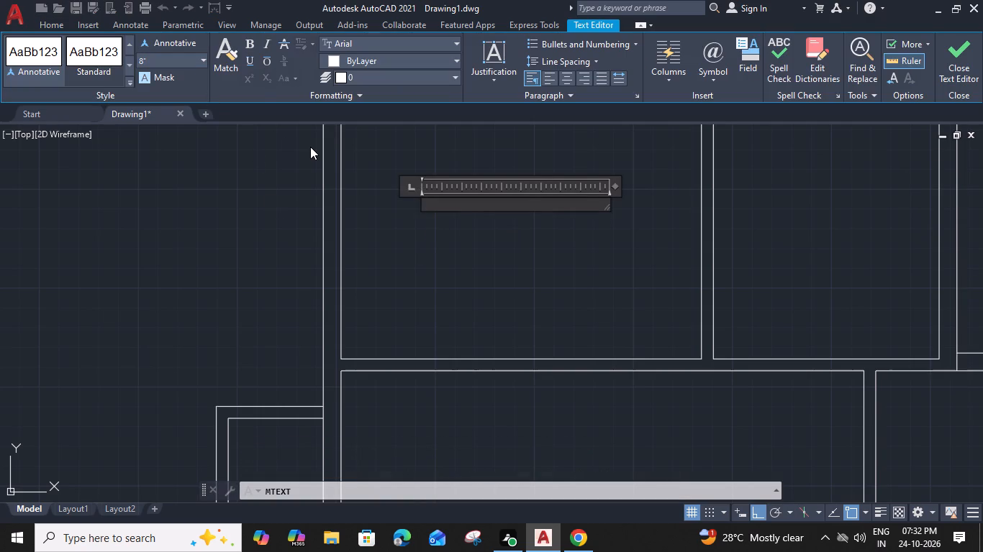
Enter the room label DRESS with the size 15'-2"X10'-0" on a second line.
type("DRESS")
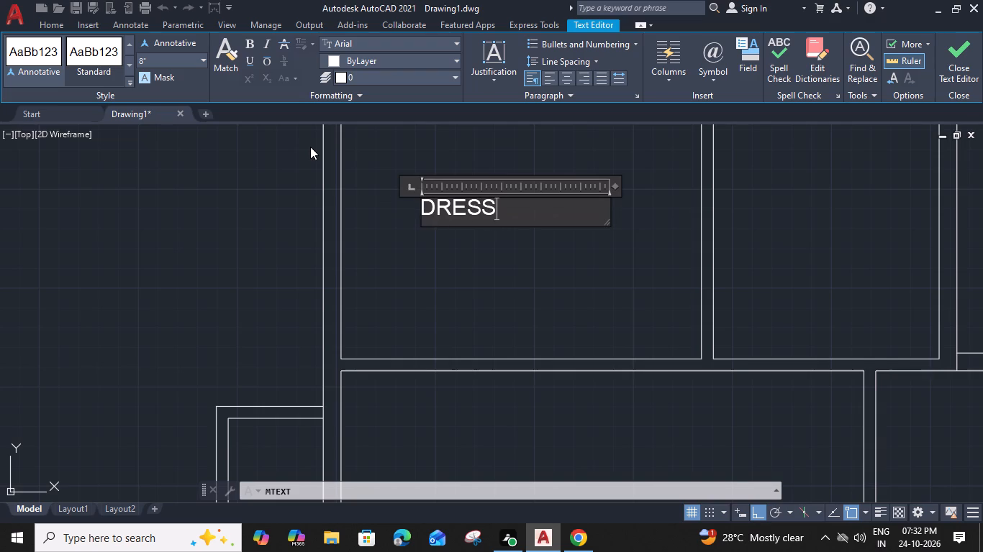
key("Return")
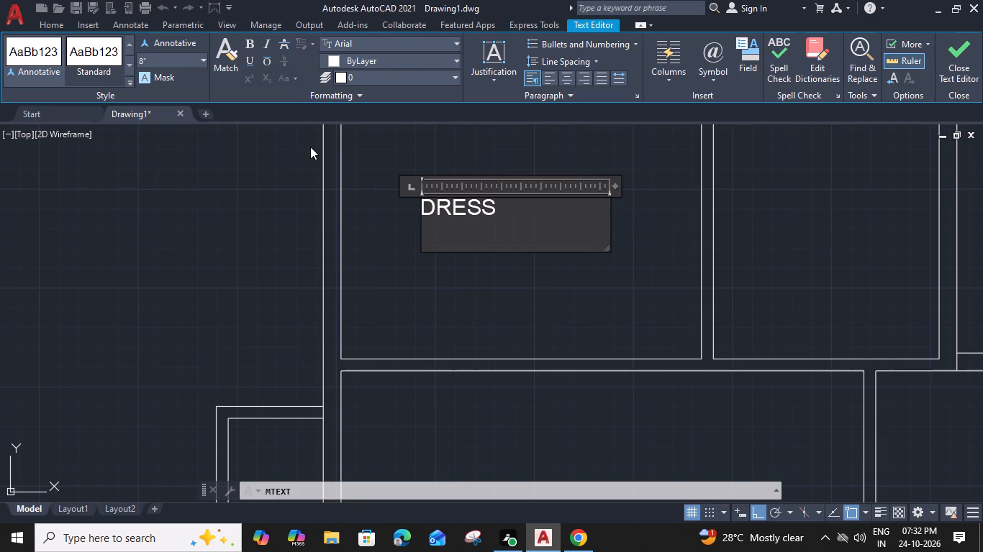
type("15'-")
key("2")
key("shift+quotedbl")
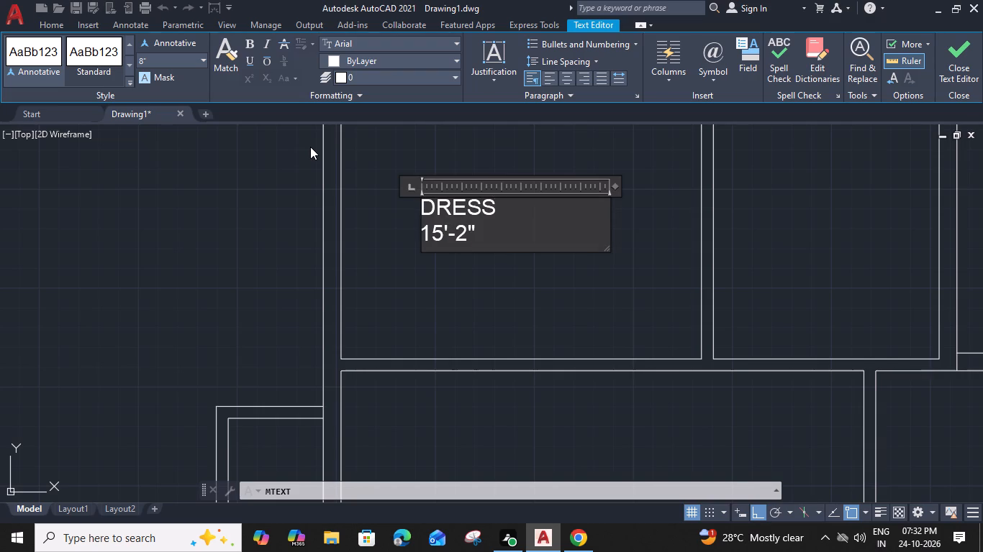
type("X10'-0")
key("shift+quotedbl")
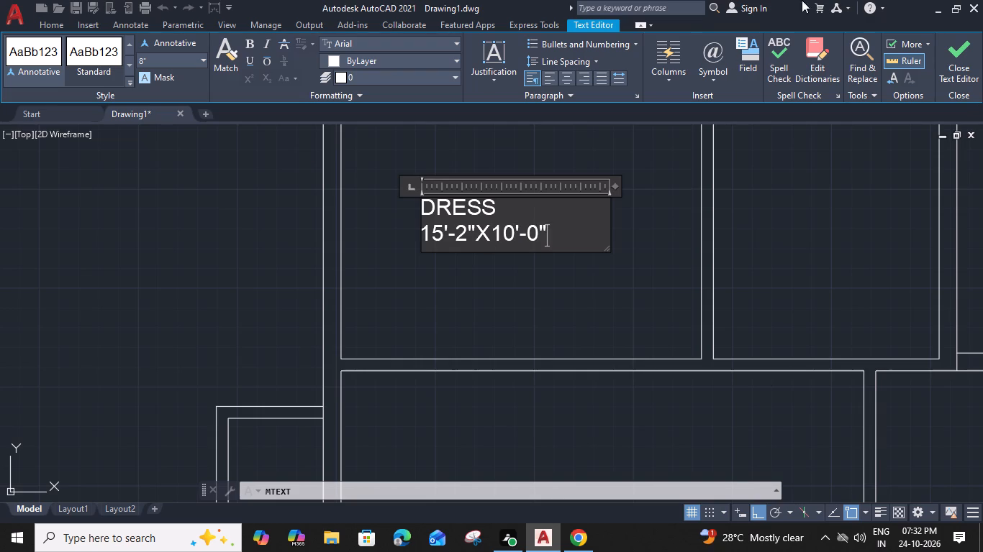
Narrow the DRESS label's text box to fit the width of its size line.
left_click_drag(615, 184, 575, 194)
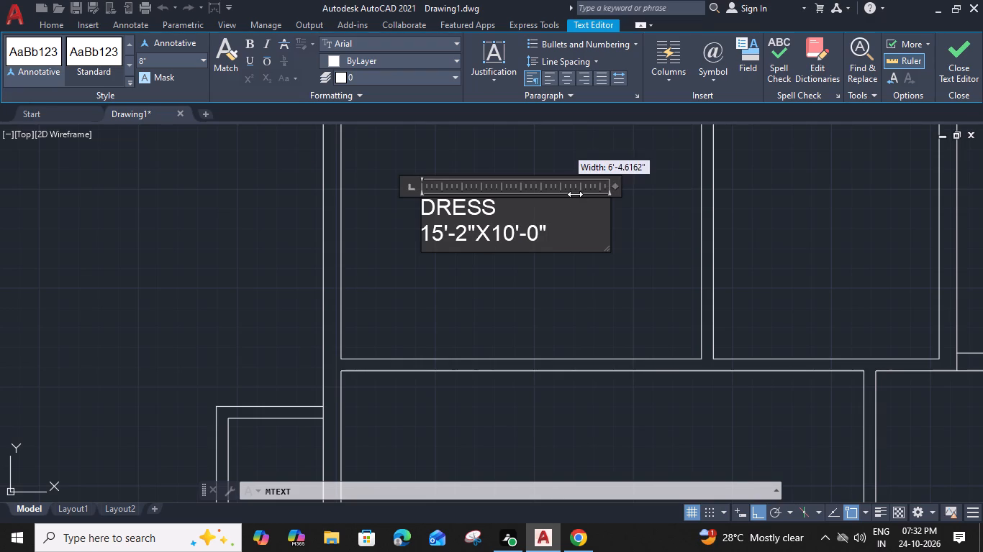
left_click_drag(575, 194, 549, 197)
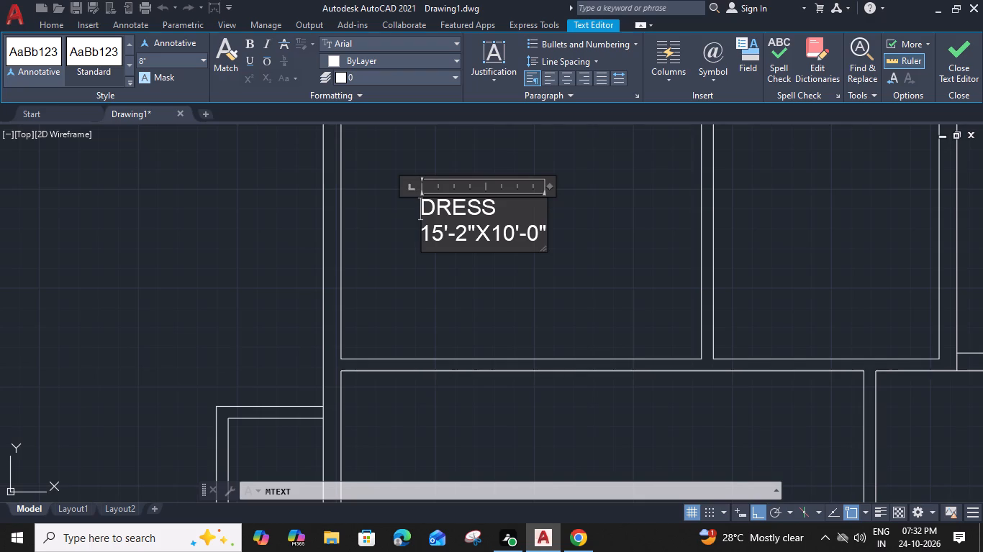
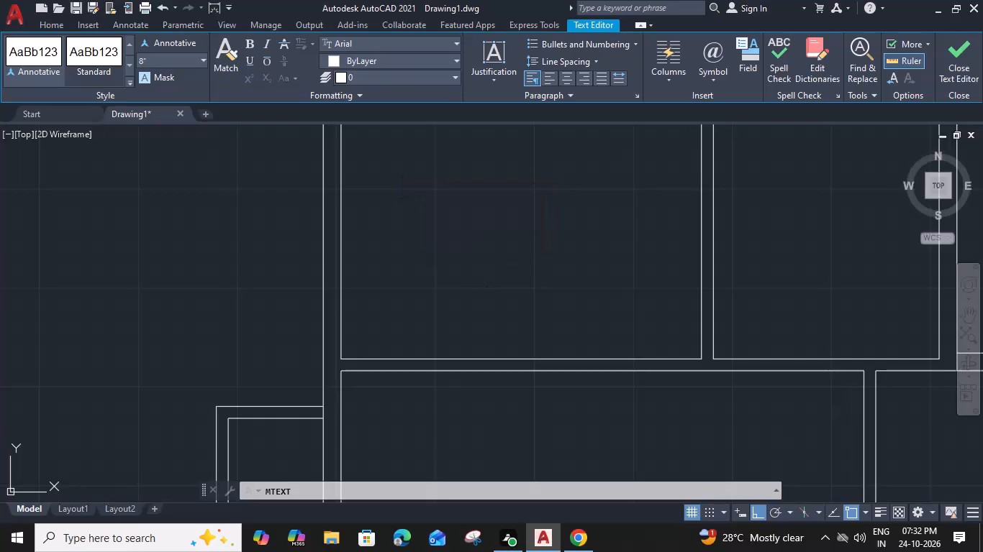
Copy the DRESS label from the northwest room horizontally into the adjacent room to the east.
scroll(494, 239, "down", 1)
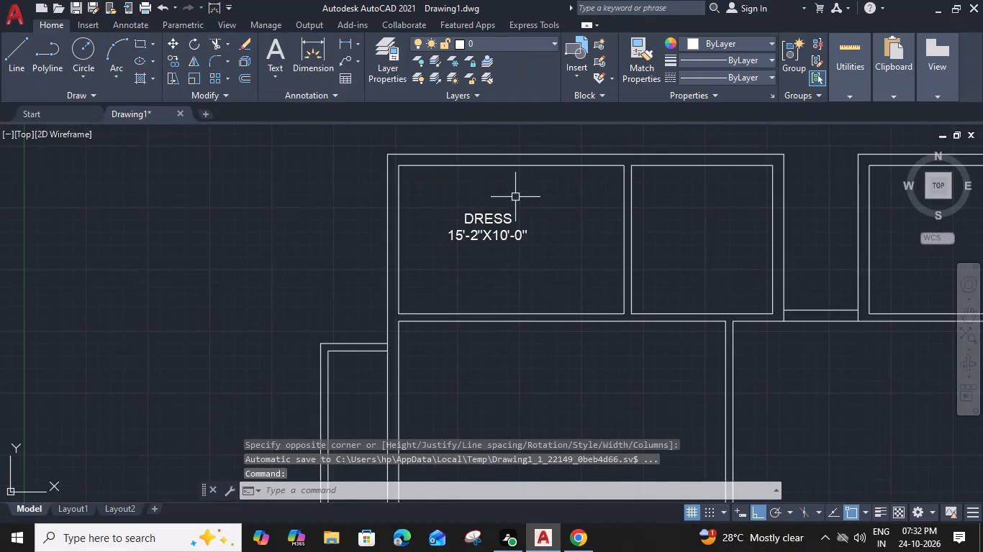
left_click(502, 212)
type("CO")
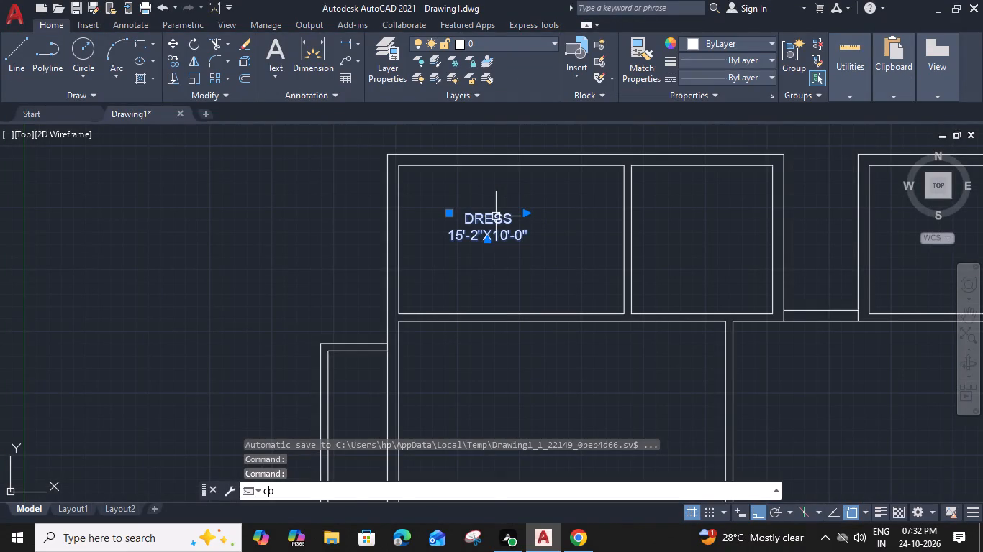
key("space")
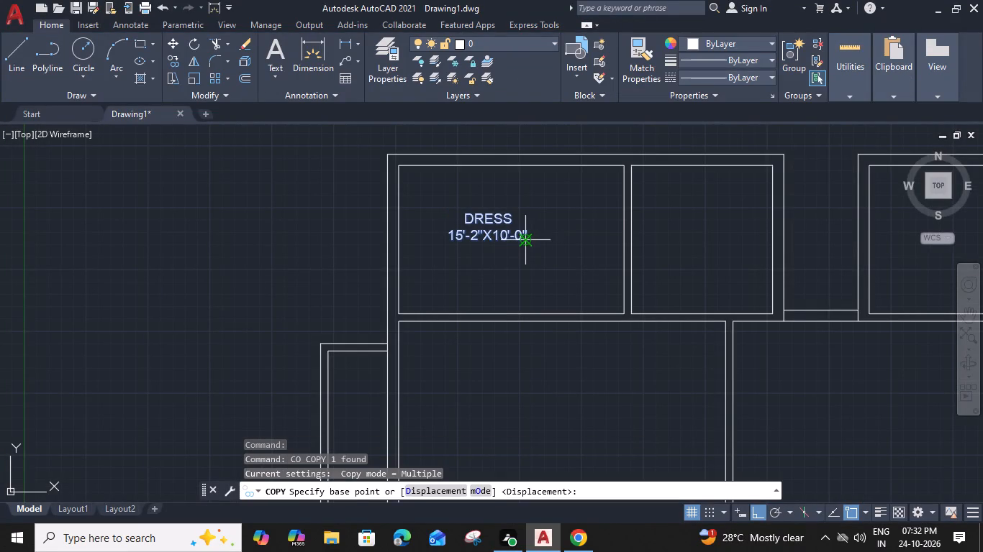
left_click(527, 239)
left_click(741, 239)
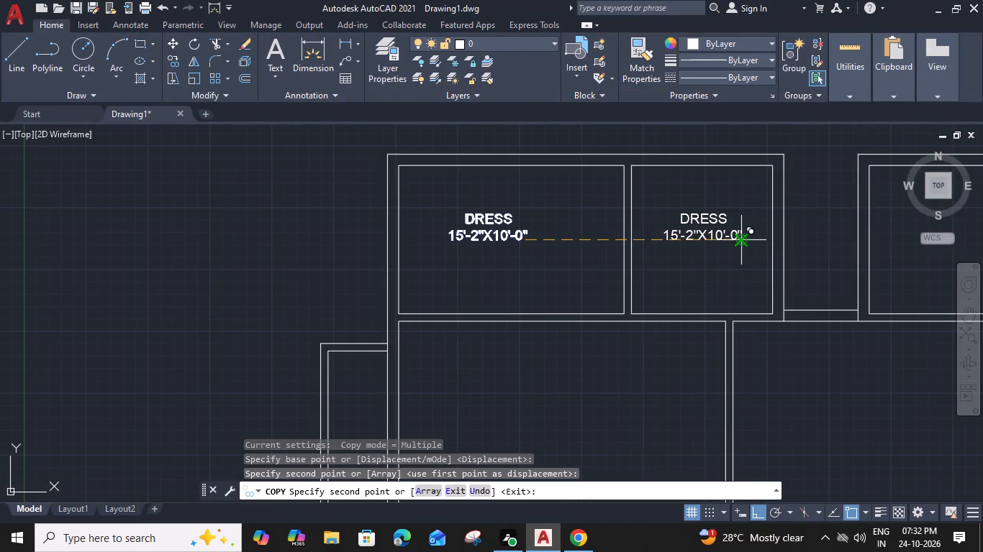
key("space")
Change the copied label in the second northern room to TOILET with the size 9'-6"X10'-0".
double_click(716, 234)
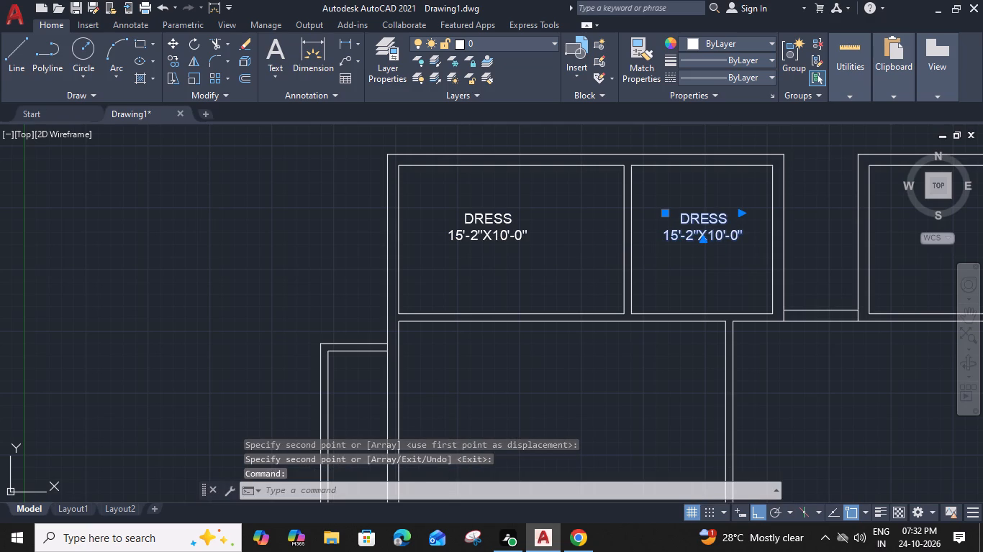
middle_click_drag(698, 287, 622, 284)
scroll(641, 229, "up", 2)
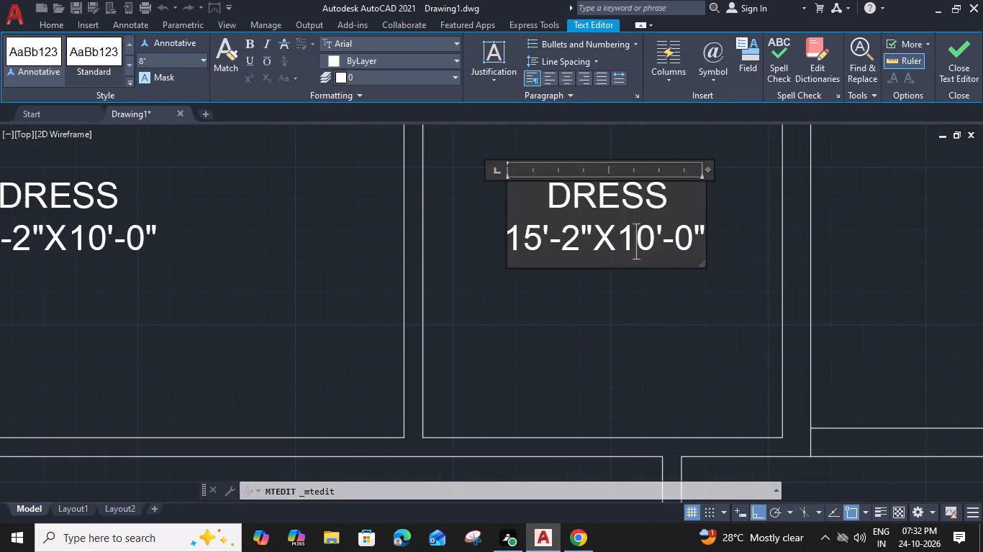
left_click_drag(661, 205, 549, 218)
type("TO")
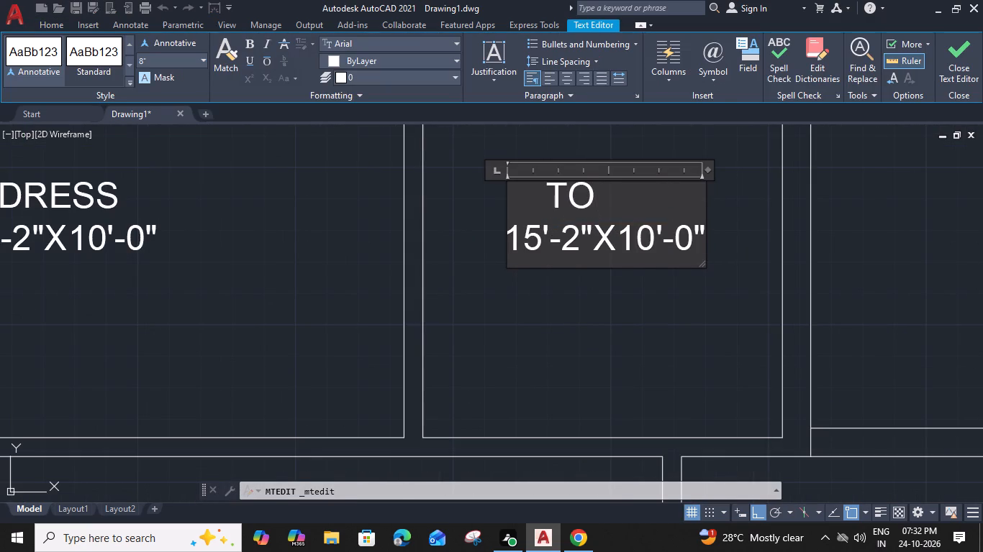
key("i")
key("l")
type("ET")
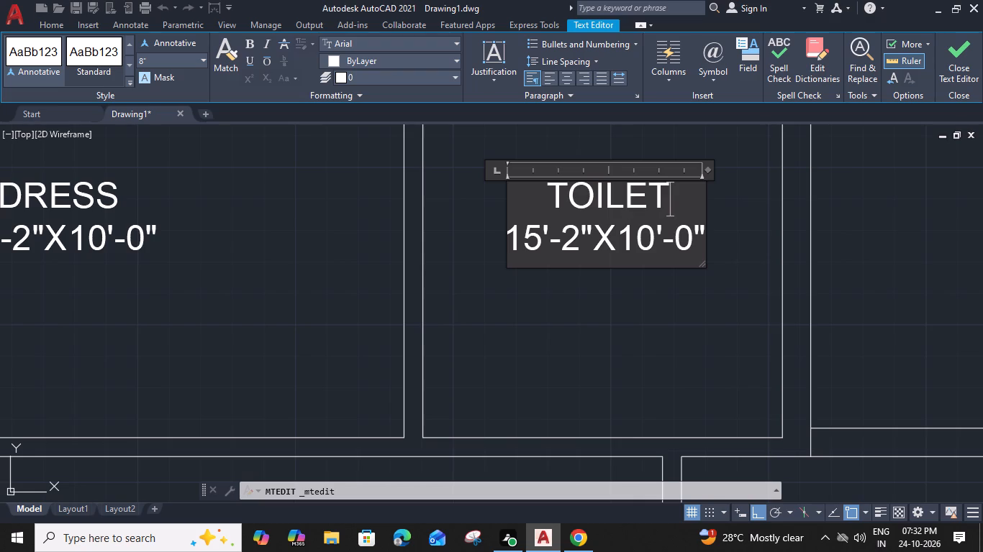
left_click_drag(540, 241, 493, 237)
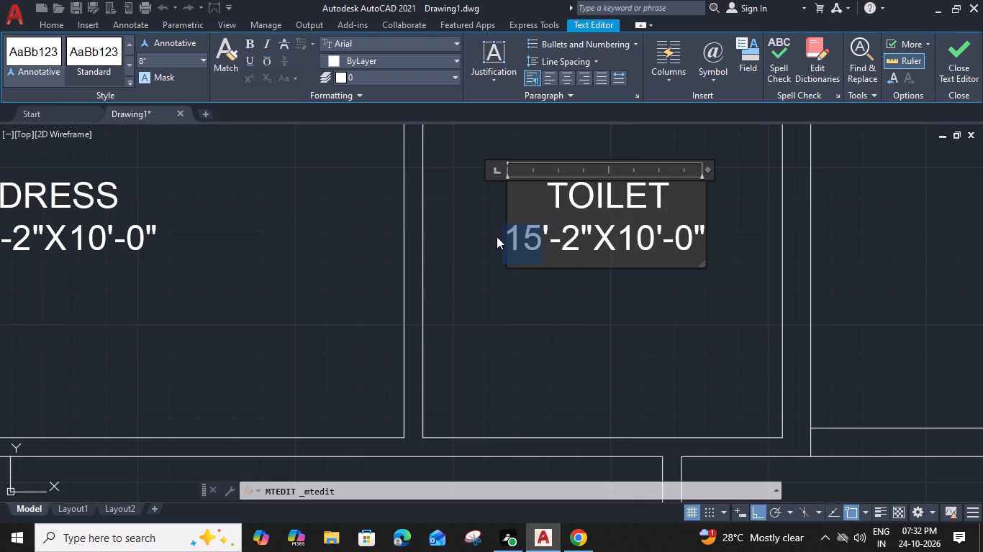
key("9")
left_click_drag(556, 236, 548, 236)
key("6")
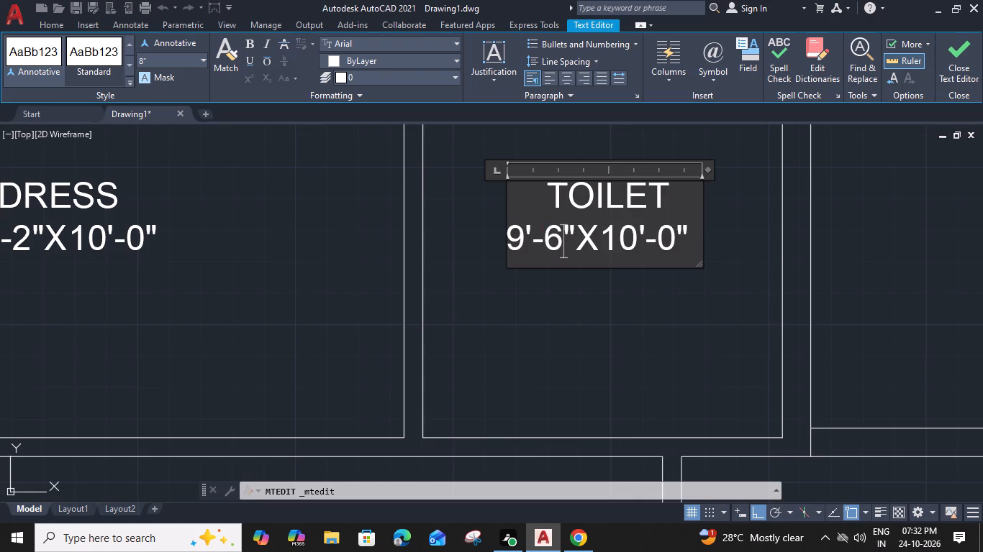
left_click(667, 289)
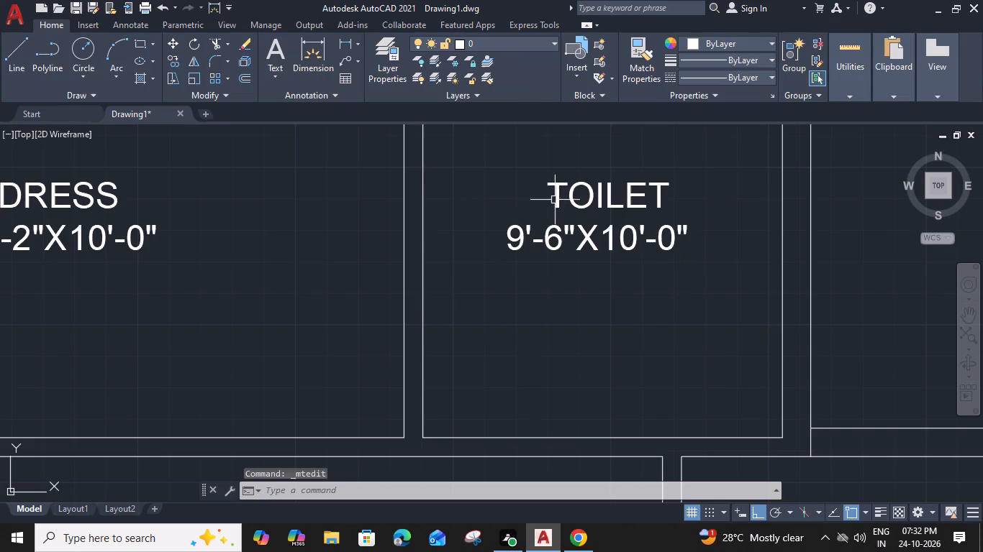
Remove a leading space before TOILET and narrow the label's text box to the width of its size line.
double_click(558, 201)
left_click(551, 203)
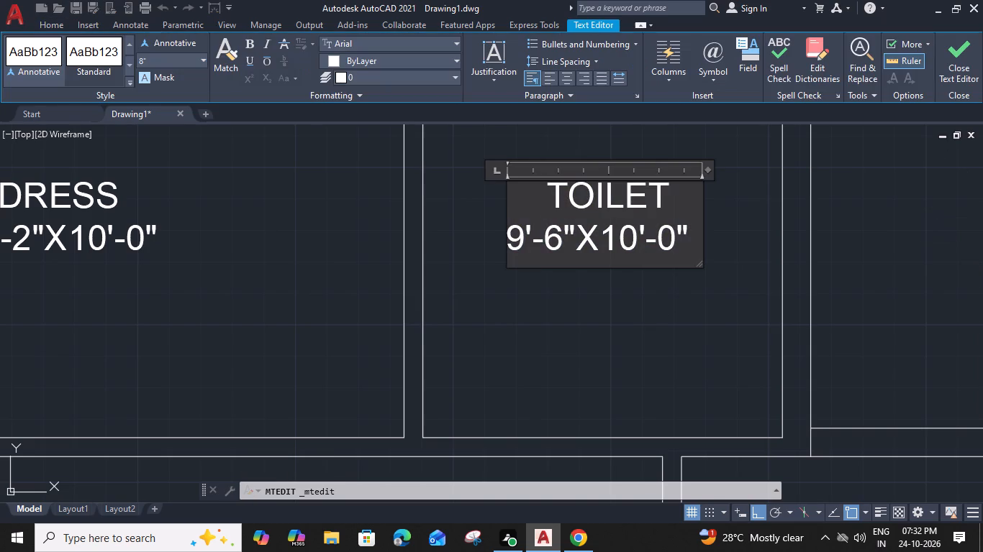
key("BackSpace")
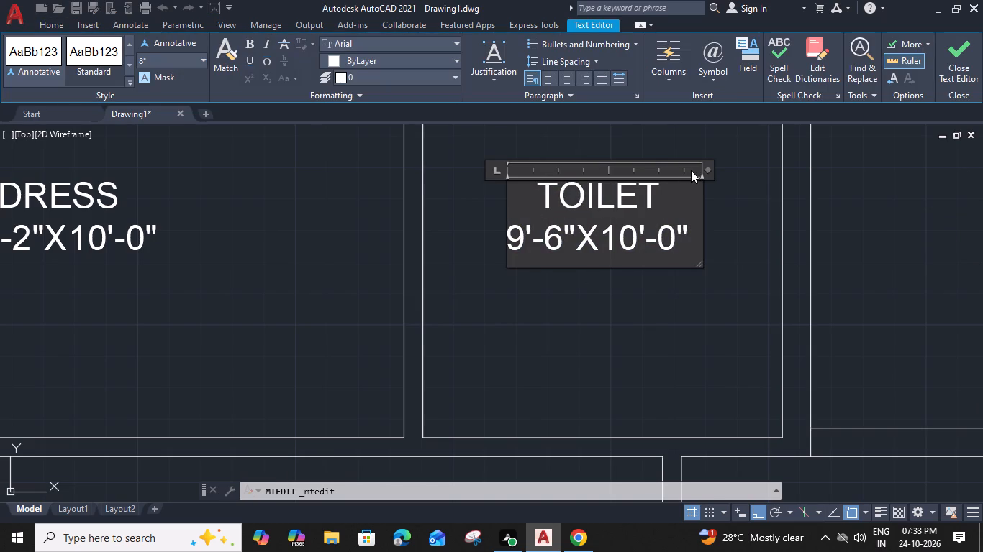
left_click_drag(707, 170, 691, 170)
left_click(617, 313)
Copy the northwest room's DRESS label horizontally into the third and fifth rooms of the northern row.
scroll(618, 313, "down", 1)
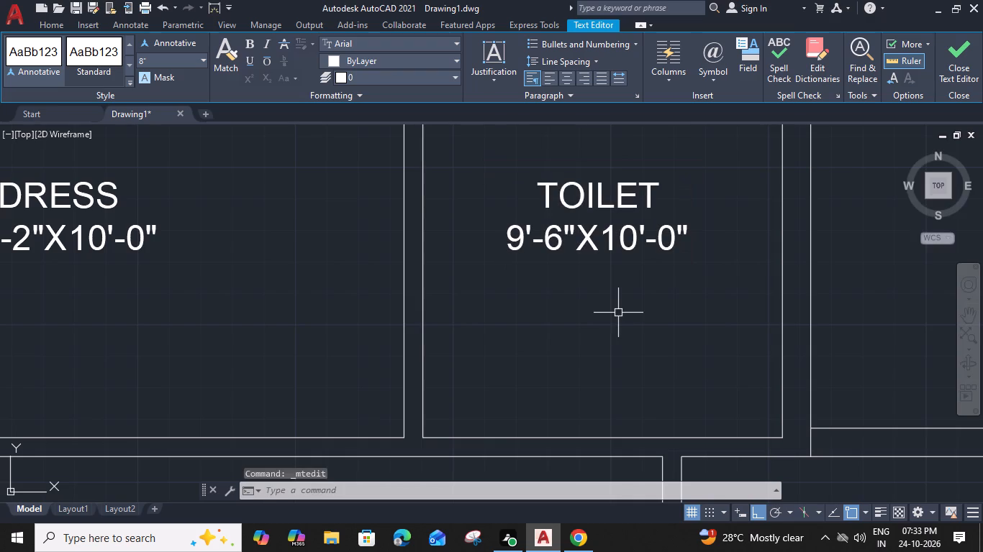
middle_click_drag(615, 308, 533, 288)
scroll(533, 288, "down", 2)
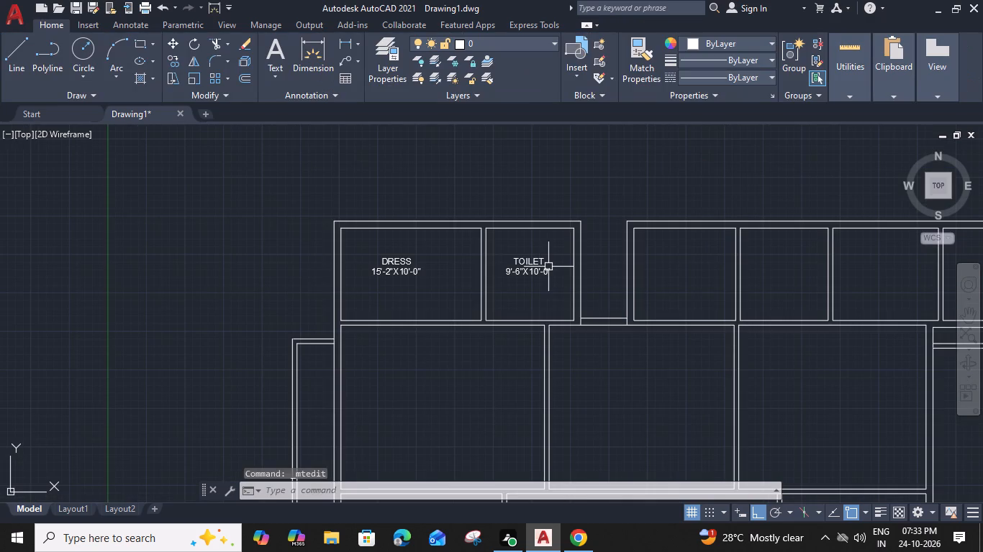
left_click(402, 267)
type("CO")
key("space")
left_click(371, 271)
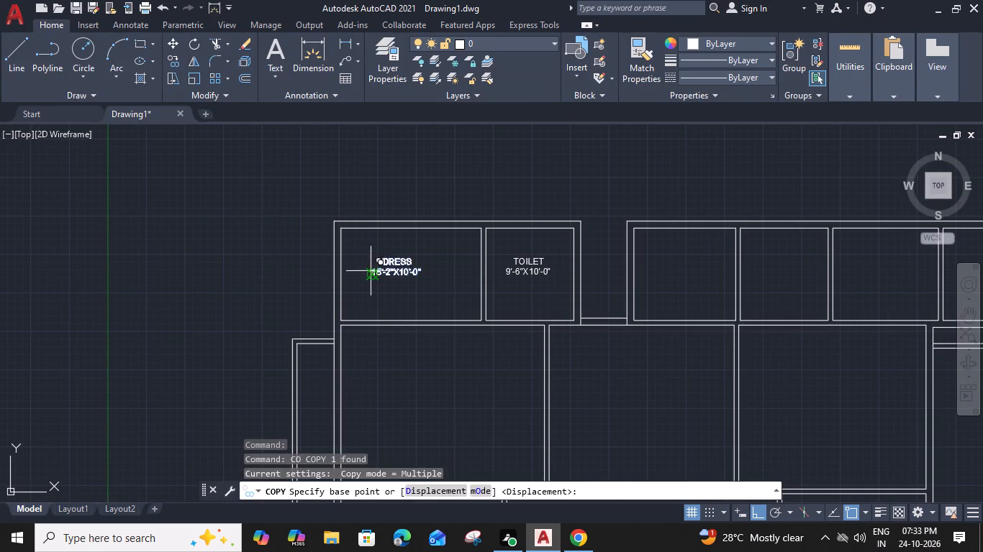
left_click(652, 270)
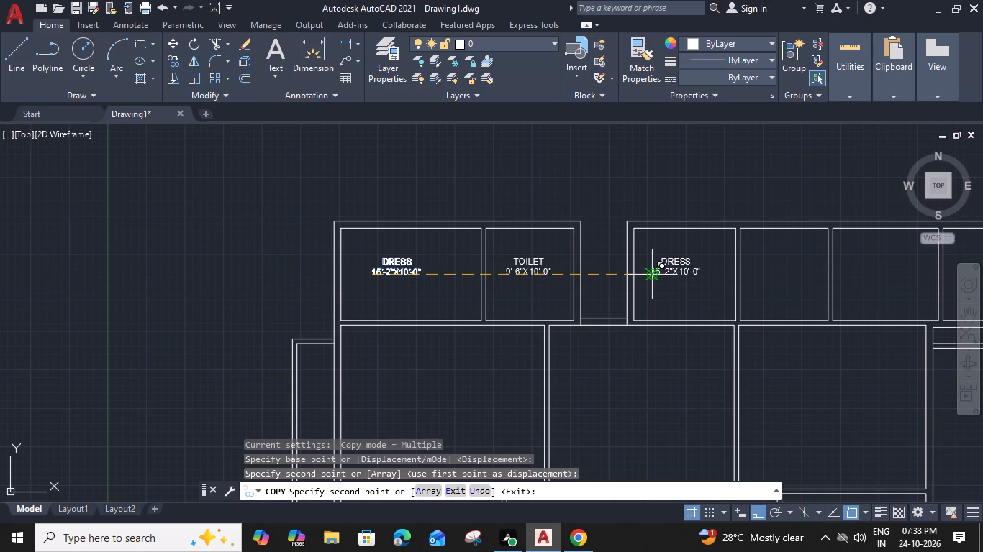
left_click(851, 270)
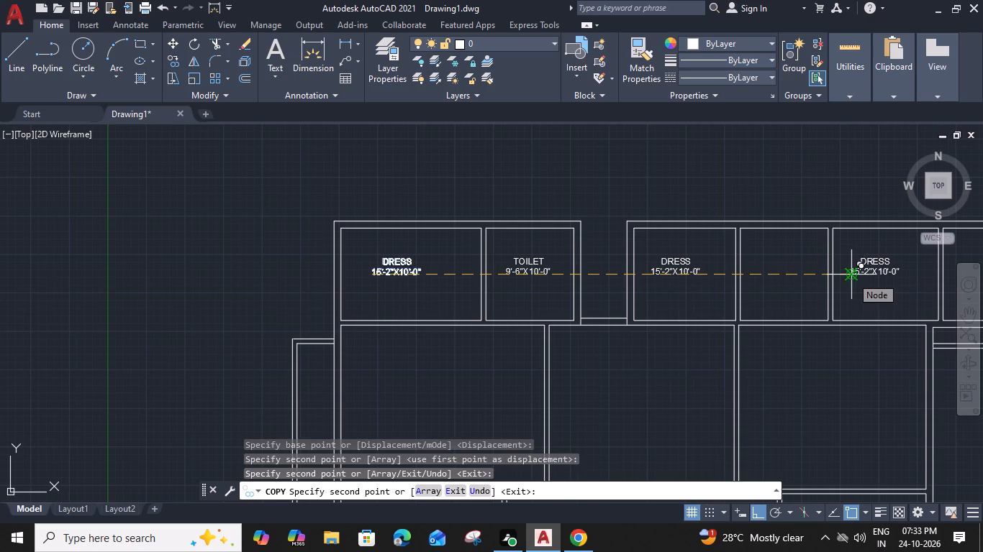
middle_click_drag(768, 295, 633, 285)
key("Escape")
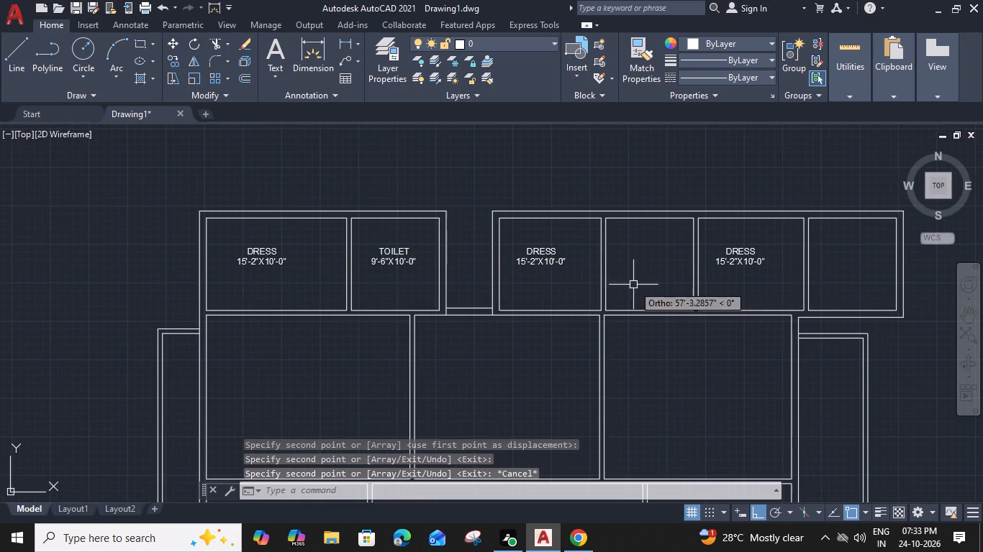
Copy the TOILET label horizontally into the fourth and sixth rooms of the northern row.
left_click(391, 267)
type("CO")
key("space")
left_click(364, 262)
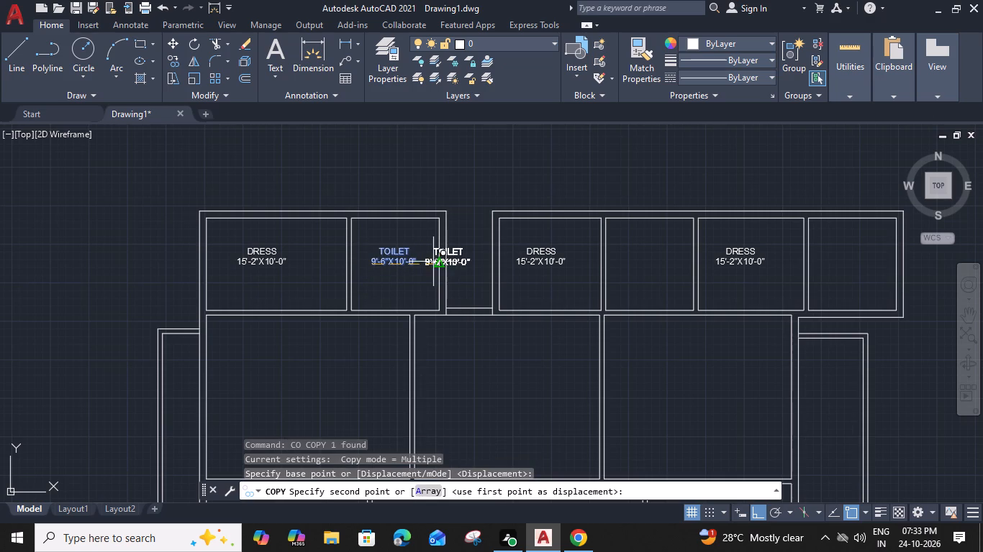
left_click(631, 264)
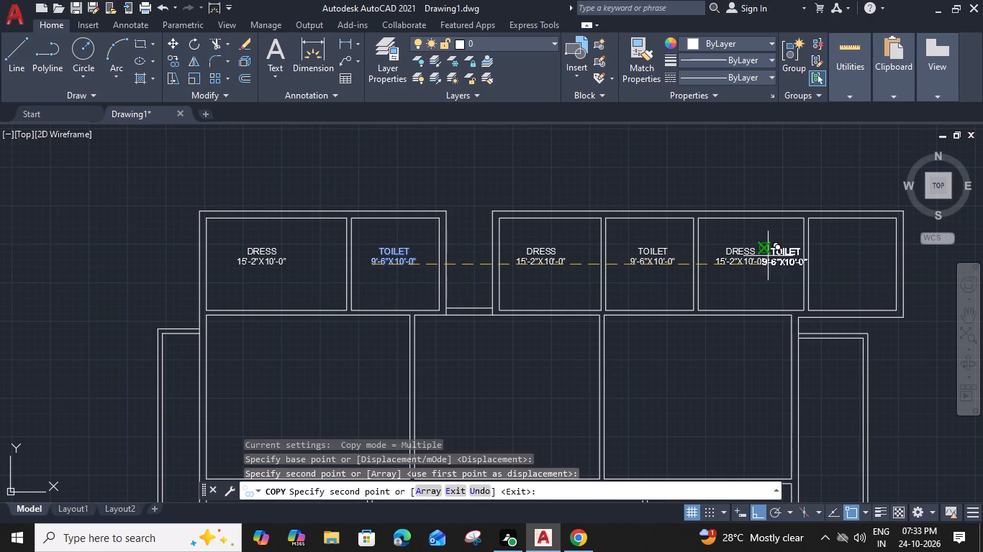
left_click(825, 260)
key("Escape")
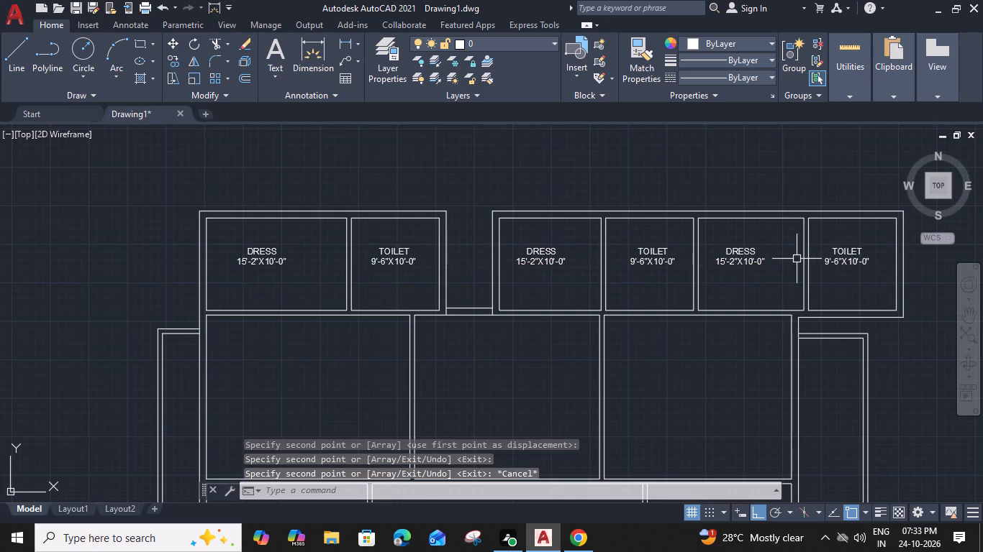
Change the size in the third northern room's DRESS label to 11'-0"X10'-0".
double_click(550, 249)
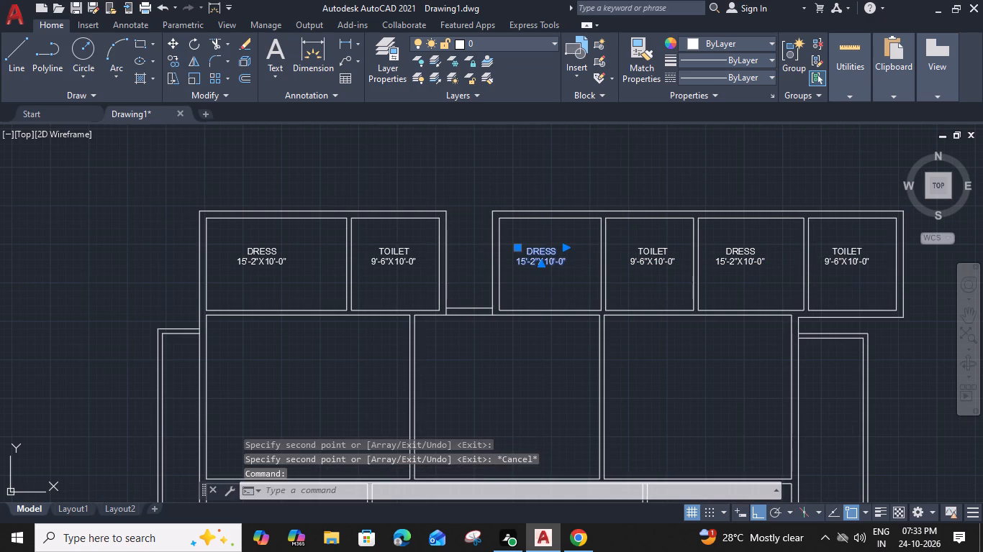
scroll(545, 254, "up", 3)
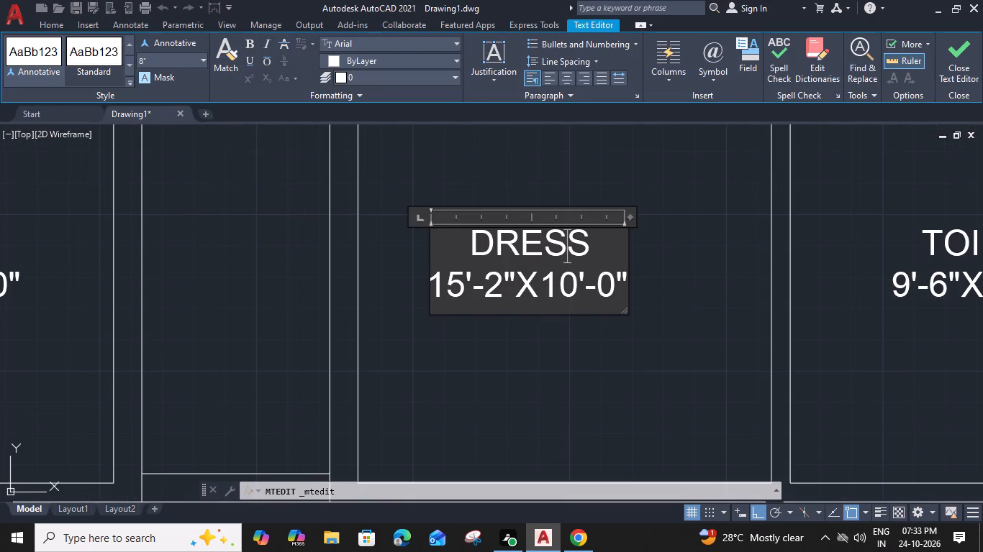
left_click_drag(453, 285, 461, 285)
key("1")
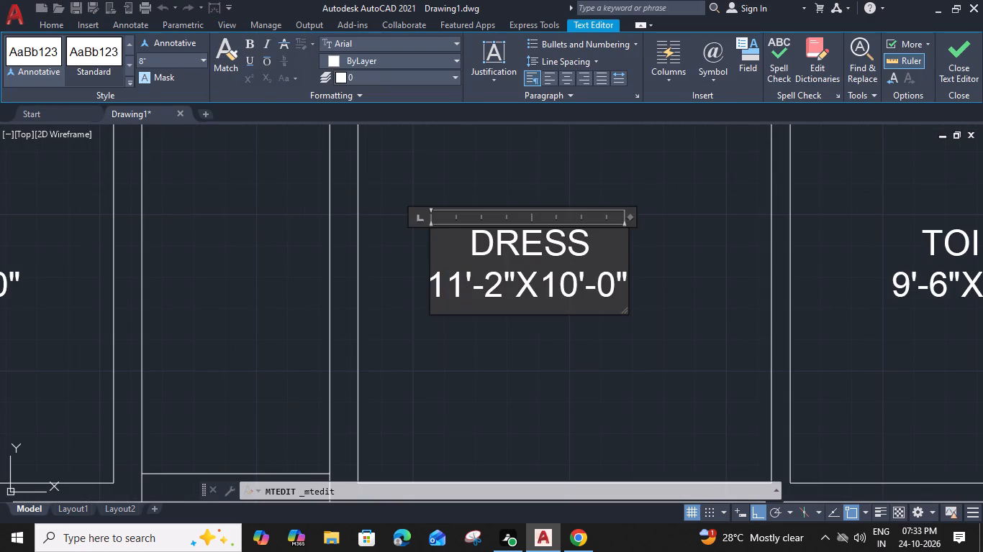
left_click_drag(487, 285, 500, 286)
key("0")
left_click(587, 333)
Change the size in the fifth northern room's DRESS label to 11'-5"X10'-0".
scroll(587, 333, "down", 2)
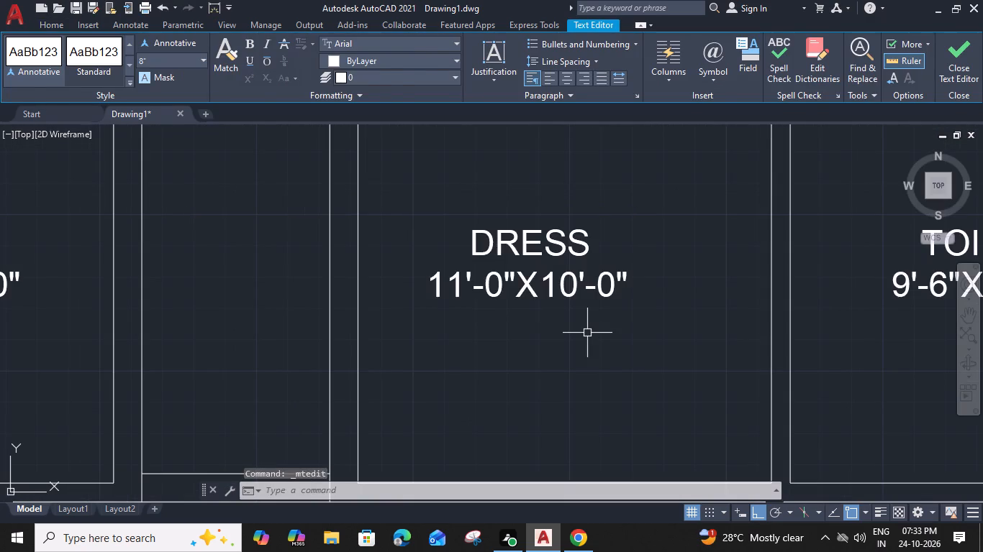
middle_click_drag(587, 333, 314, 265)
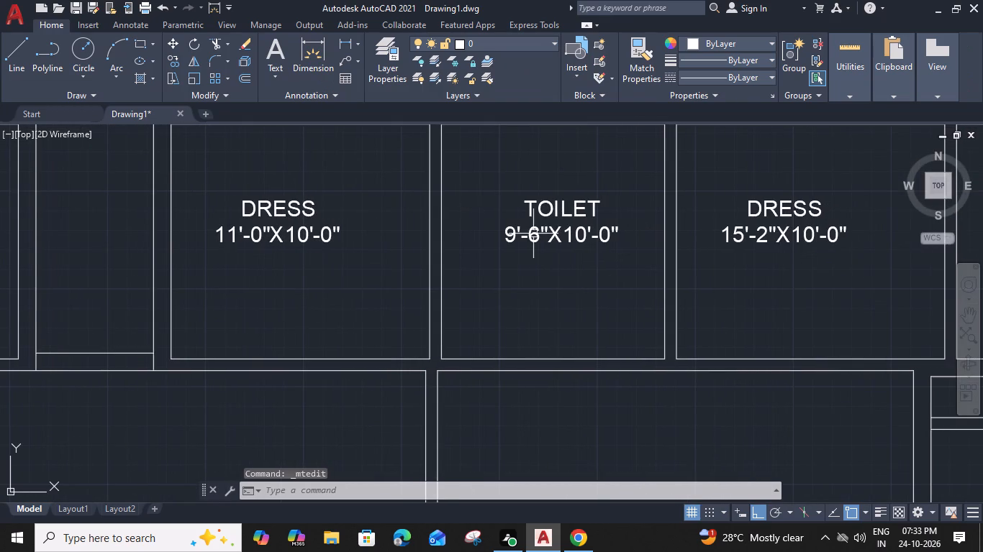
middle_click_drag(582, 264, 298, 283)
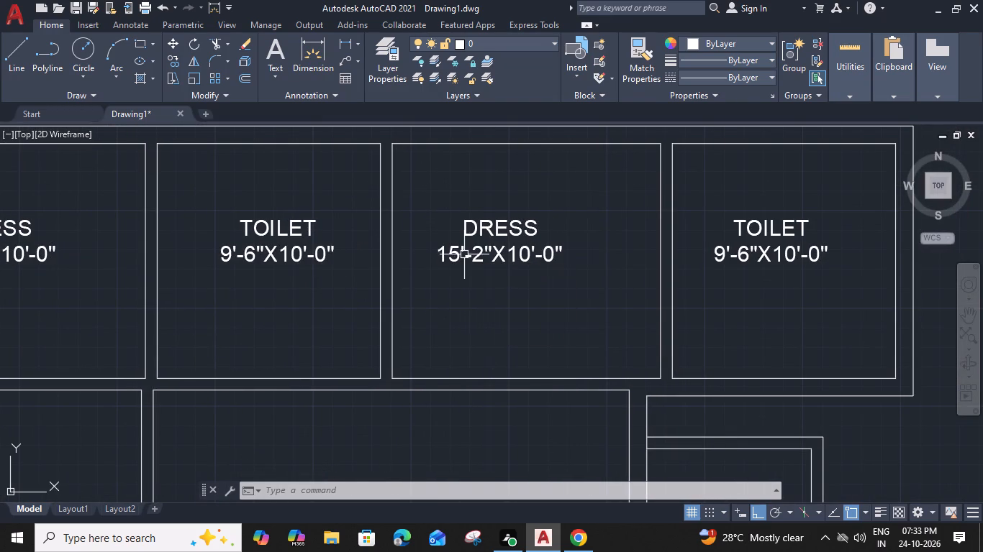
double_click(465, 254)
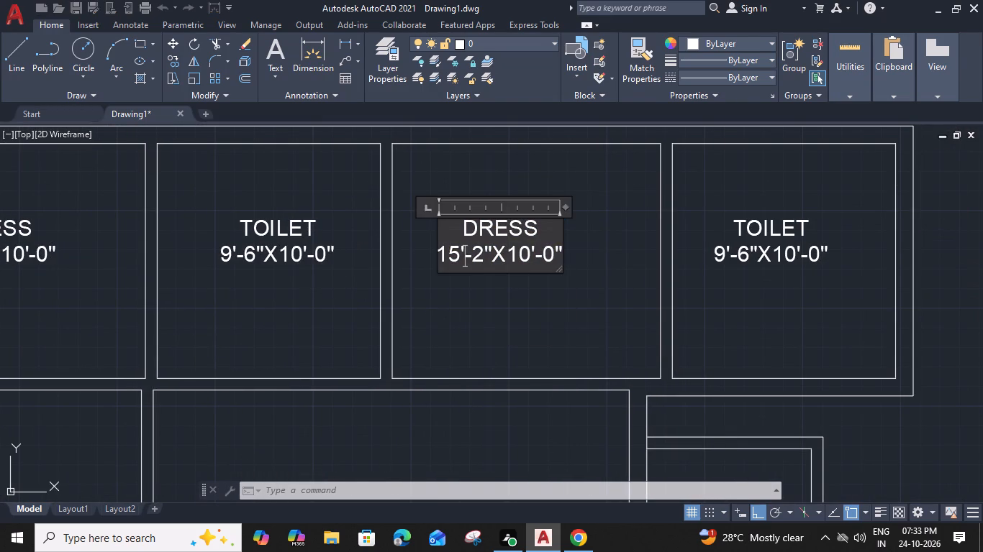
left_click(456, 258)
key("1")
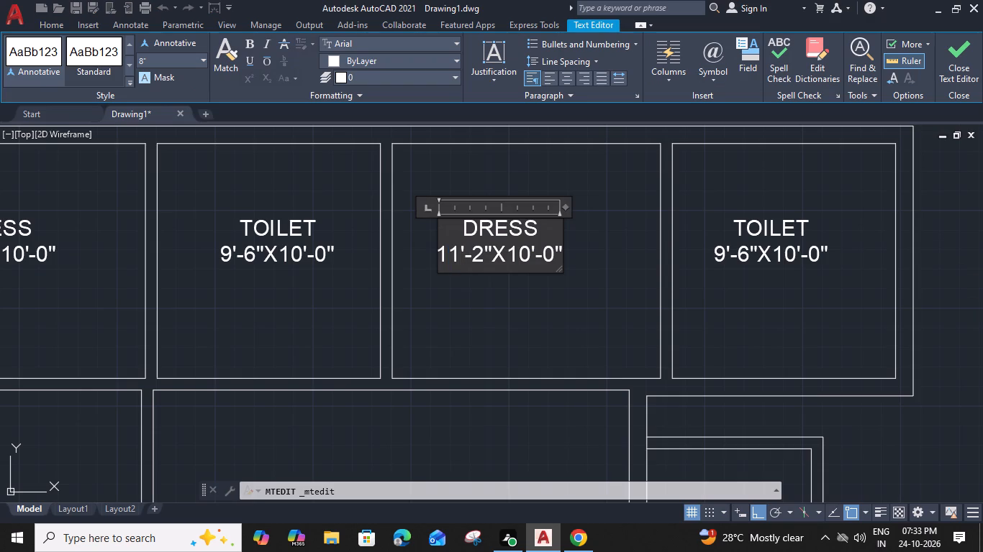
left_click_drag(479, 257, 469, 257)
key("5")
left_click(544, 297)
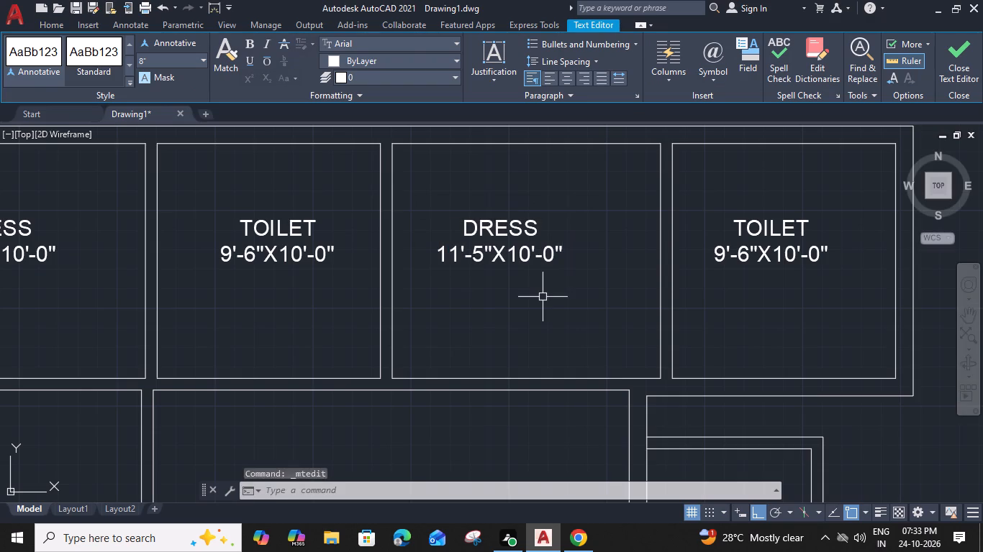
Copy the northwest room's DRESS label straight down into the western room of the second row.
scroll(543, 297, "down", 2)
middle_click_drag(461, 305, 679, 229)
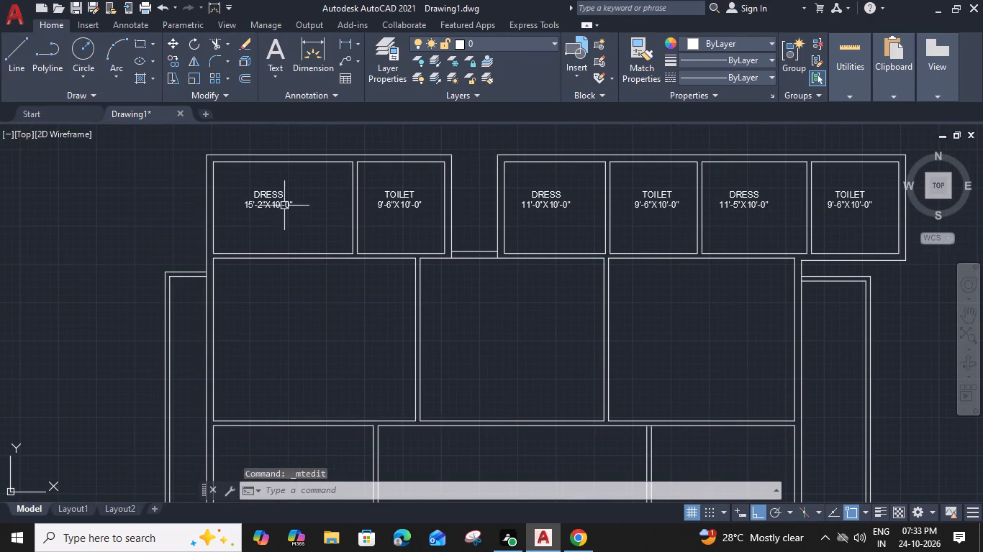
left_click(275, 200)
type("CO")
key("space")
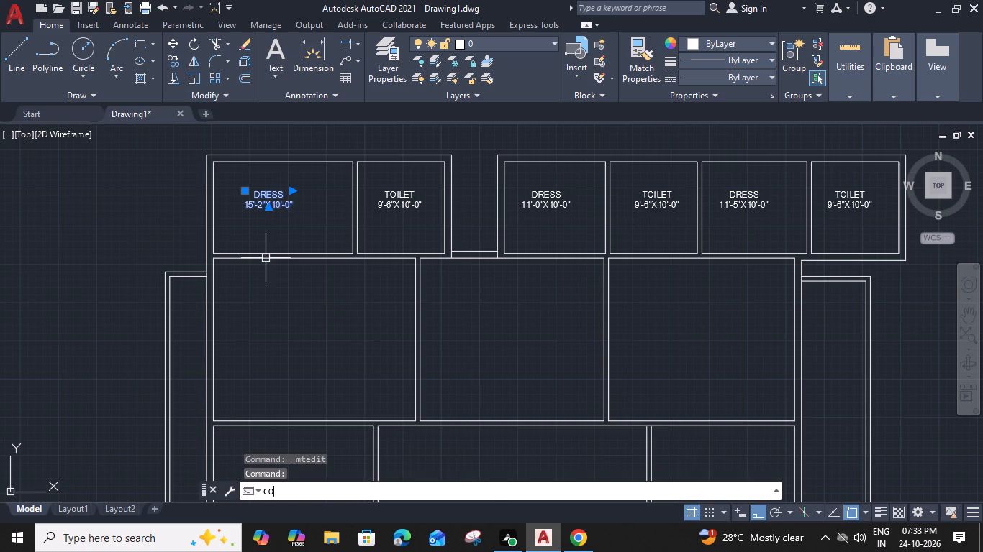
left_click(243, 210)
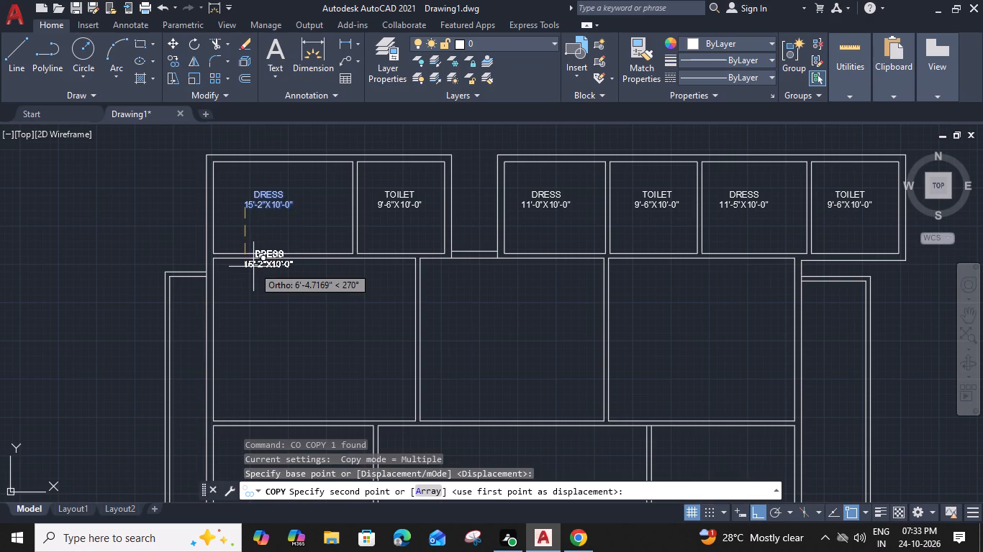
left_click(263, 349)
key("space")
Change the room name in the second row's copied DRESS label to BEDROOM.
middle_click_drag(261, 337, 313, 304)
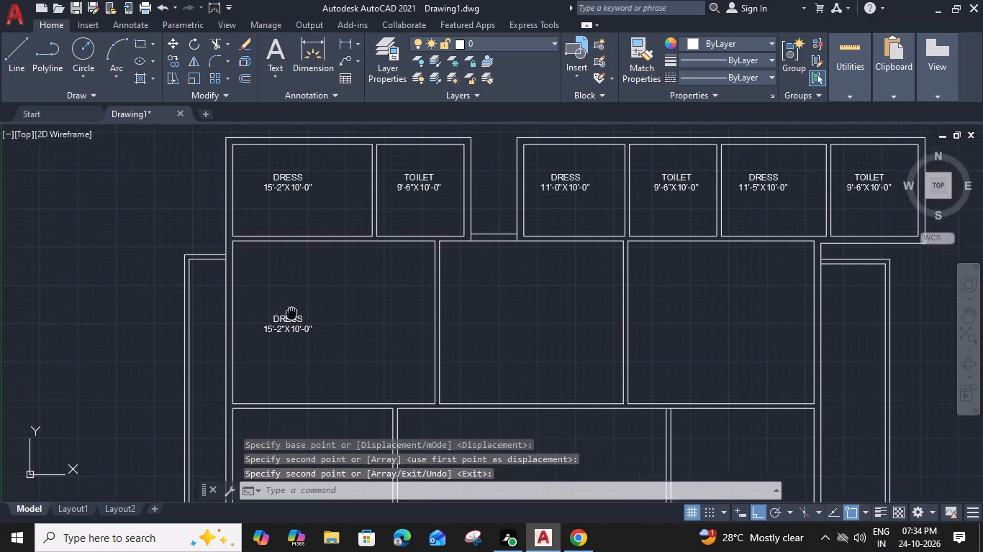
middle_click_drag(313, 304, 351, 297)
double_click(355, 295)
scroll(358, 300, "up", 2)
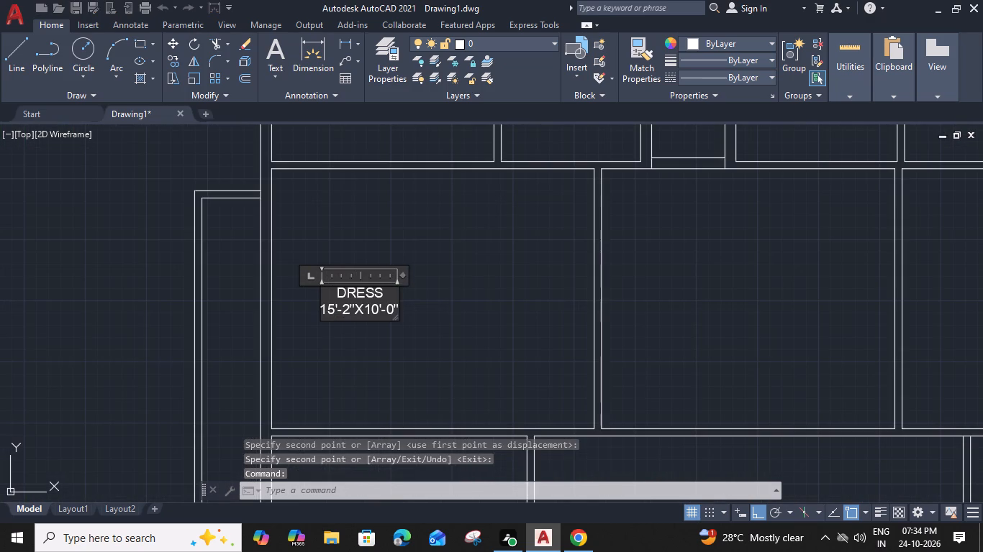
left_click_drag(384, 300, 302, 293)
key("b")
type("EDR")
type("OOM")
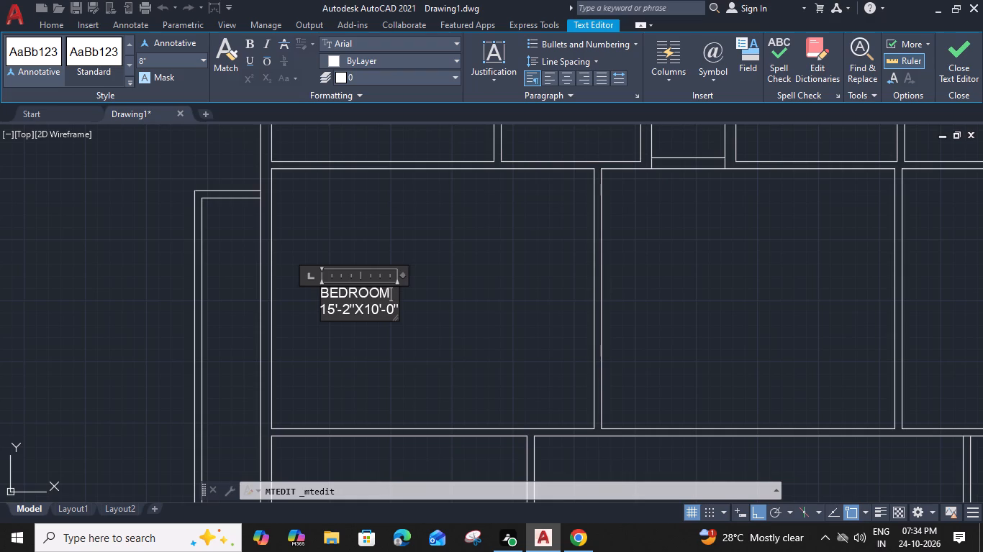
Set the size in the western BEDROOM label to 22'-0"X17'-9" and add a leading space before the room name.
middle_click_drag(371, 320, 423, 313)
scroll(373, 310, "up", 2)
left_click_drag(393, 297, 370, 297)
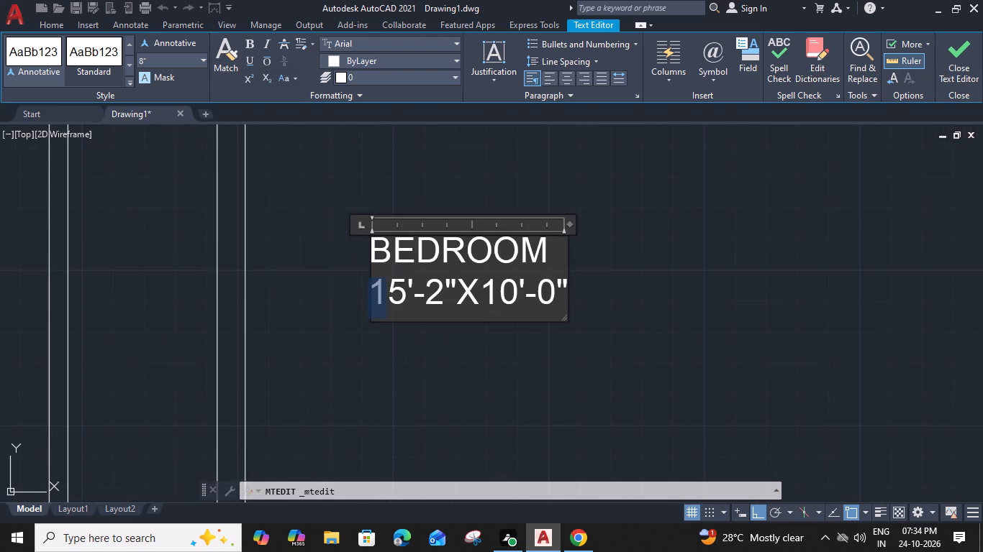
left_click_drag(370, 297, 414, 292)
left_click(407, 291)
left_click_drag(407, 291, 369, 290)
type("22")
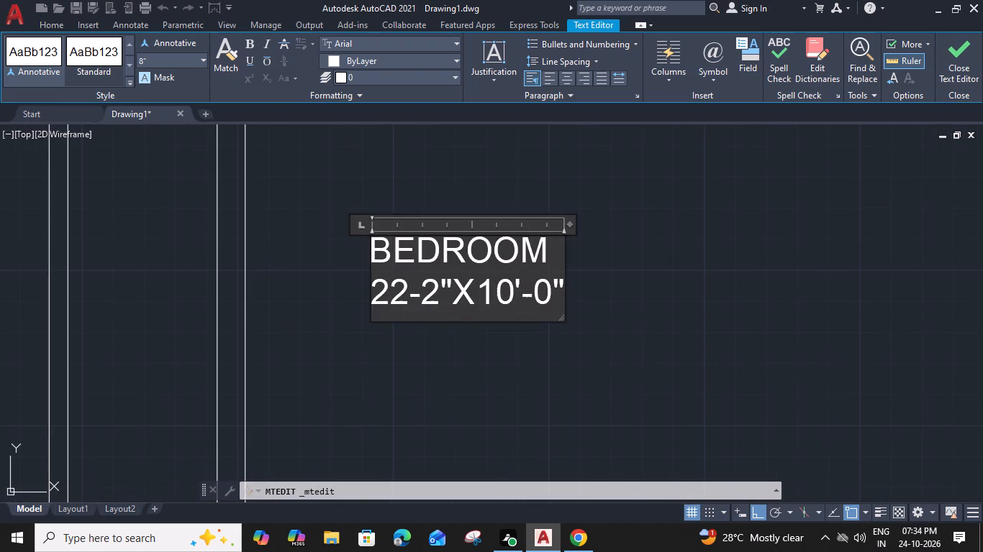
key("apostrophe")
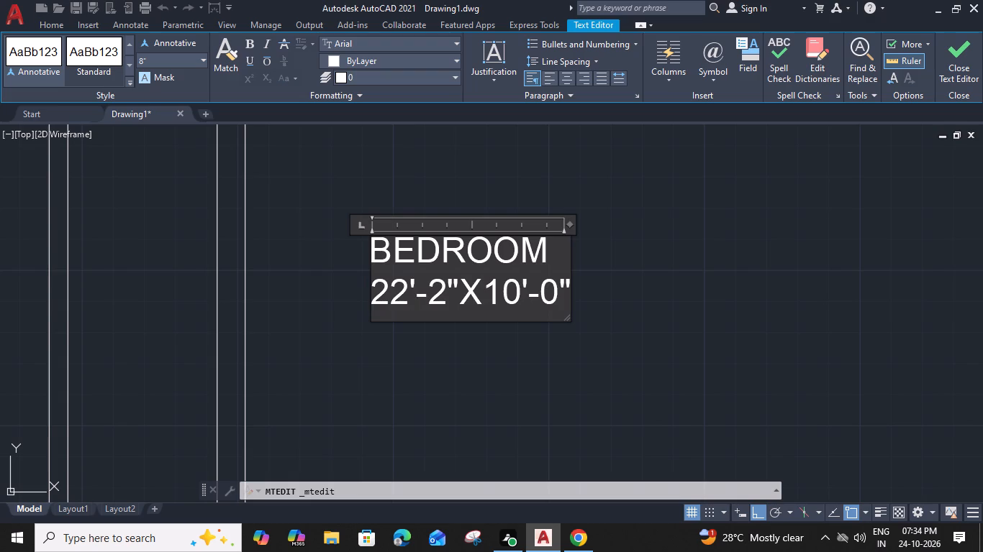
left_click(438, 289)
key("0")
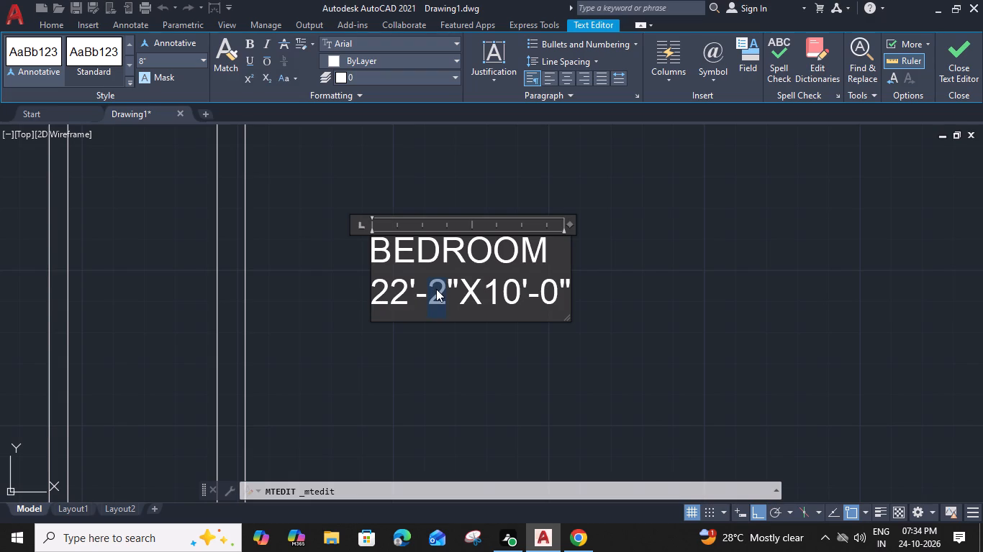
left_click_drag(515, 291, 507, 291)
key("7")
left_click_drag(558, 295, 551, 293)
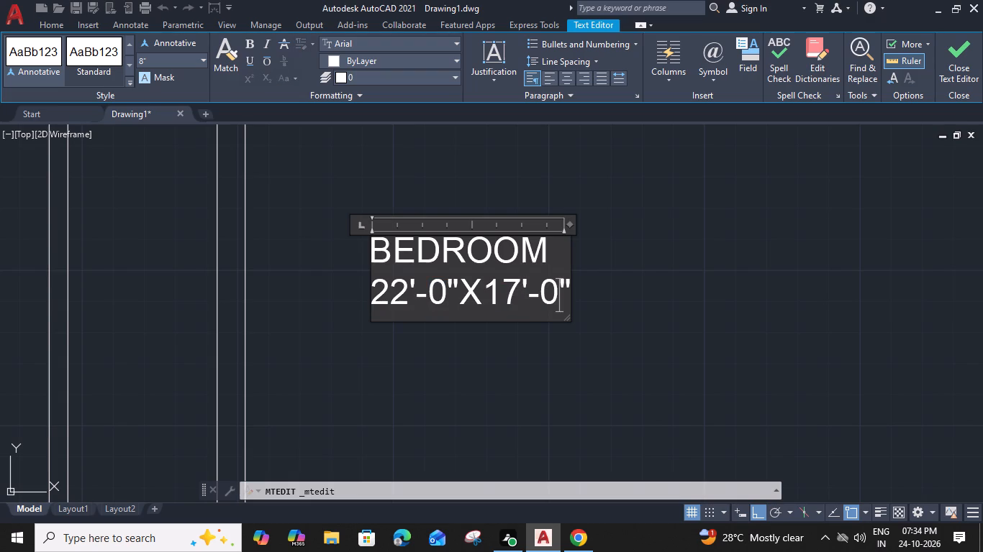
left_click_drag(551, 293, 547, 292)
key("9")
left_click(373, 250)
key("space")
left_click(533, 332)
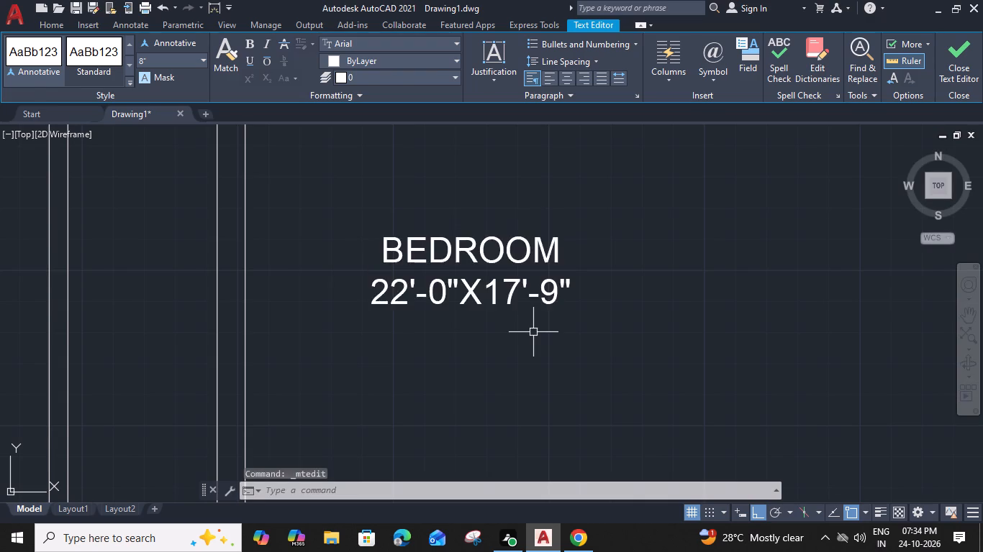
Copy the western BEDROOM label horizontally into the middle and eastern rooms of the second row.
scroll(533, 333, "down", 1)
middle_click_drag(512, 323, 426, 298)
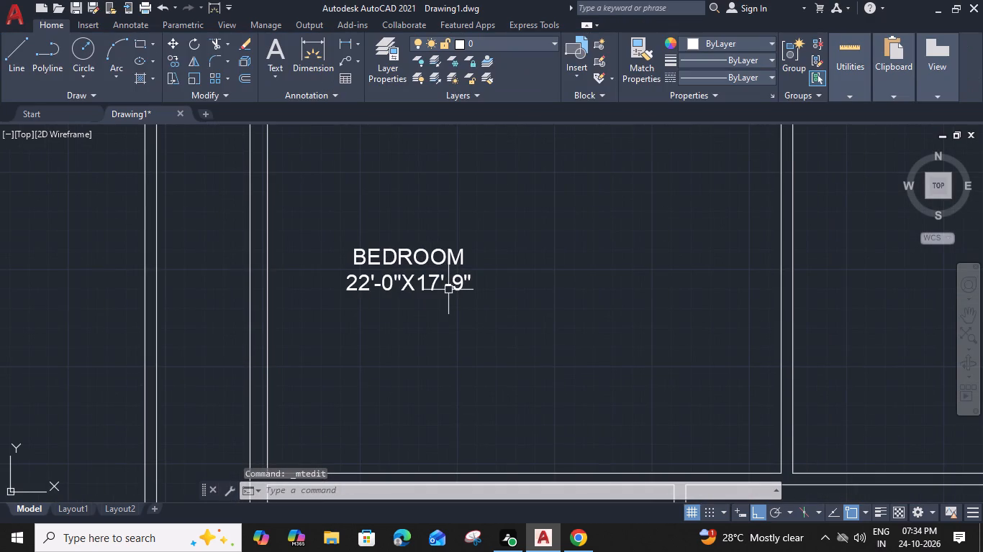
left_click(442, 271)
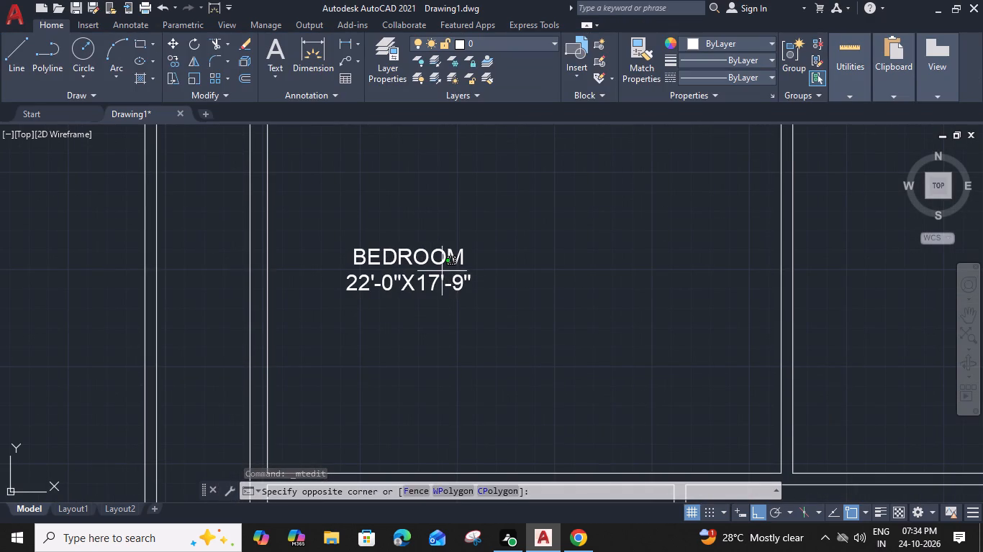
left_click(407, 287)
type("CO")
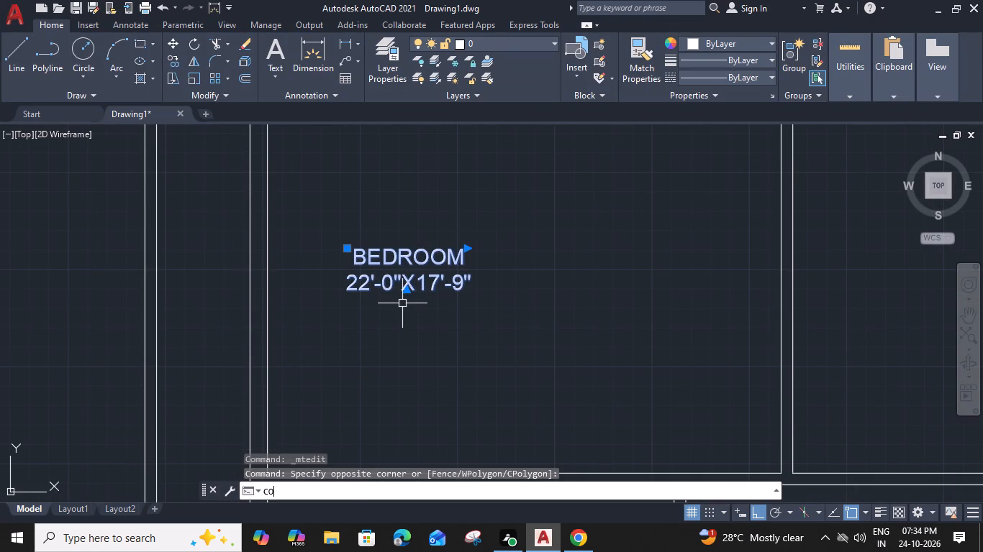
key("space")
left_click(465, 290)
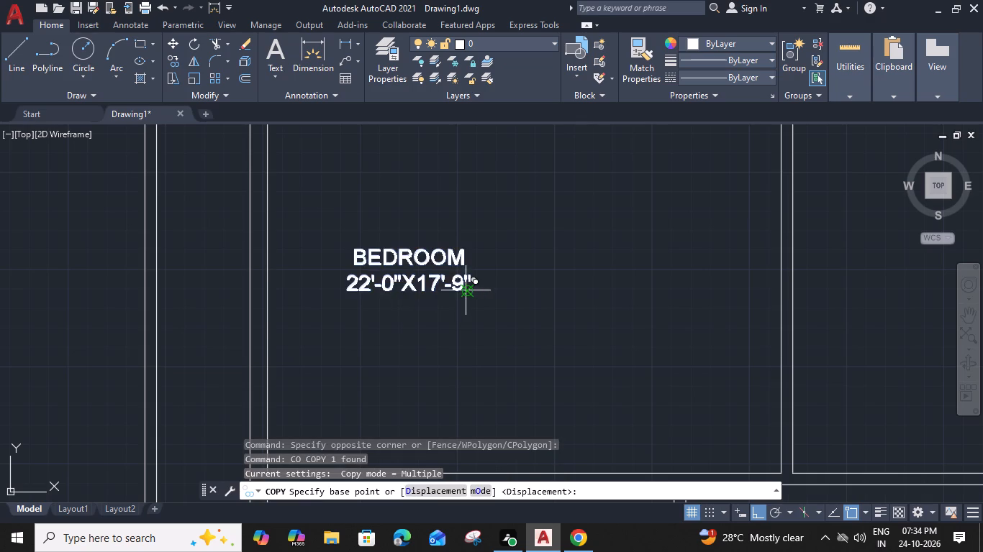
middle_click_drag(610, 285, 299, 270)
scroll(574, 253, "down", 1)
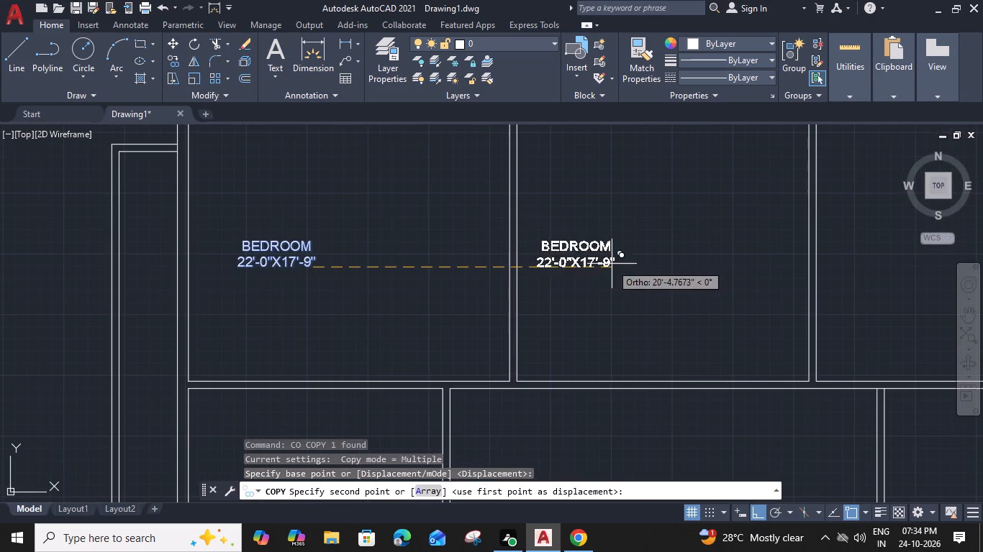
left_click(696, 265)
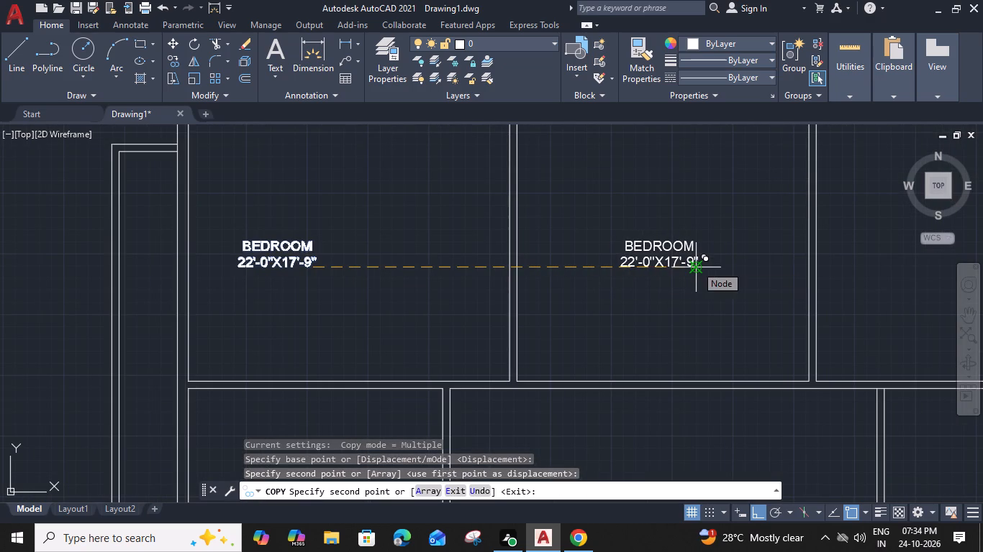
middle_click_drag(661, 263, 417, 268)
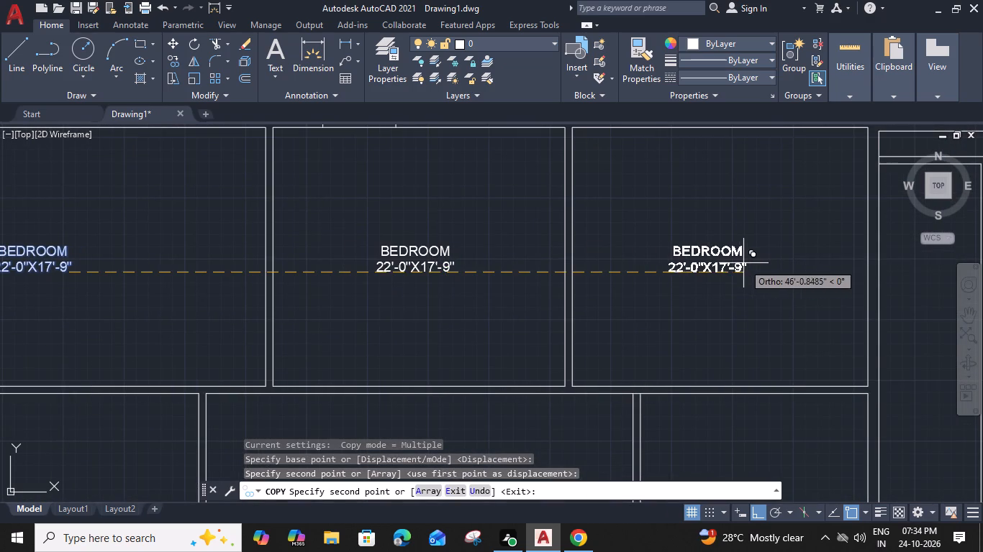
left_click(747, 264)
key("space")
Change the size in the second row's eastern BEDROOM label to 20'-3"X17'-9".
double_click(696, 262)
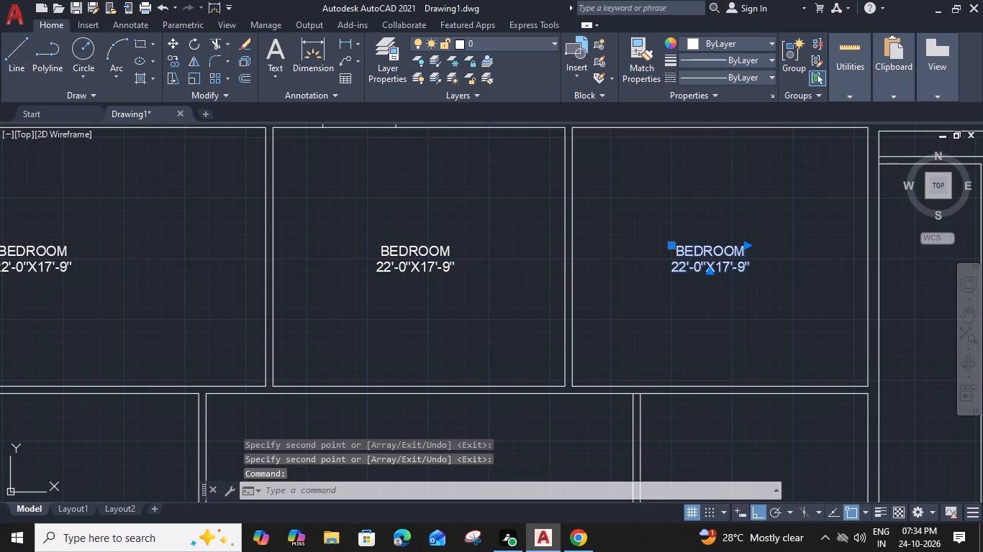
scroll(686, 267, "up", 1)
left_click(684, 268)
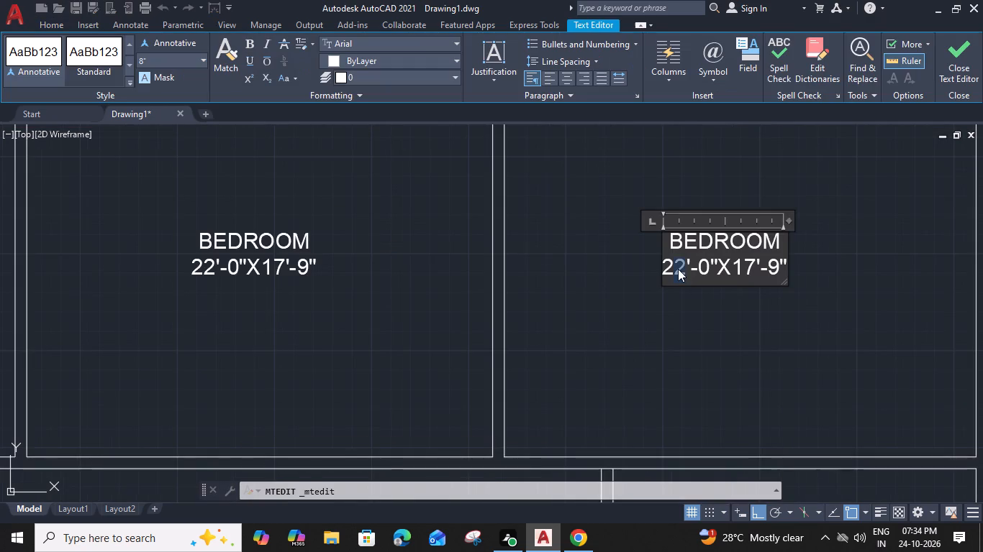
key("0")
left_click(706, 272)
key("3")
left_click(682, 299)
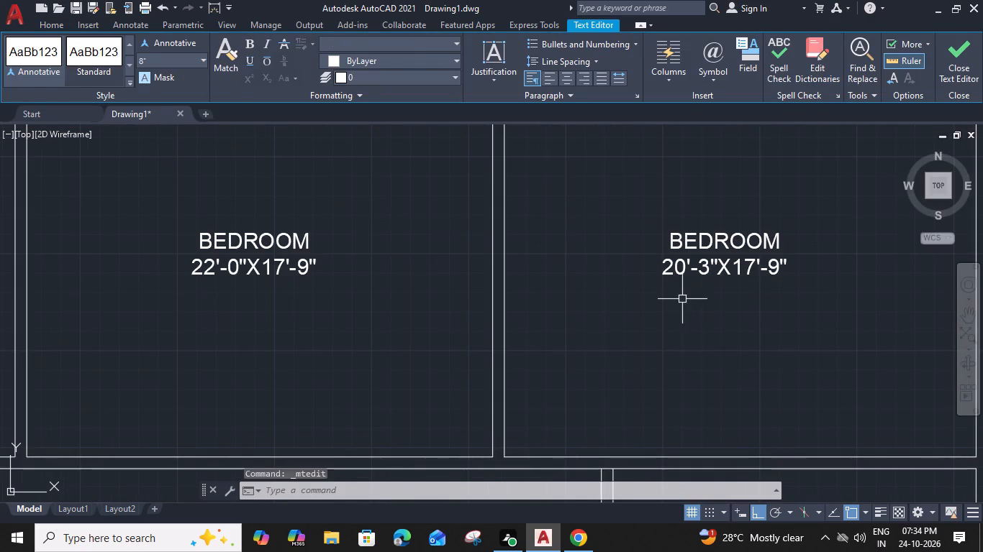
Copy the eastern BEDROOM label straight down into the eastern room of the third row.
scroll(682, 298, "down", 2)
middle_click_drag(373, 300, 486, 241)
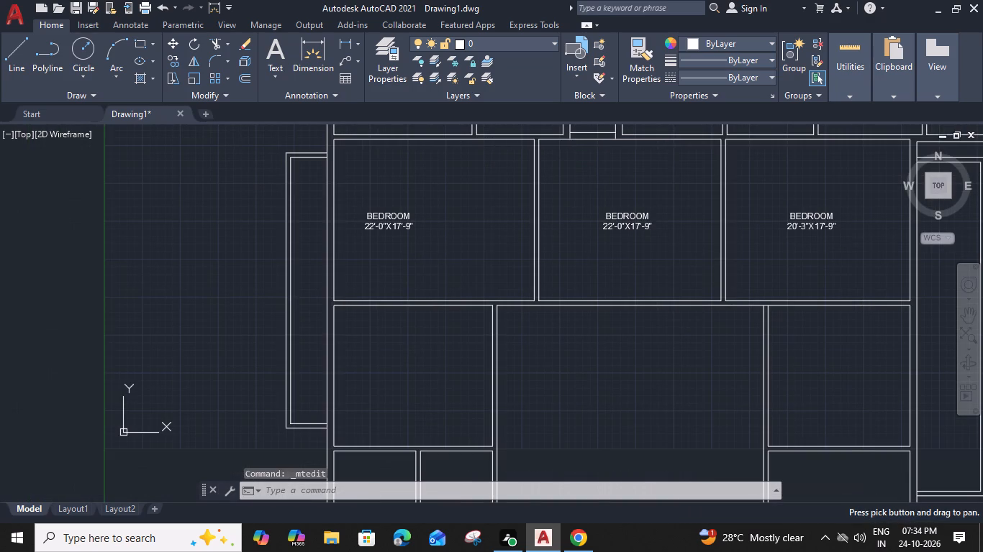
middle_click_drag(608, 241, 363, 234)
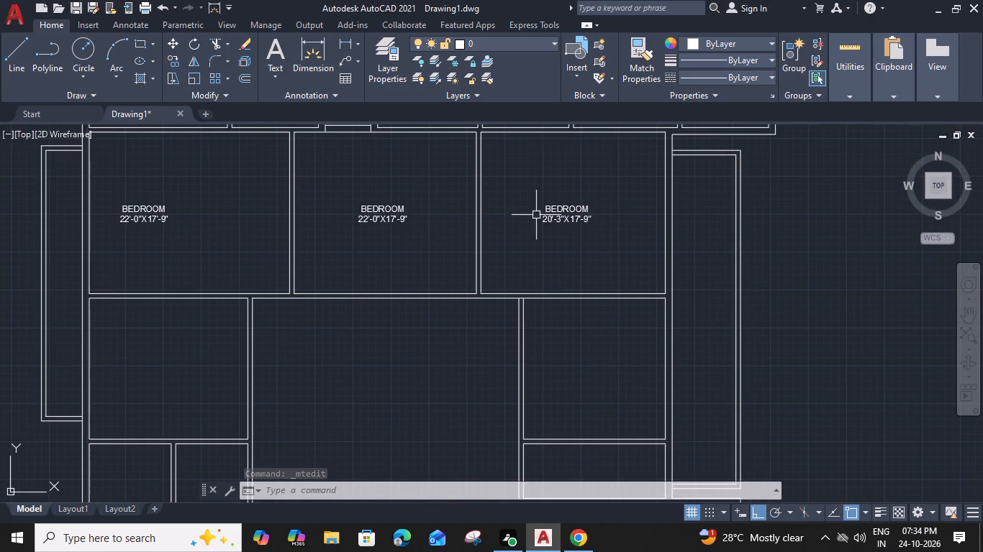
left_click(549, 216)
type("CO")
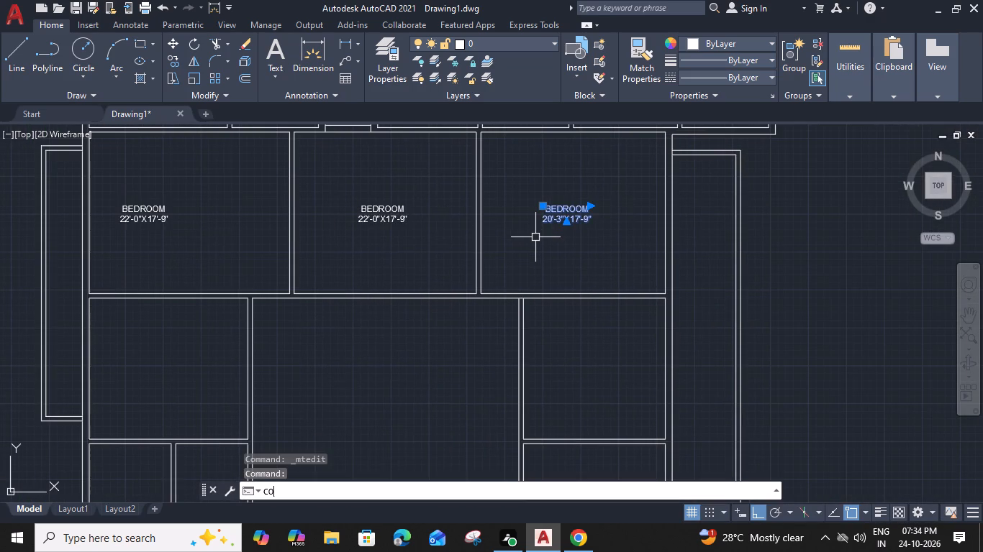
key("space")
left_click(592, 224)
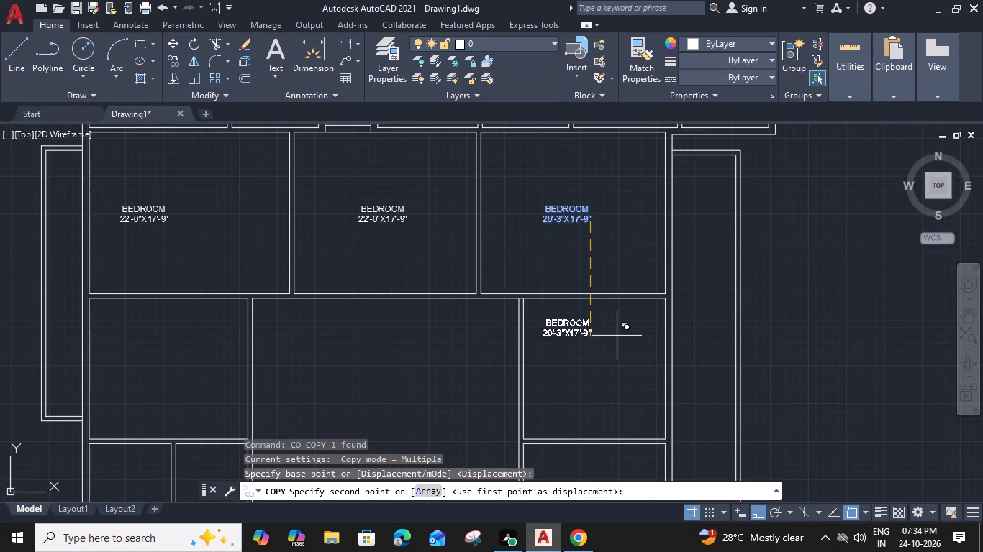
left_click(651, 388)
key("Escape")
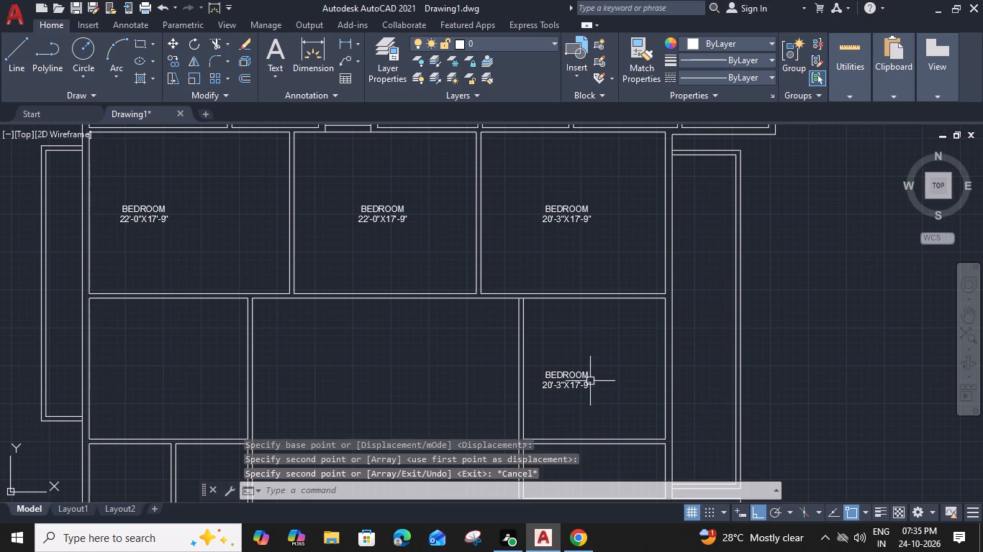
Set the size in the third row's eastern BEDROOM label to 15'-7"X15'-6".
double_click(589, 379)
scroll(575, 402, "up", 2)
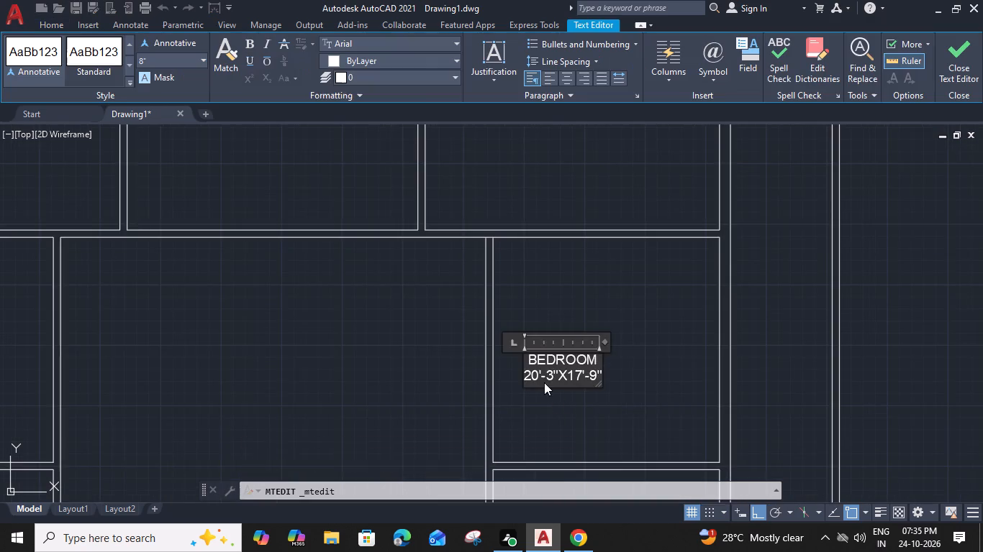
left_click_drag(521, 364, 492, 362)
key("1")
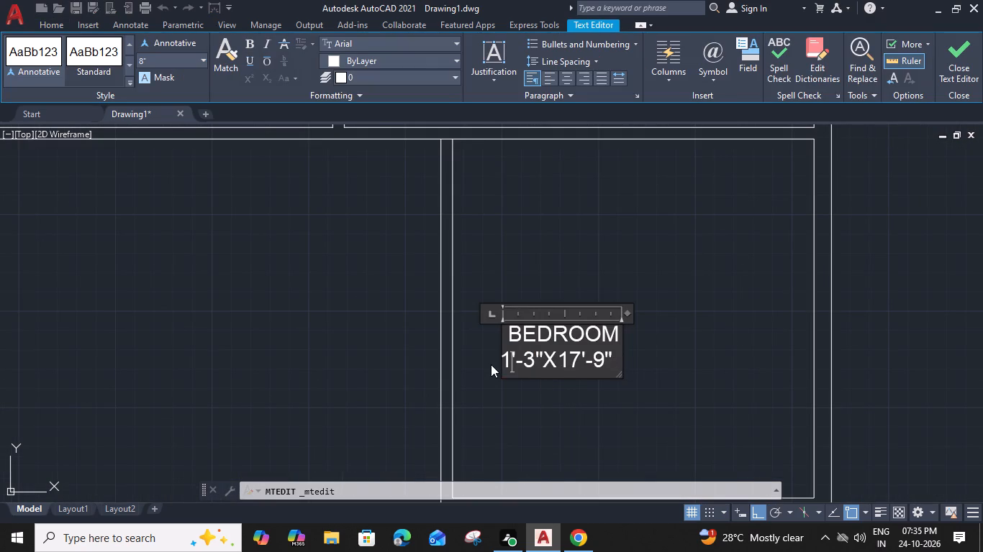
key("5")
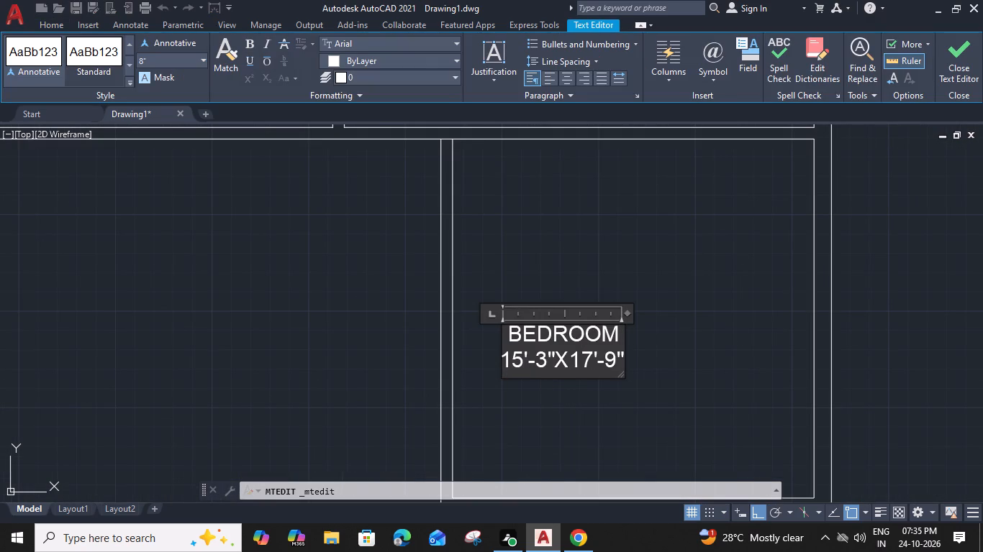
left_click_drag(537, 360, 545, 361)
key("7")
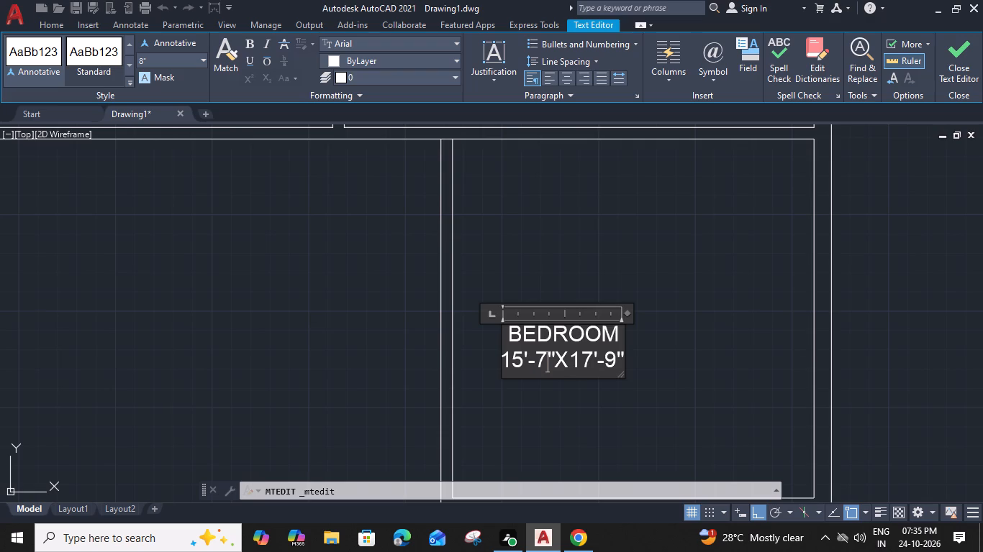
left_click(590, 362)
key("5")
left_click(610, 363)
key("6")
left_click(550, 404)
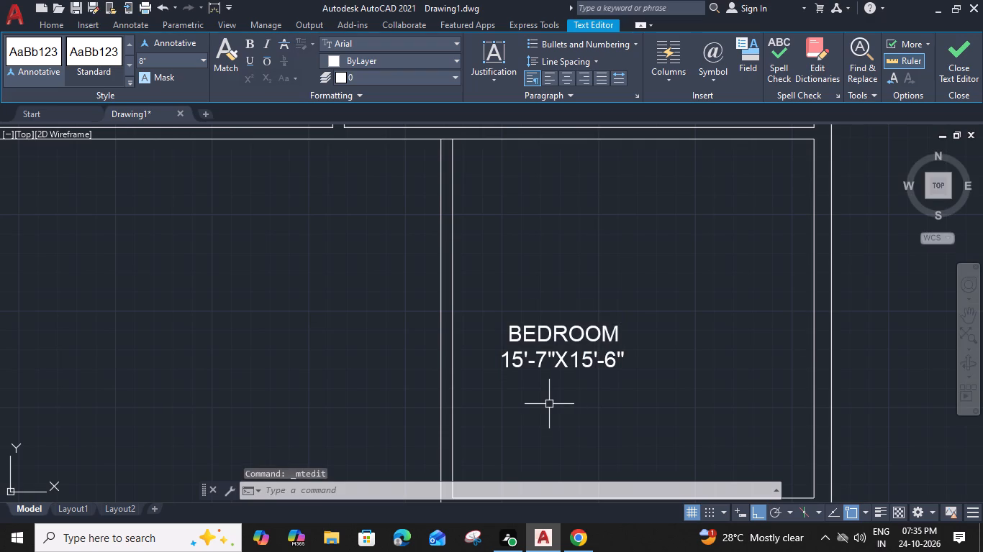
Trim the short line crossing the top end of the partition wall between the third row's central and eastern rooms.
scroll(410, 371, "down", 1)
middle_click_drag(303, 365, 525, 335)
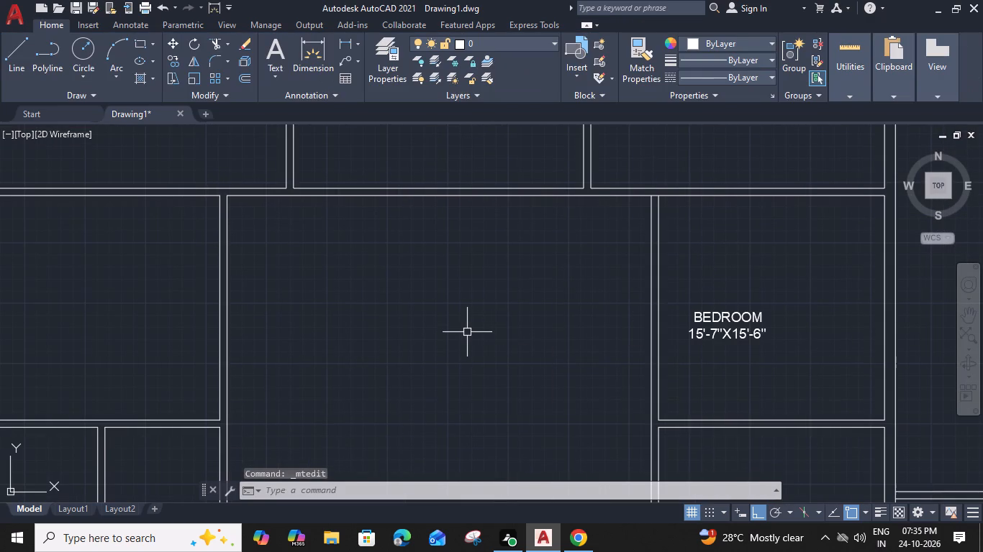
type("TR")
key("space")
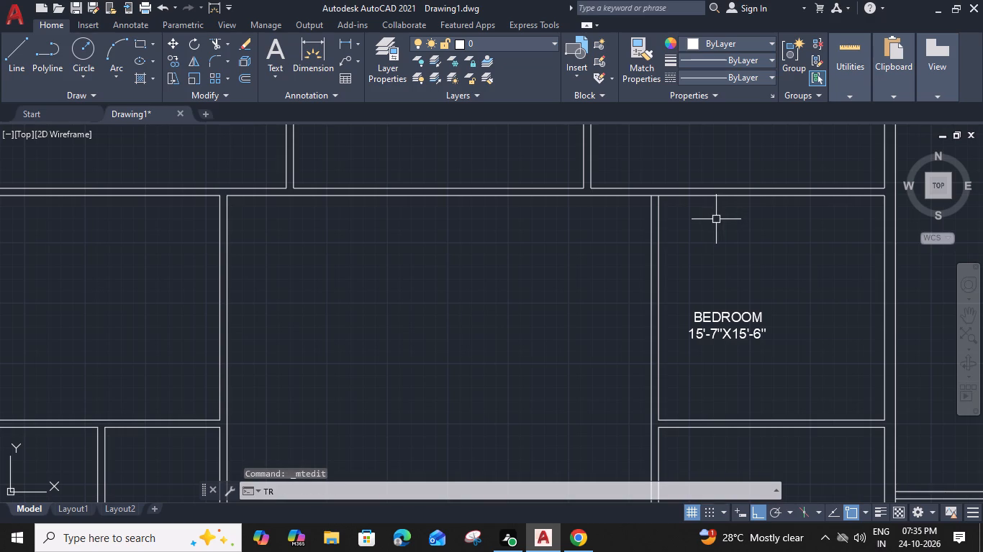
scroll(646, 199, "up", 1)
left_click(660, 193)
key("Escape")
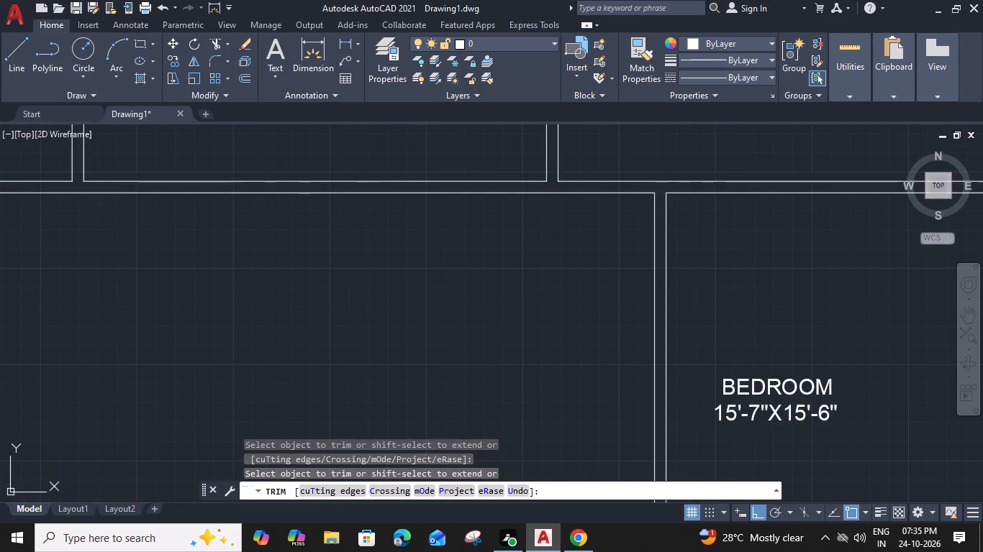
Copy the second row's western BEDROOM label straight down into the western room of the third row.
scroll(587, 221, "down", 3)
middle_click_drag(495, 249, 577, 266)
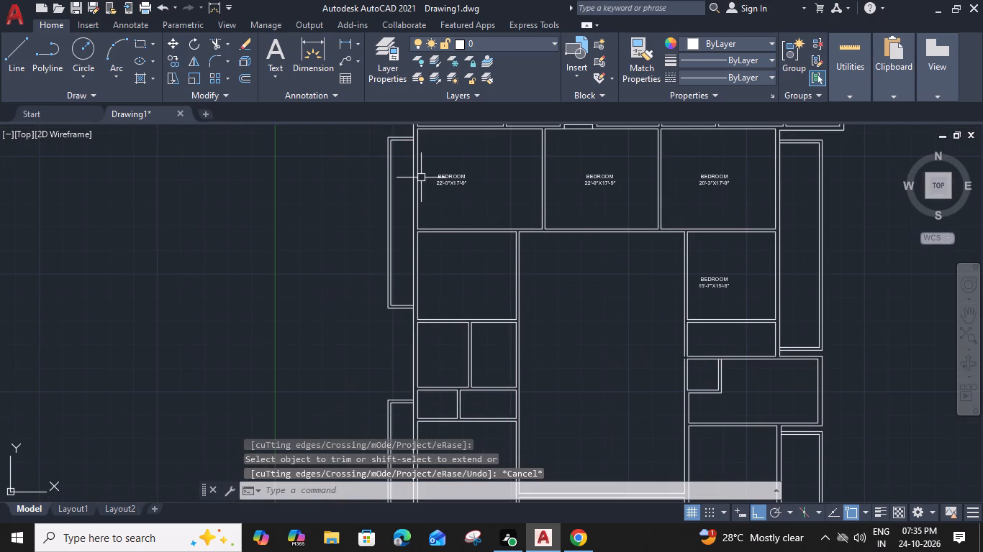
left_click(442, 180)
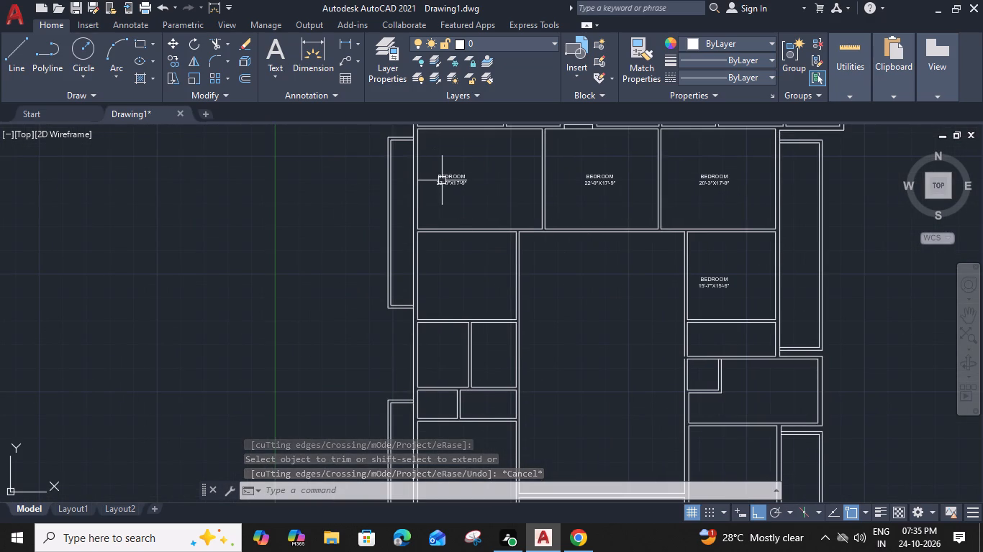
key("c")
type("O")
key("space")
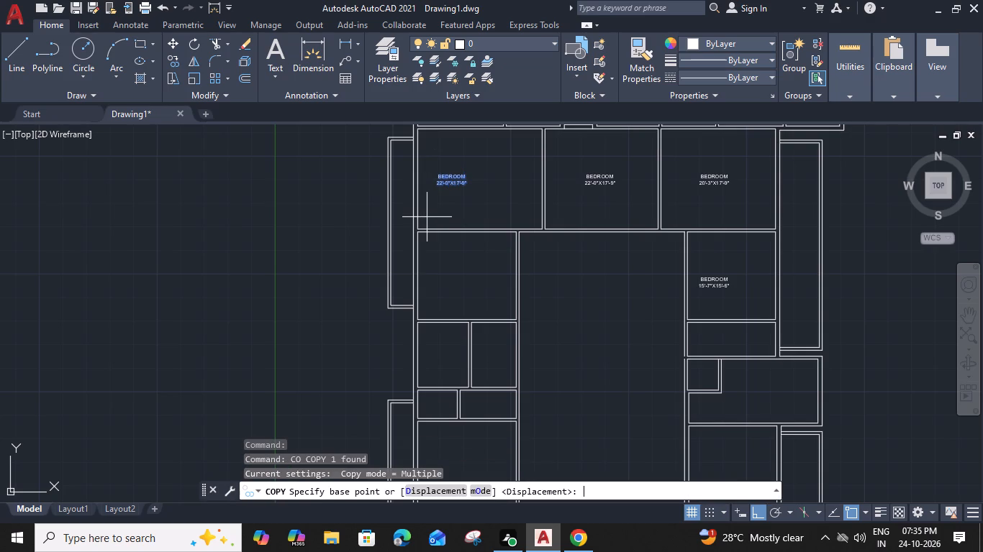
left_click(436, 188)
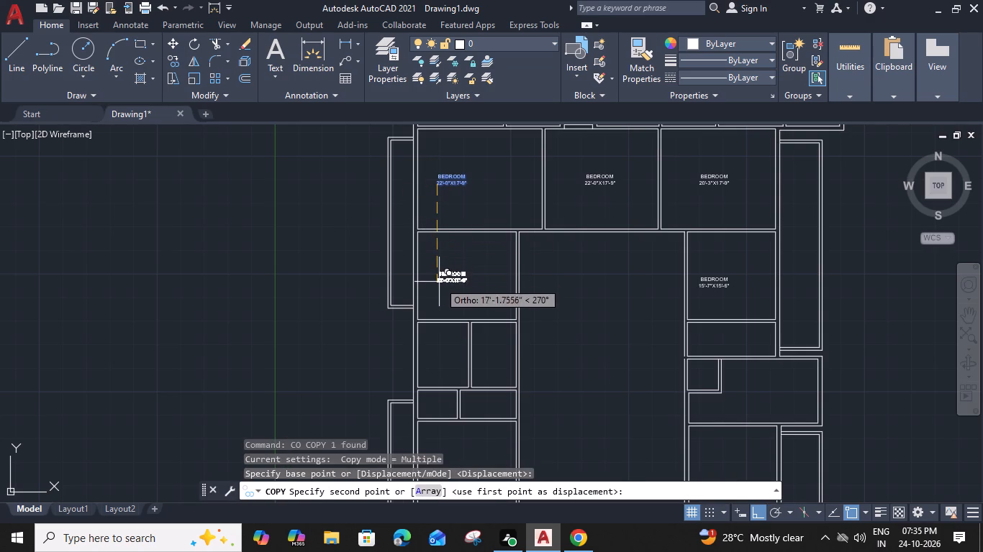
left_click(439, 282)
key("Escape")
Set the size in the third row's western BEDROOM label to 17'-5"X20'-0".
double_click(448, 277)
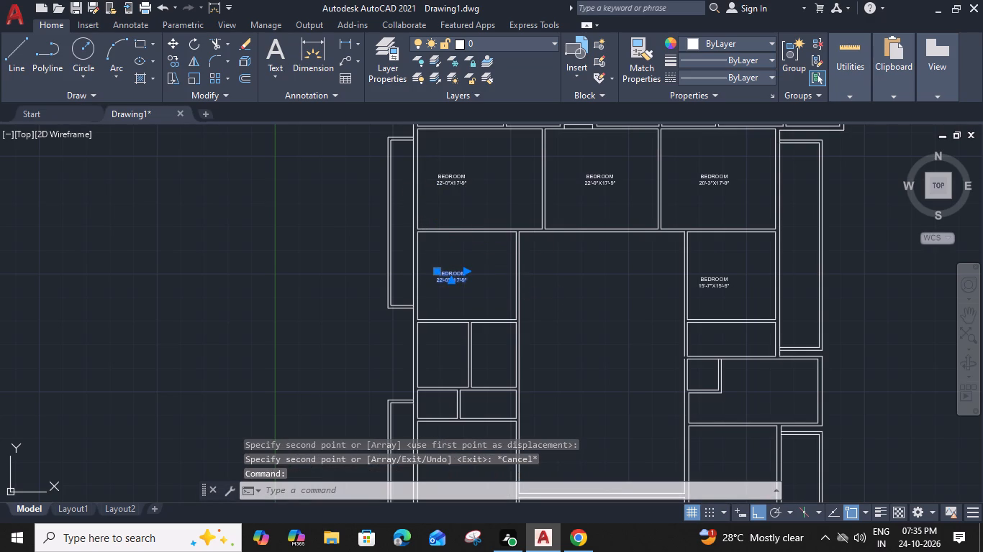
scroll(448, 282, "up", 2)
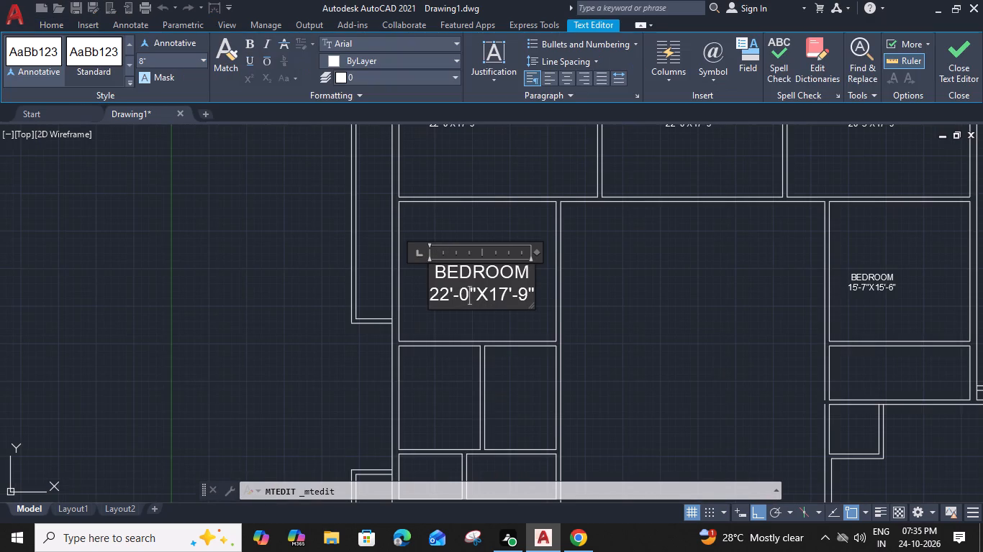
scroll(453, 298, "up", 2)
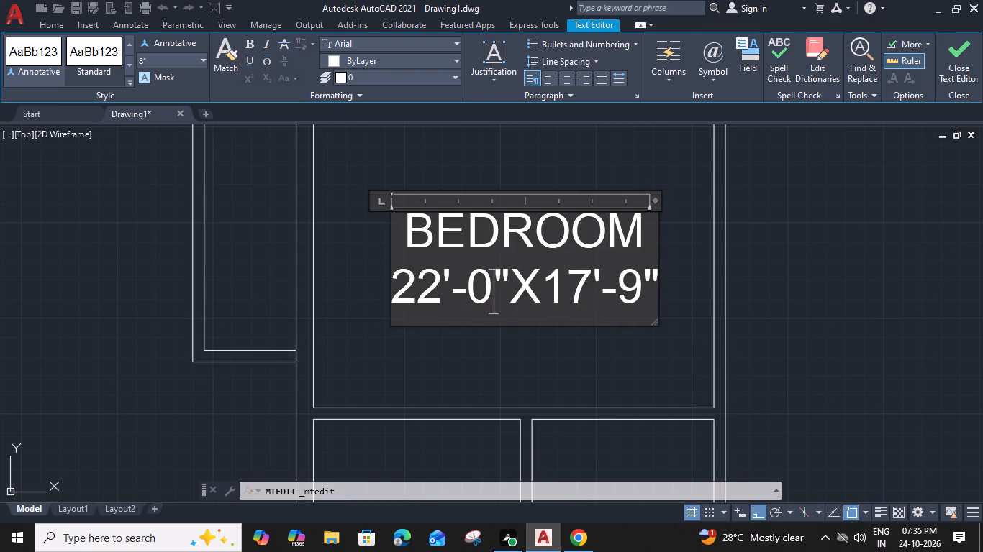
left_click_drag(432, 287, 386, 287)
type("17")
key("apostrophe")
key("5")
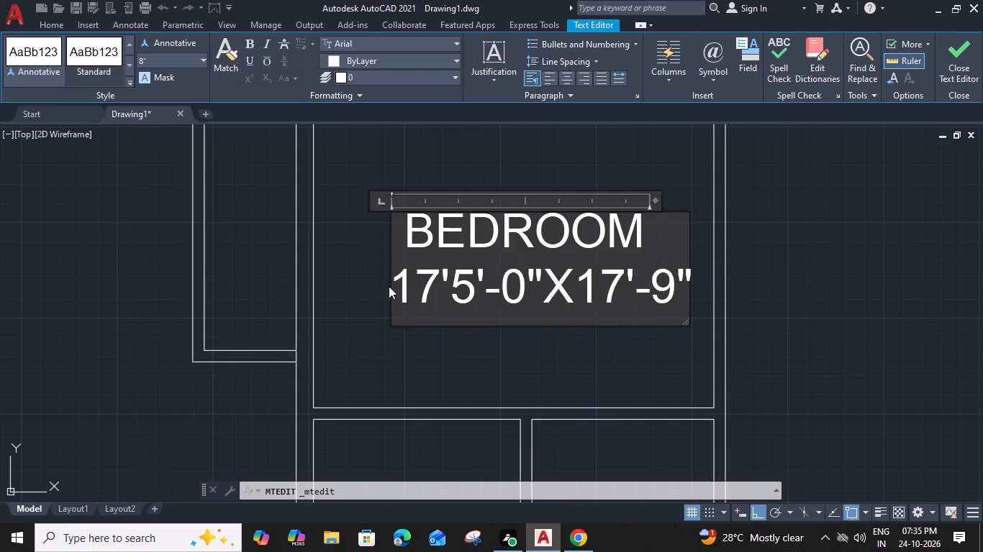
key("BackSpace")
key("BackSpace")
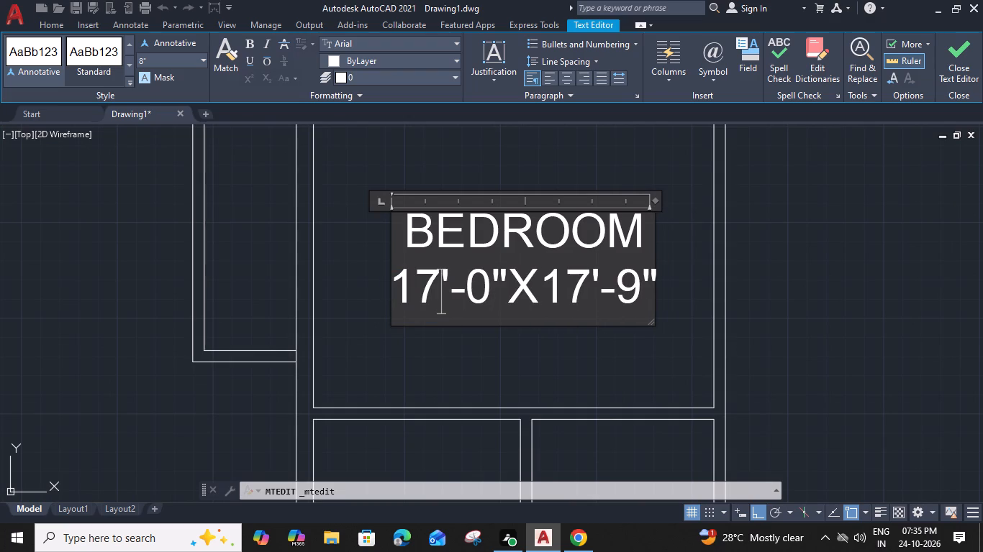
left_click_drag(489, 290, 475, 288)
key("5")
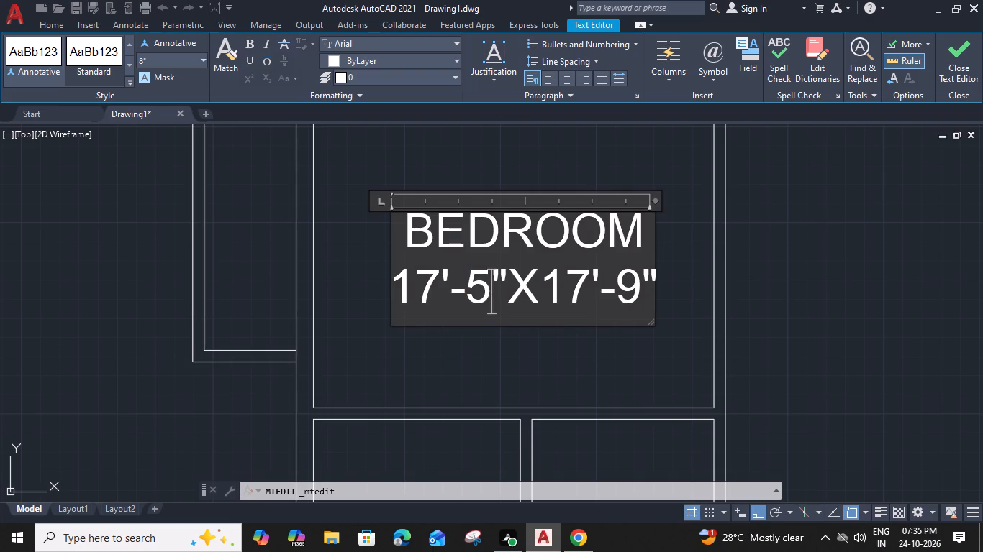
left_click_drag(584, 290, 551, 285)
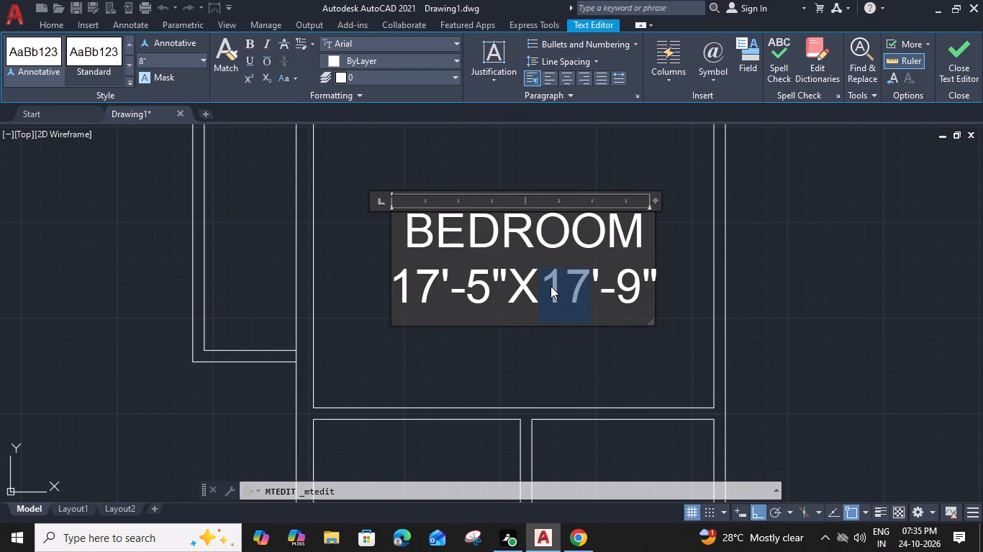
key("2")
key("0")
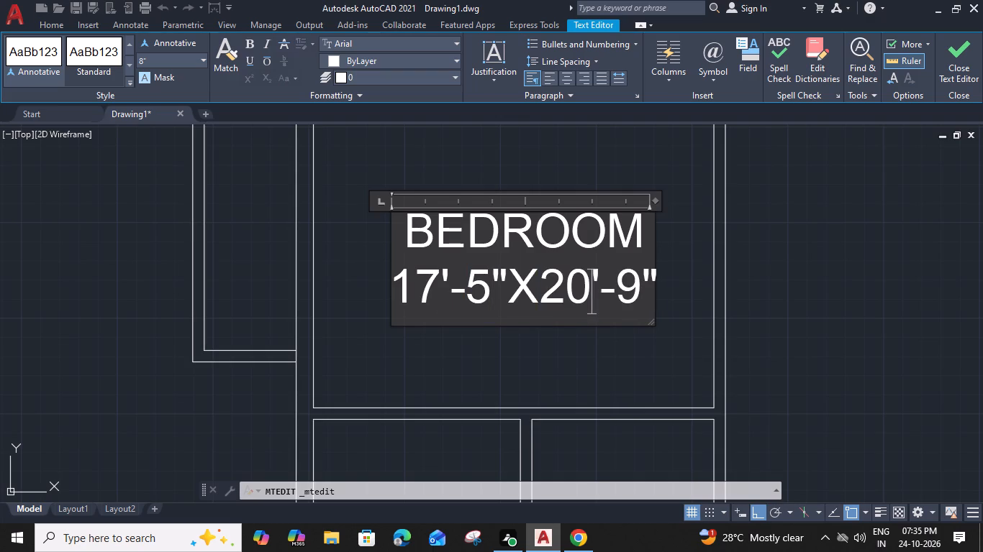
left_click_drag(632, 285, 625, 285)
key("0")
left_click(586, 350)
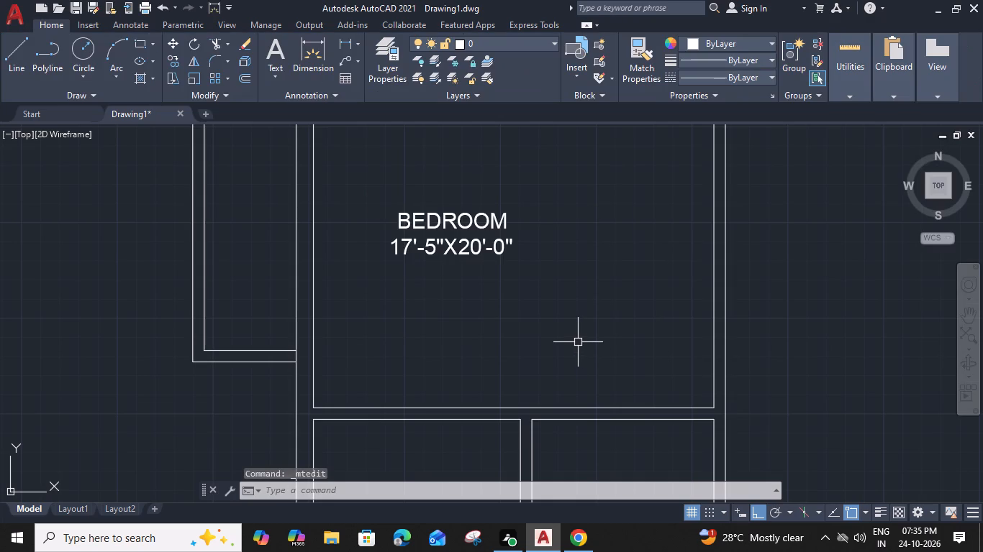
Measure the width and depth of the third row's western bedroom.
key("m")
key("e")
type("A")
key("space")
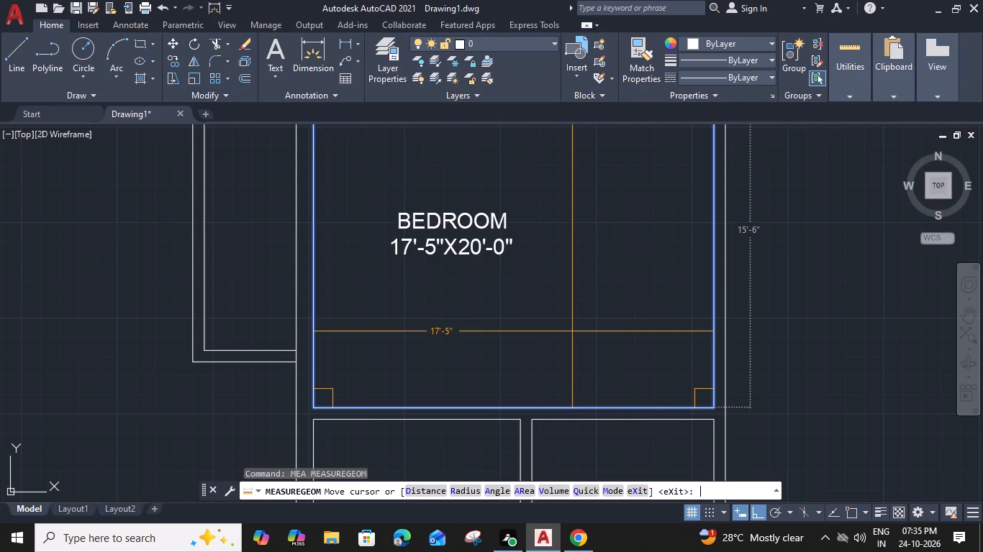
key("Escape")
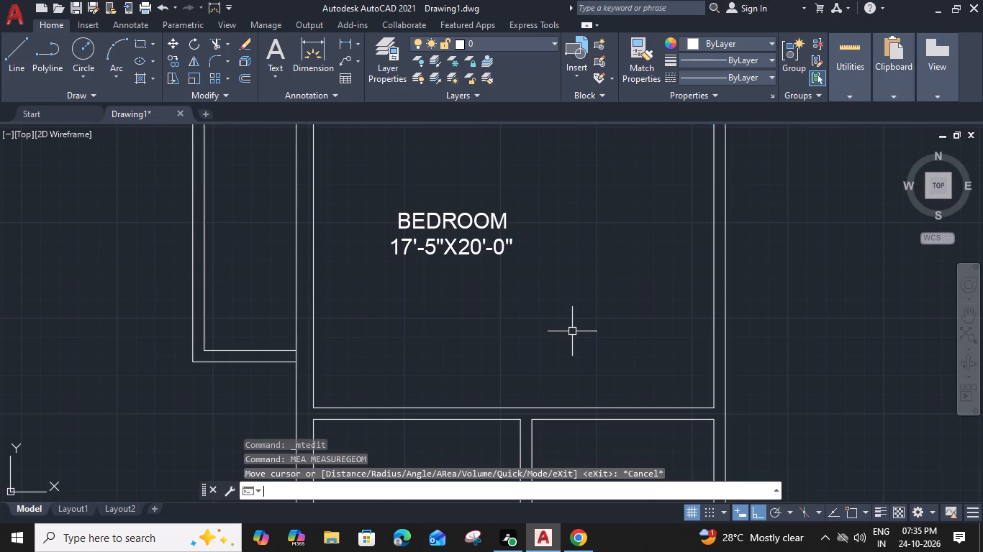
Copy the third row's western BEDROOM label horizontally into the large central room.
scroll(571, 332, "down", 1)
middle_click_drag(563, 333, 547, 316)
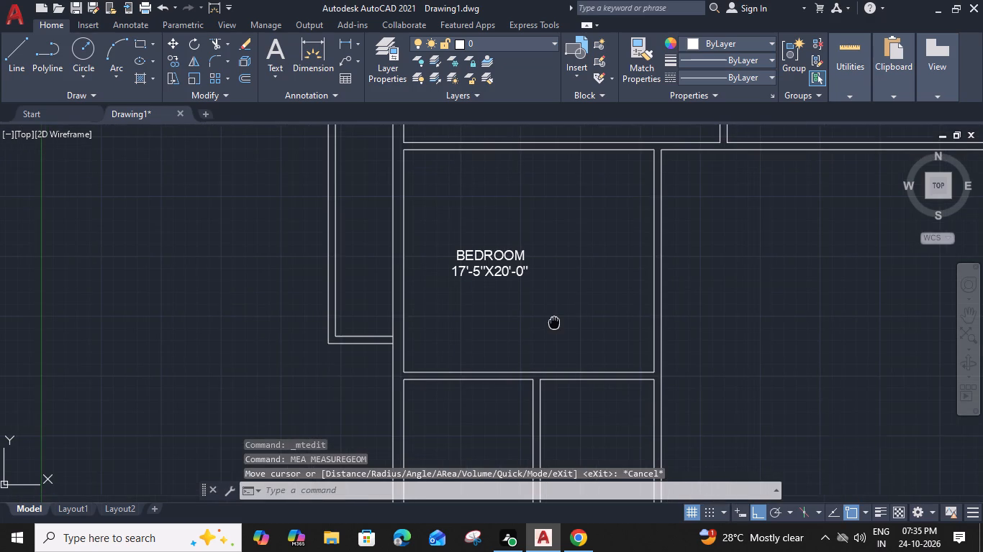
middle_click_drag(547, 316, 380, 352)
left_click(338, 286)
type("CO")
key("space")
left_click(350, 297)
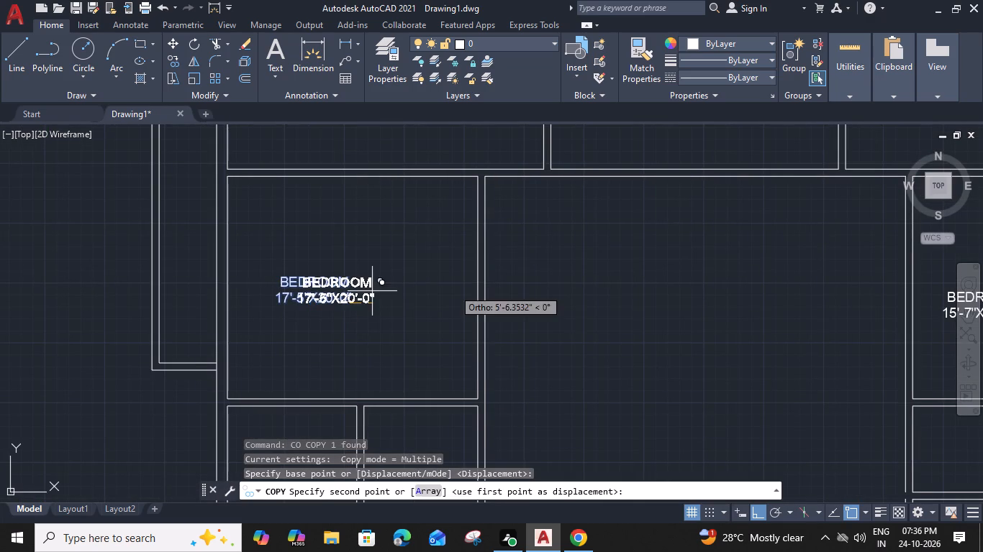
left_click(717, 290)
key("Escape")
middle_click_drag(667, 350, 717, 290)
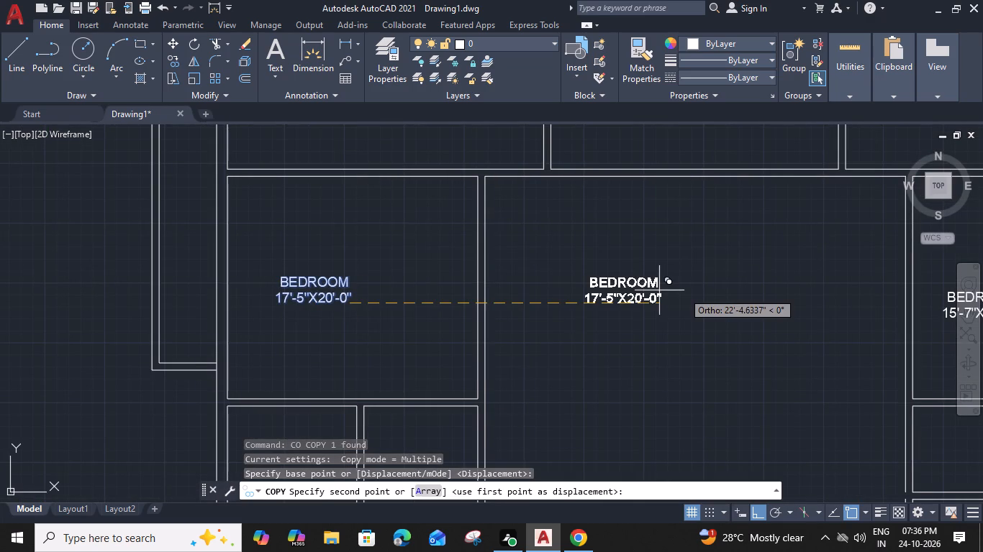
middle_click_drag(717, 290, 423, 372)
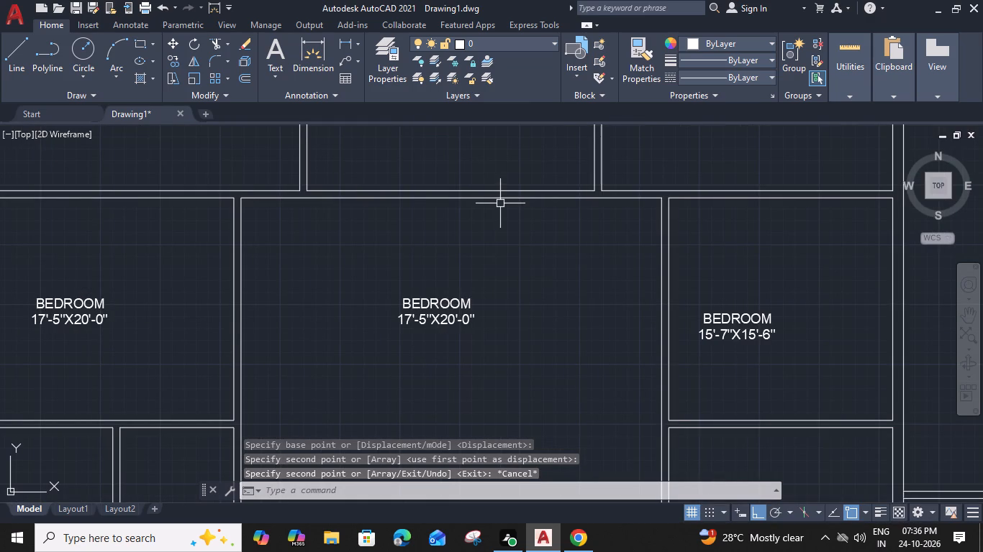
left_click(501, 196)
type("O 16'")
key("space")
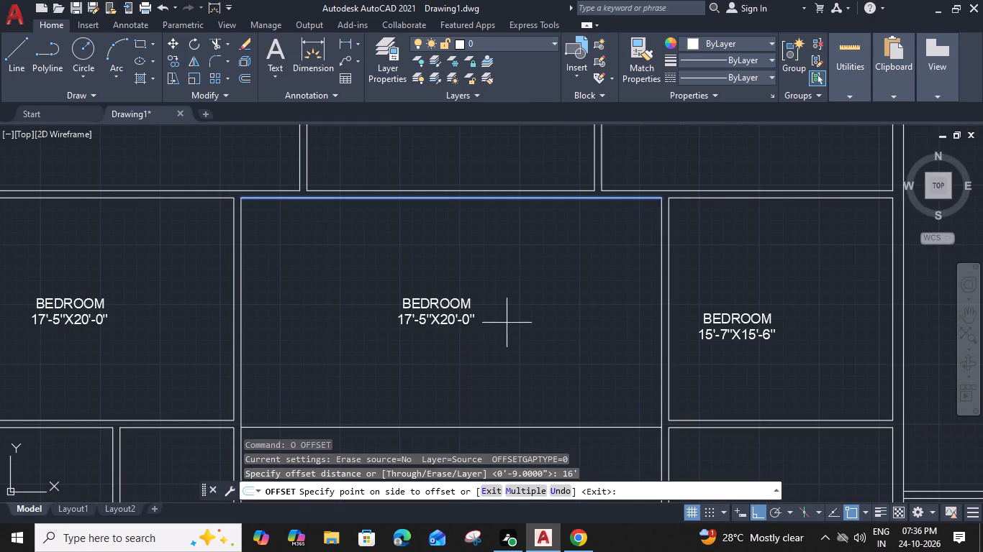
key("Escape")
Widen the text frame of the large central room's BEDROOM label to about 11'-8".
middle_click_drag(512, 336, 509, 312)
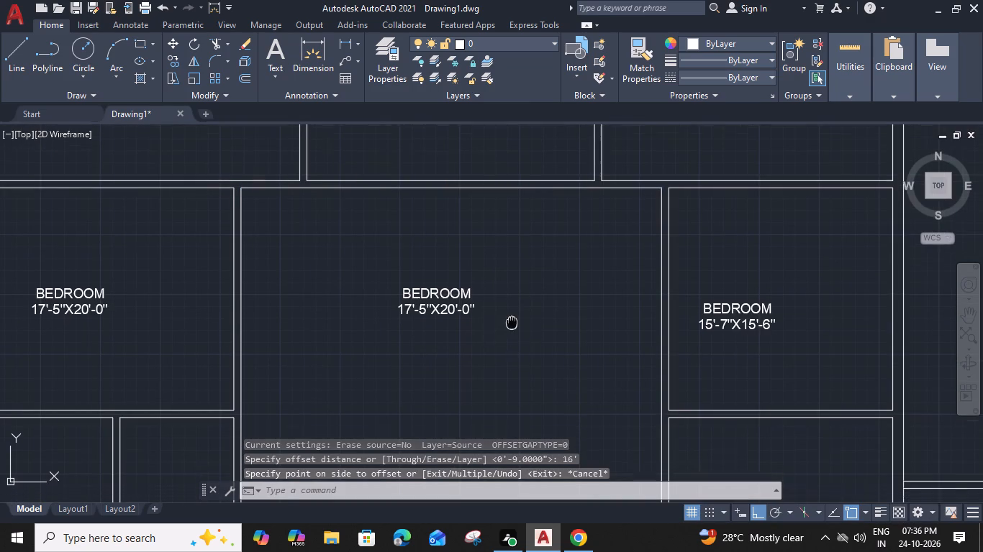
middle_click_drag(509, 312, 507, 304)
double_click(435, 287)
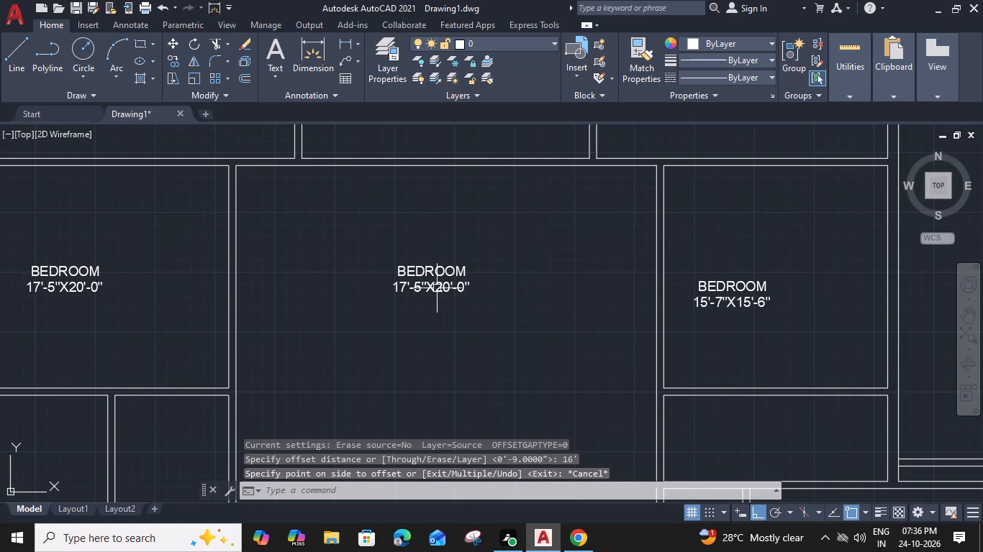
scroll(449, 270, "up", 1)
left_click_drag(481, 255, 630, 244)
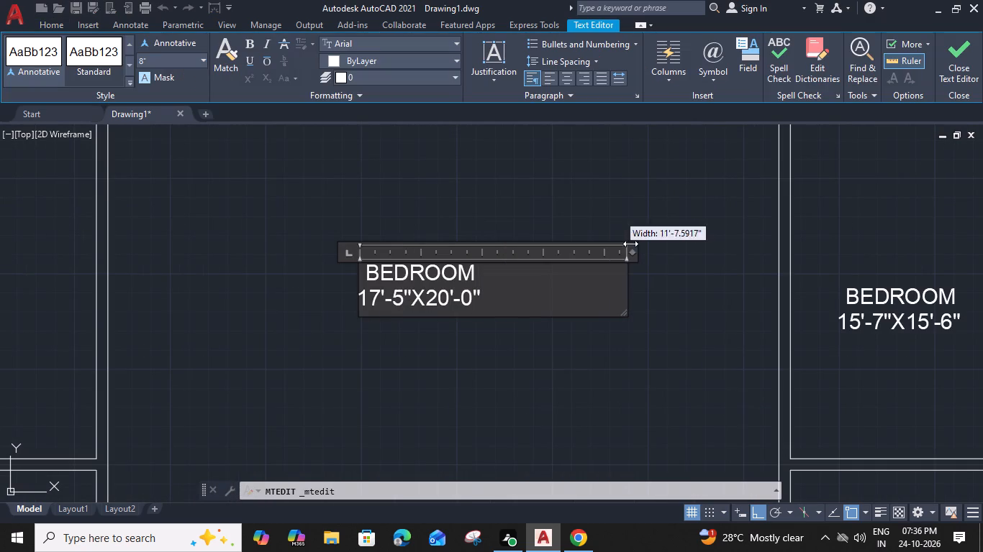
left_click_drag(481, 276, 320, 280)
left_click(312, 274)
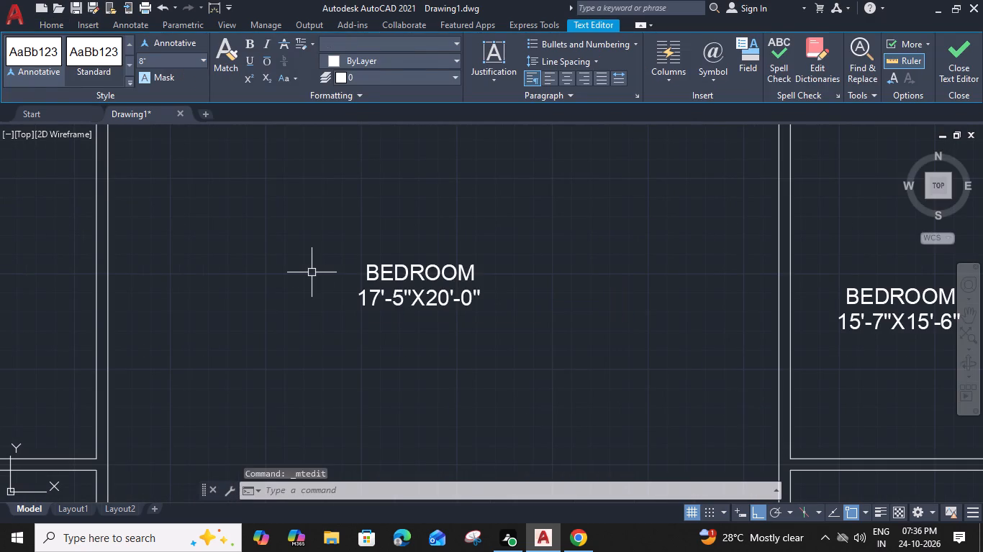
Rename the large central room's BEDROOM label as LOUNGE AREA, keeping the size on its own line below.
double_click(411, 268)
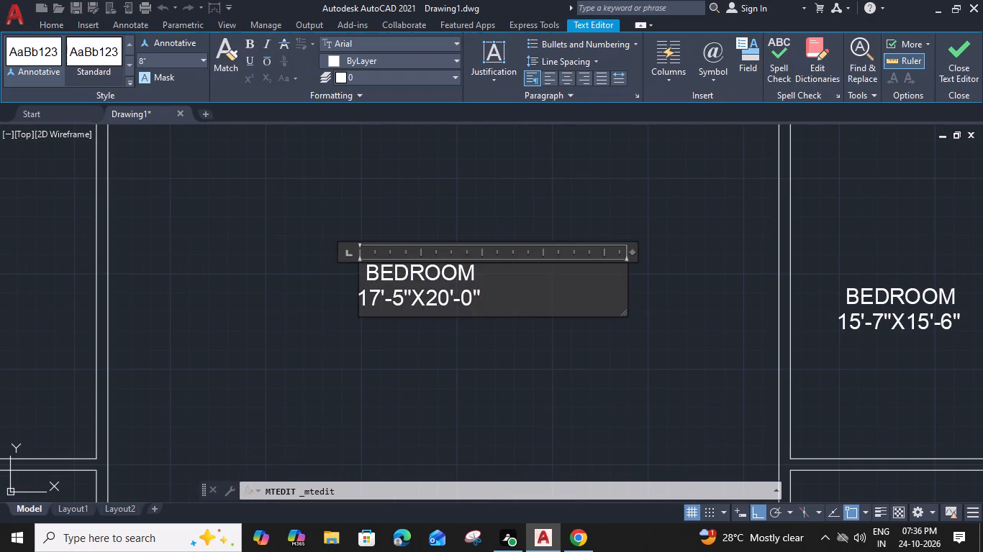
left_click_drag(480, 267, 270, 272)
key("l")
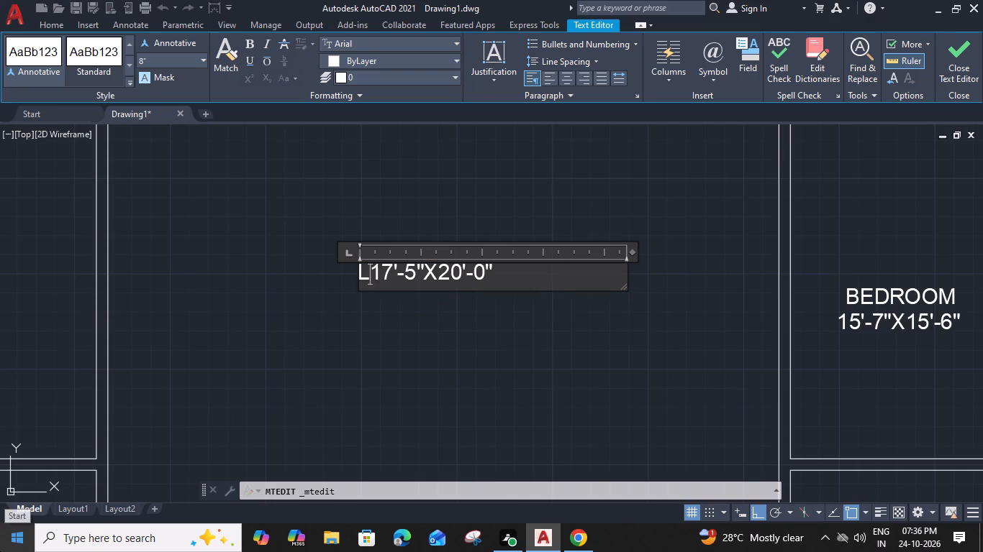
key("i")
type("VING")
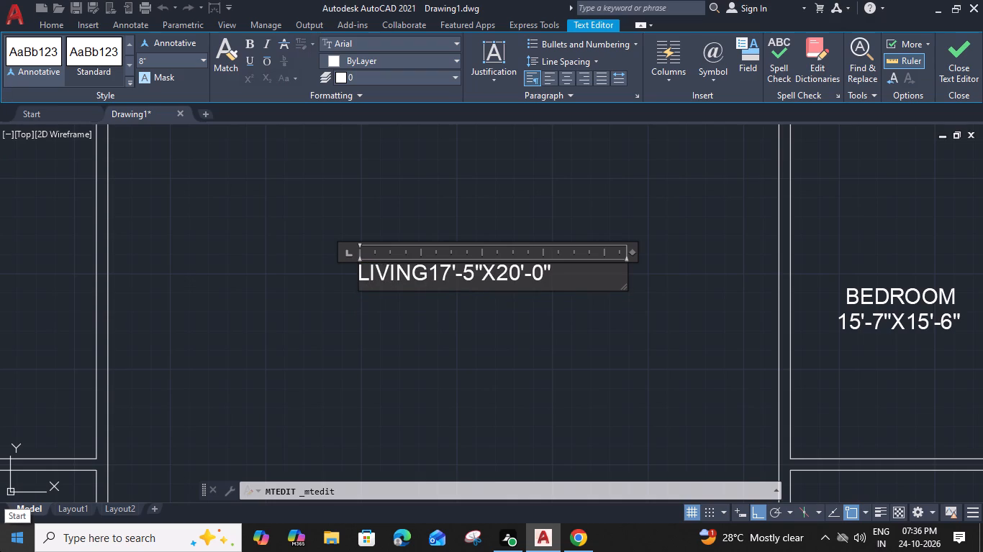
key("BackSpace")
key("BackSpace")
key("BackSpace")
key("BackSpace")
key("BackSpace")
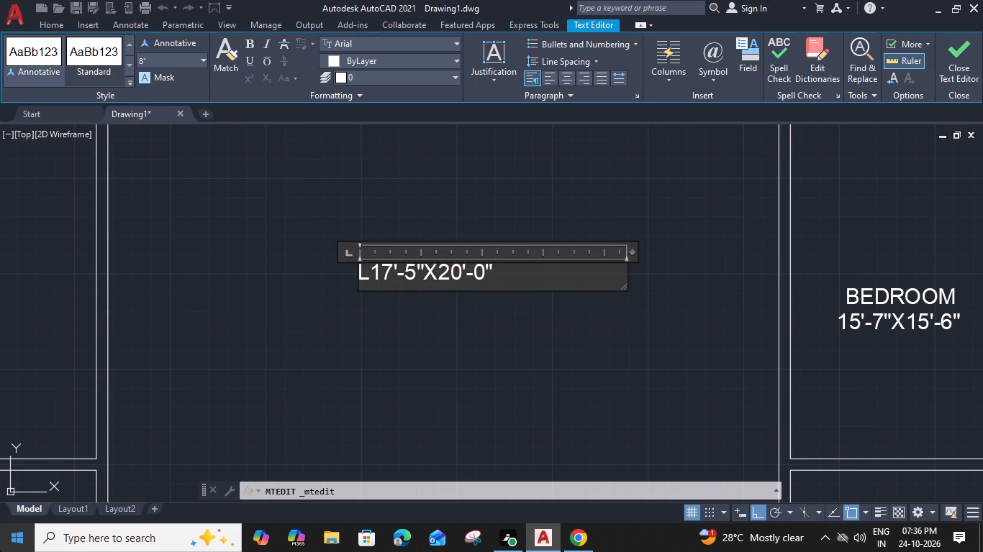
type("OUNGE")
key("space")
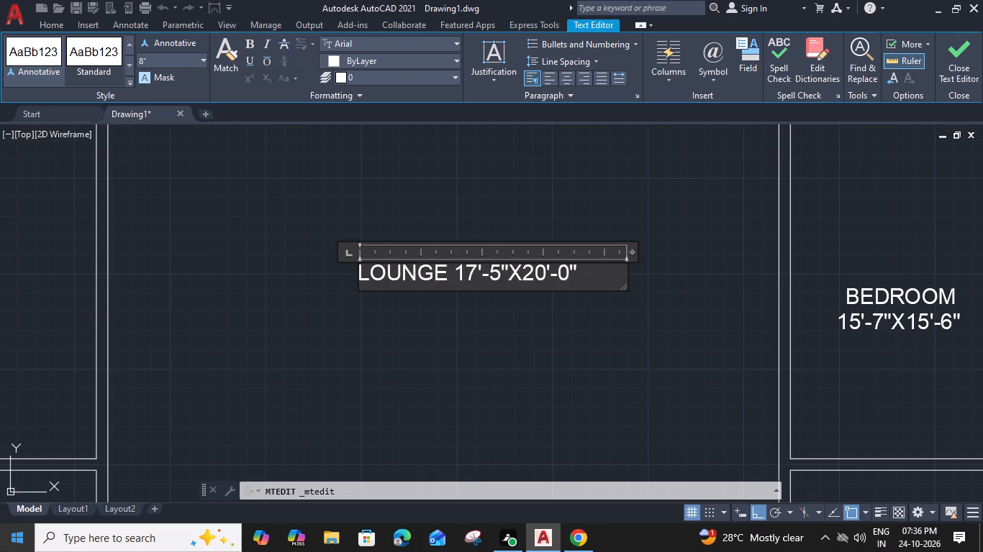
type("AREA")
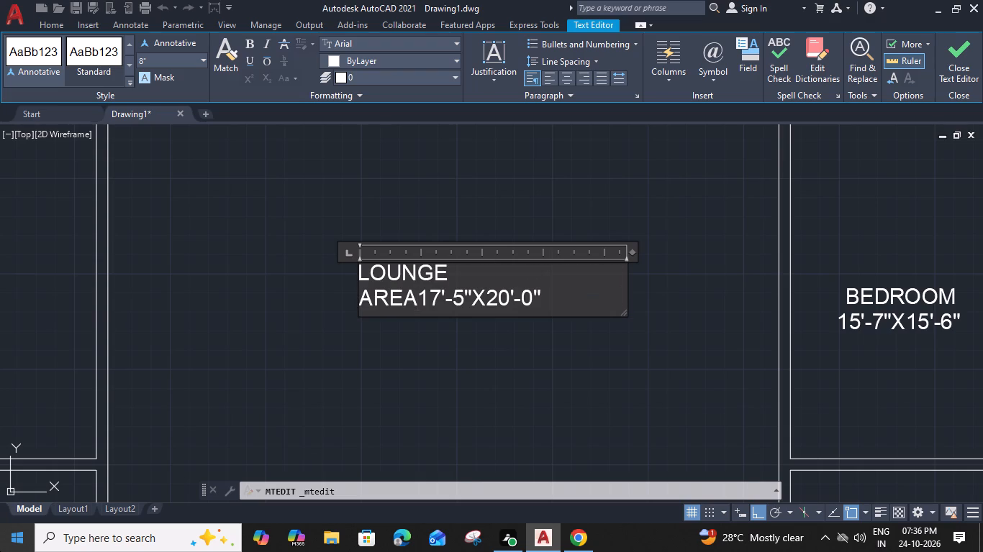
key("Return")
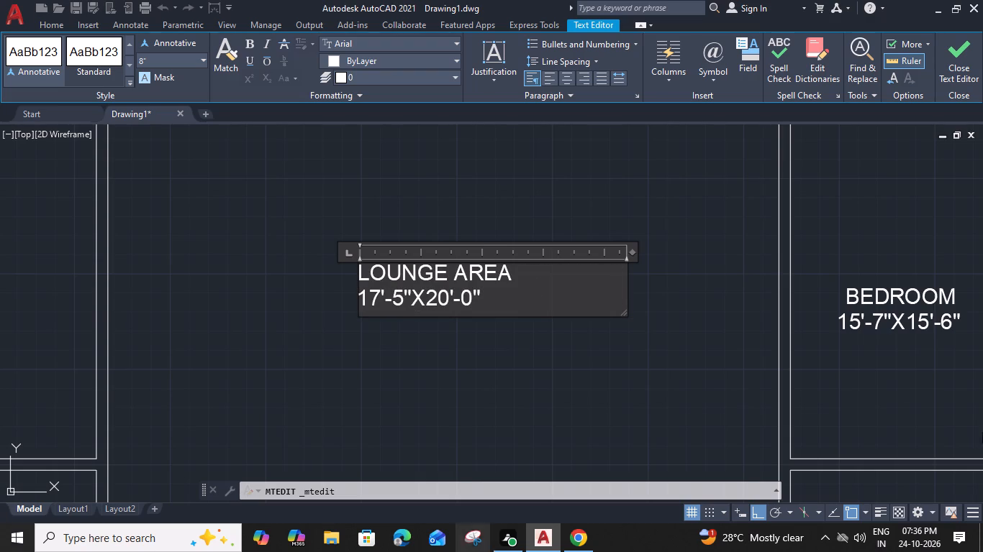
Set the size in the LOUNGE AREA label to 29'-3"X16'-0".
left_click_drag(381, 303, 374, 303)
left_click_drag(374, 303, 358, 303)
key("2")
key("9")
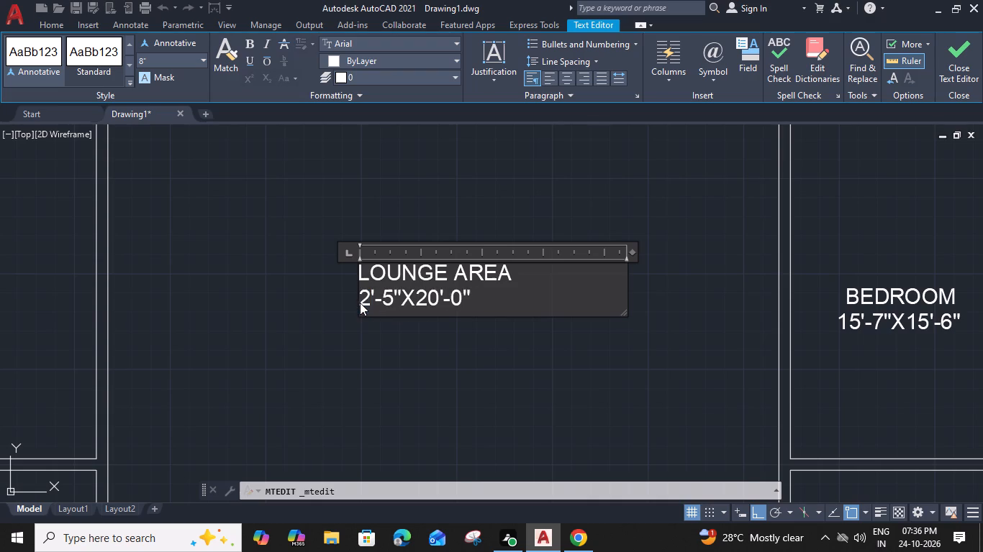
left_click_drag(404, 303, 395, 303)
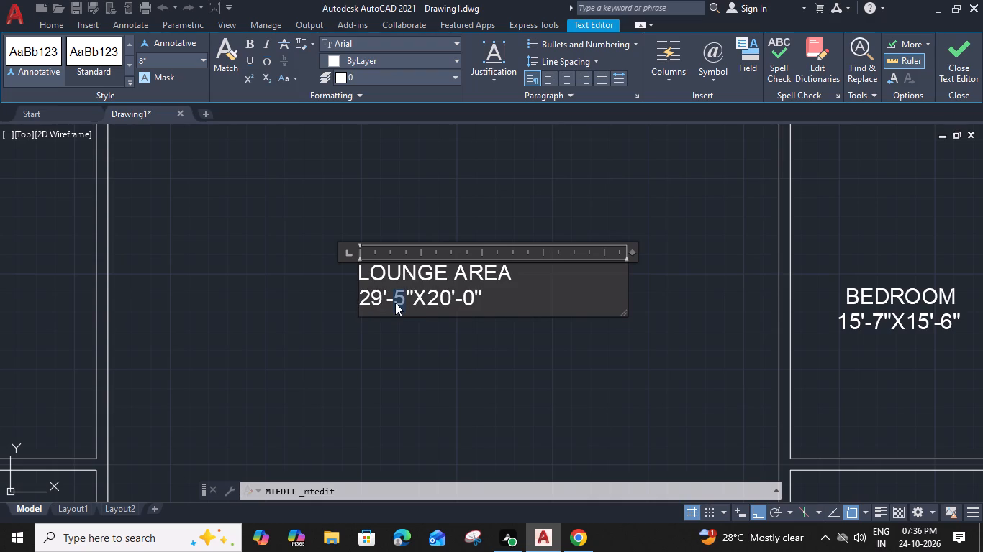
key("3")
left_click_drag(451, 298, 434, 298)
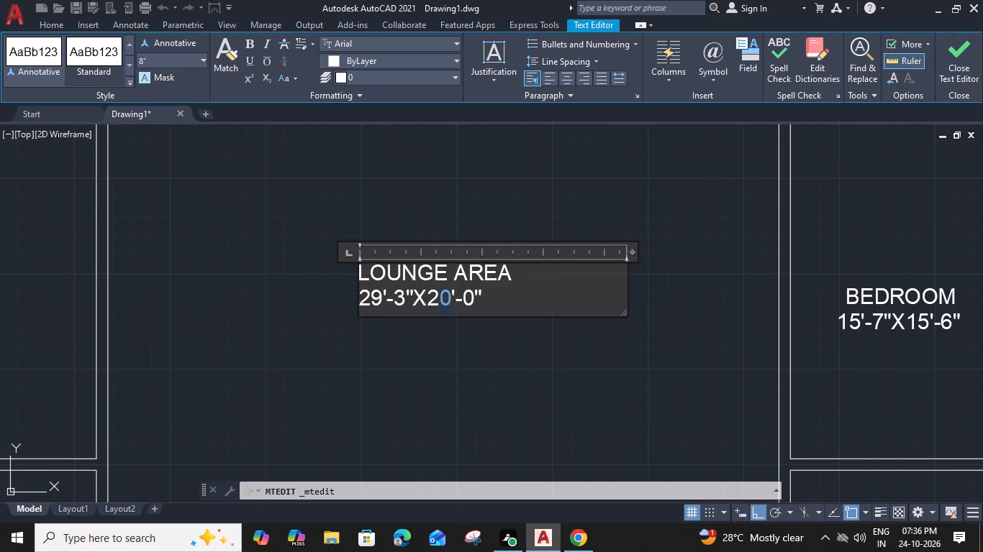
type("16")
left_click_drag(440, 295, 435, 295)
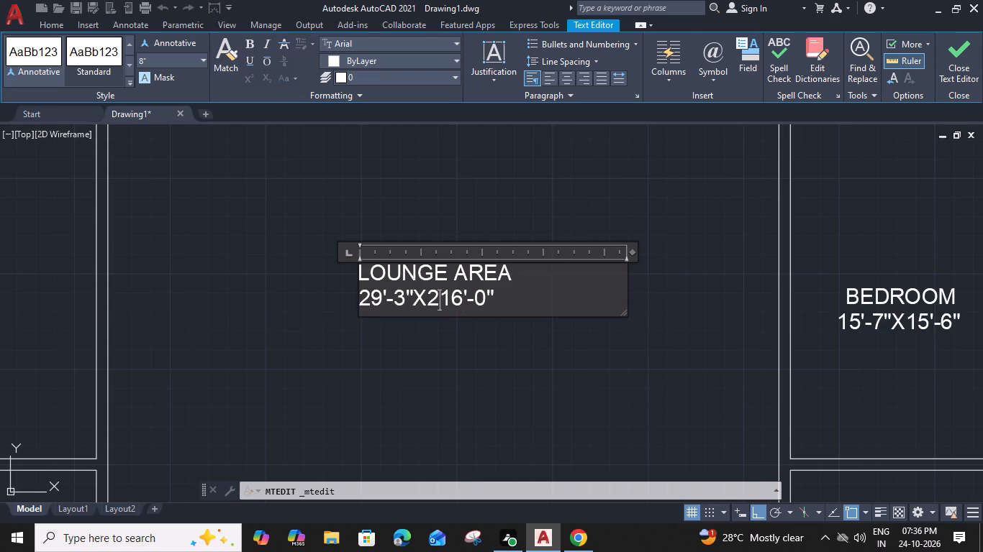
left_click_drag(435, 295, 430, 295)
key("BackSpace")
Indent the LOUNGE AREA label's size line by two spaces and narrow the text frame to fit the name line.
left_click(362, 294)
key("space")
key("space")
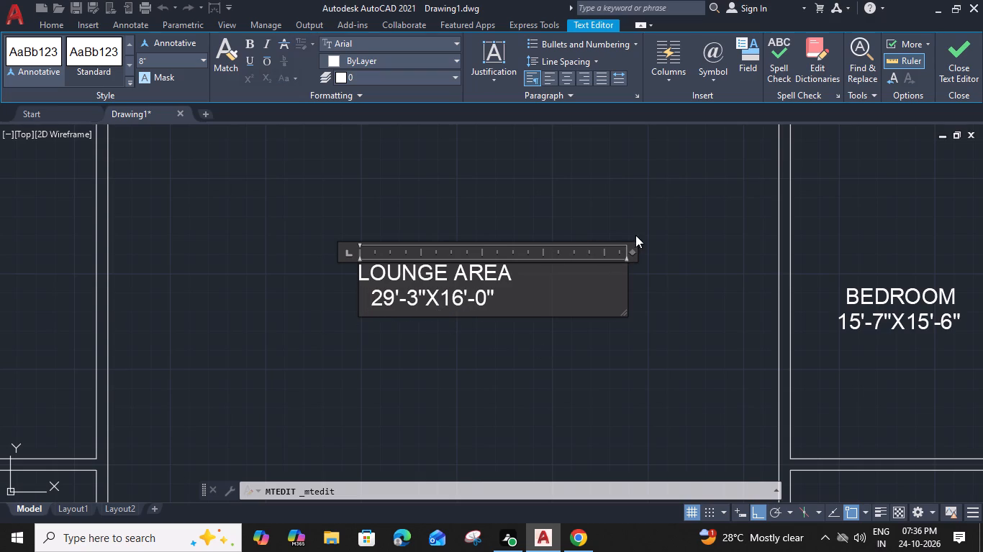
left_click_drag(631, 252, 513, 257)
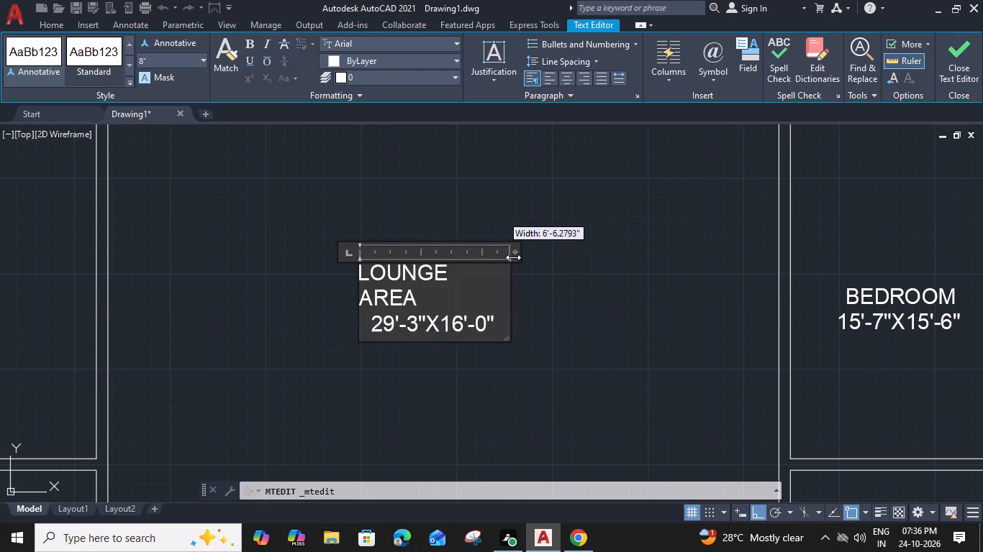
left_click_drag(513, 257, 520, 257)
left_click(536, 316)
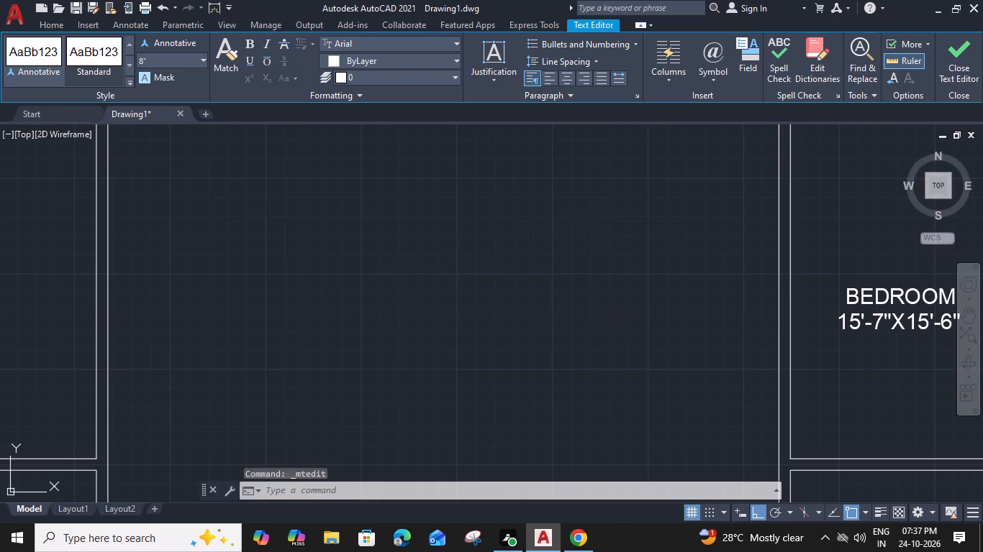
Copy the LOUNGE AREA label straight down into the lower part of the large central room.
scroll(534, 314, "down", 2)
scroll(374, 346, "down", 1)
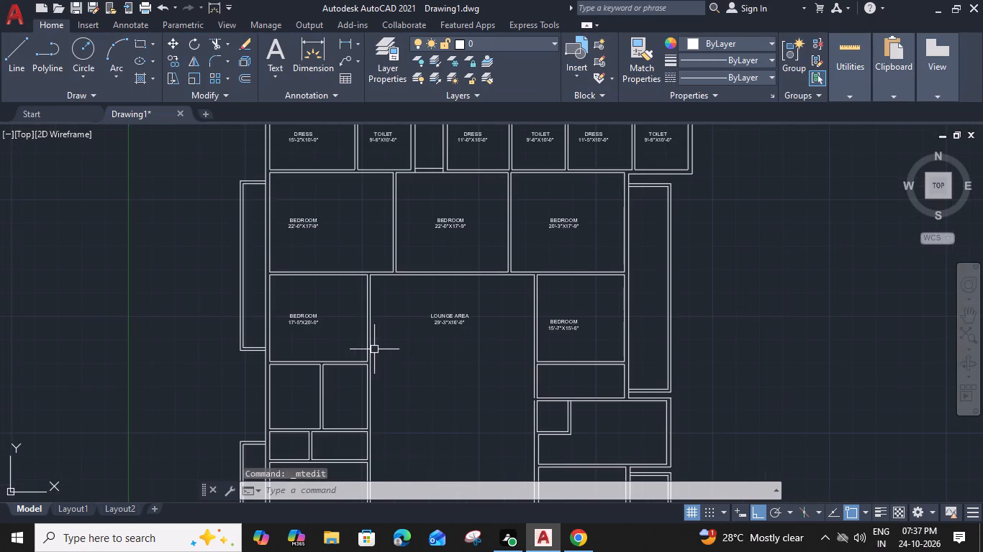
middle_click_drag(422, 347, 428, 254)
left_click(440, 230)
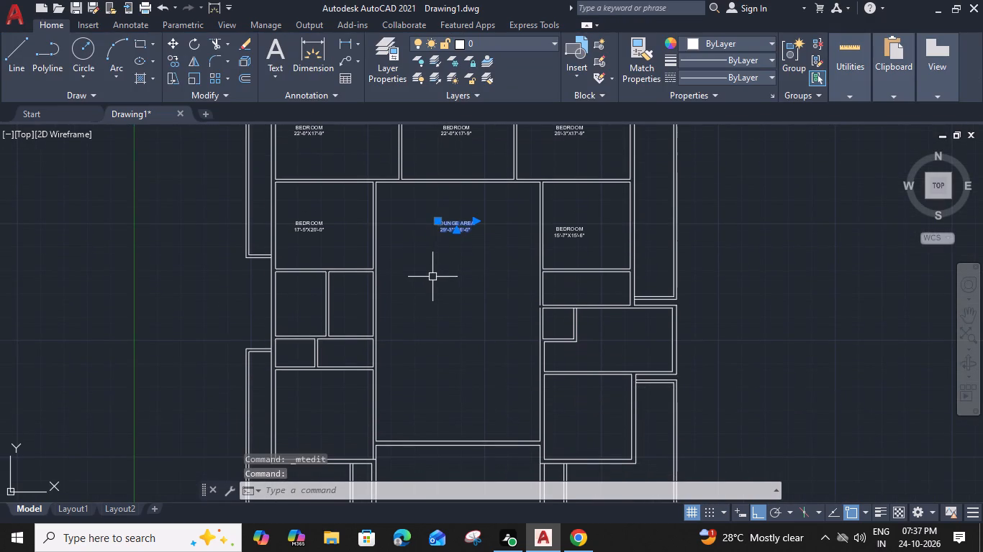
key("v")
key("BackSpace")
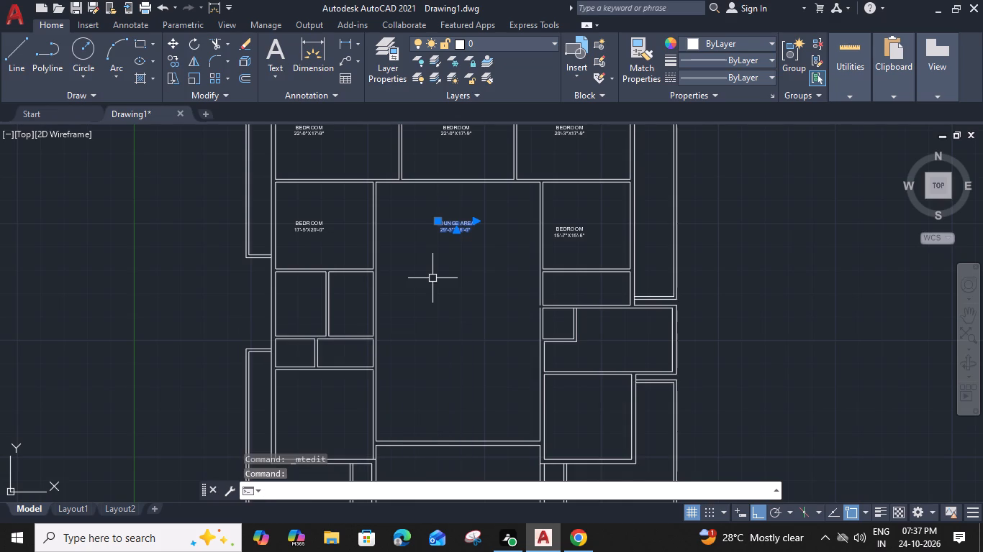
type("CO")
key("space")
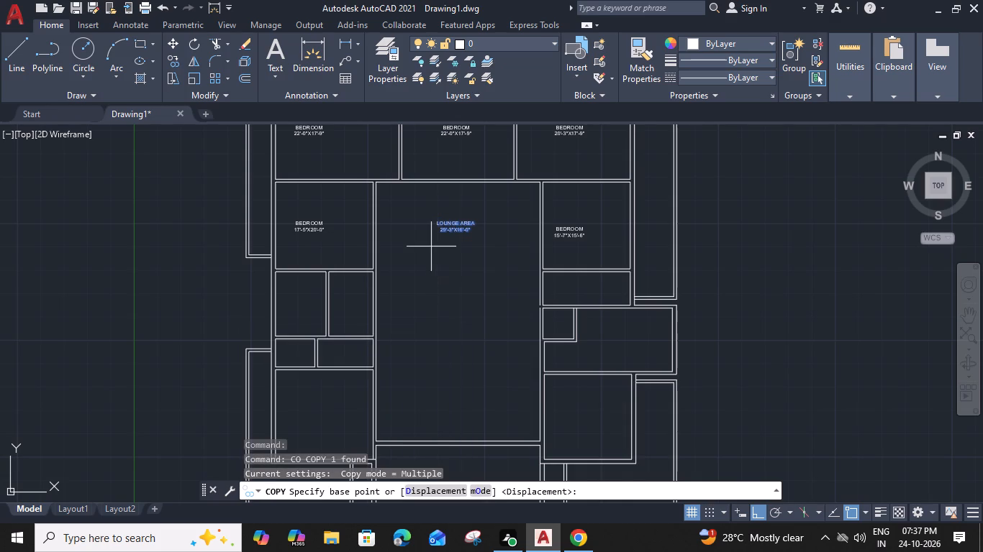
left_click(434, 227)
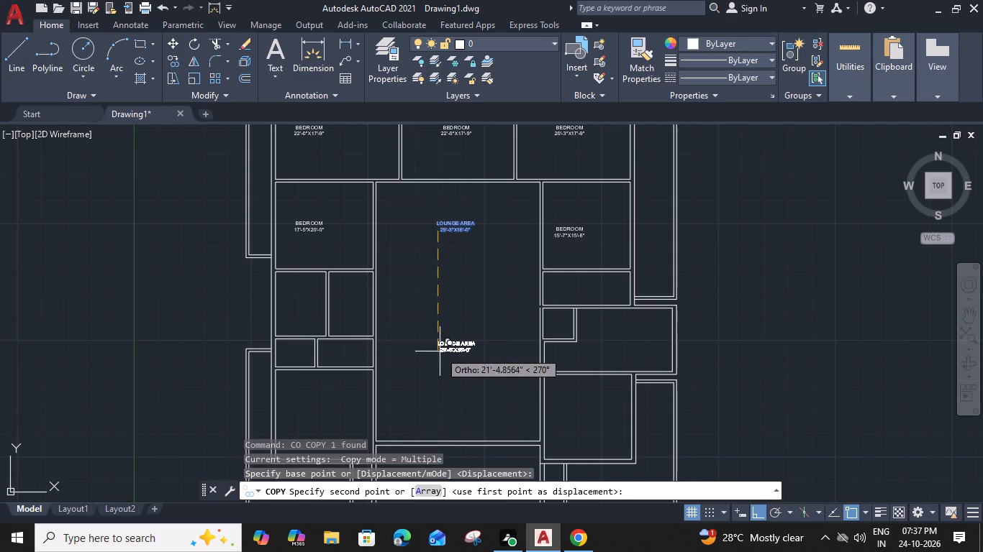
left_click(439, 333)
key("Escape")
Change the name in the copied lower LOUNGE AREA label to LOBBY.
double_click(458, 325)
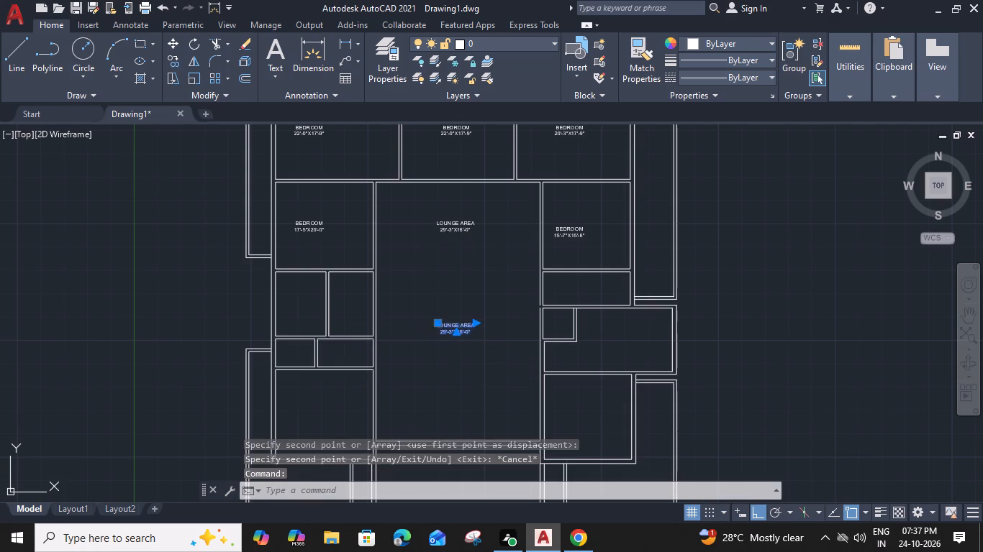
scroll(459, 341, "up", 2)
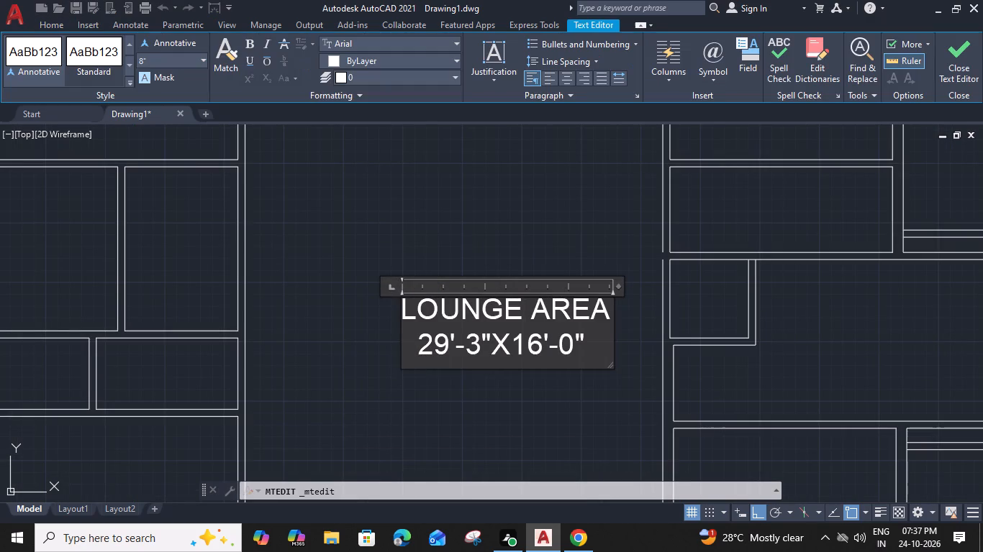
left_click_drag(607, 314, 434, 321)
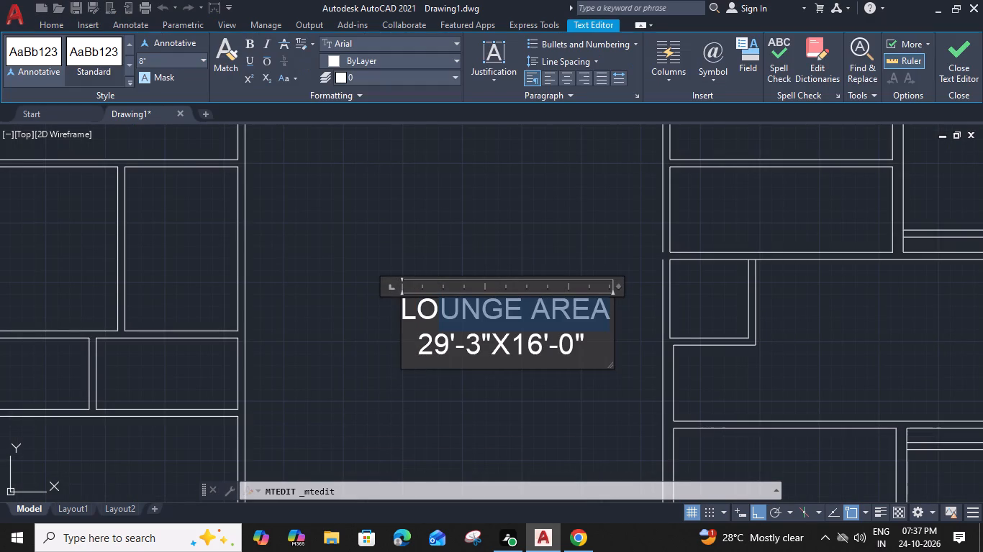
type("BB")
key("y")
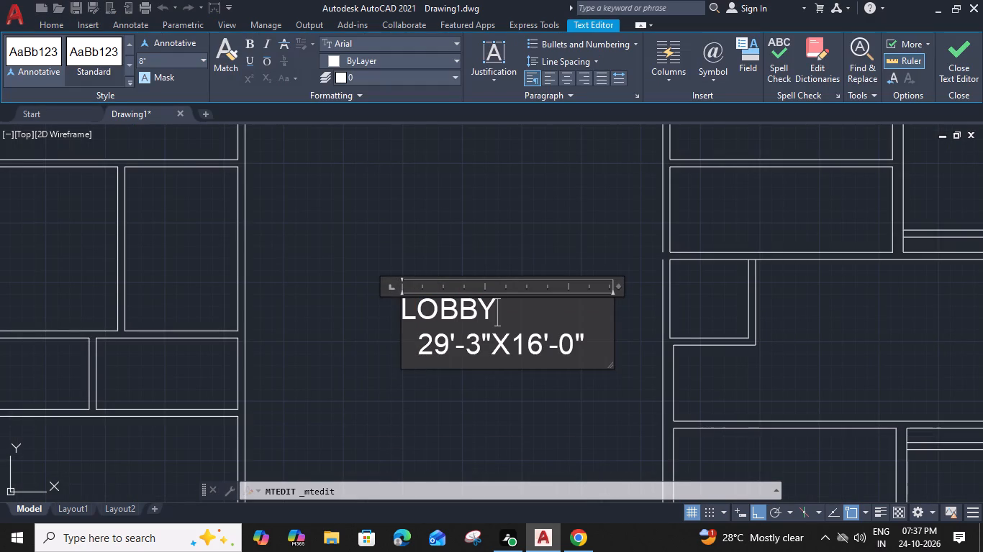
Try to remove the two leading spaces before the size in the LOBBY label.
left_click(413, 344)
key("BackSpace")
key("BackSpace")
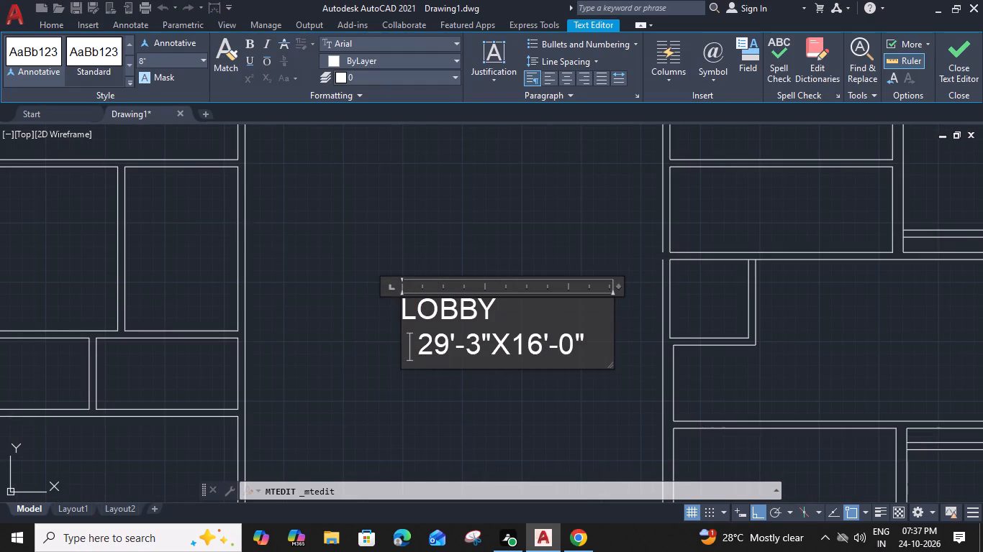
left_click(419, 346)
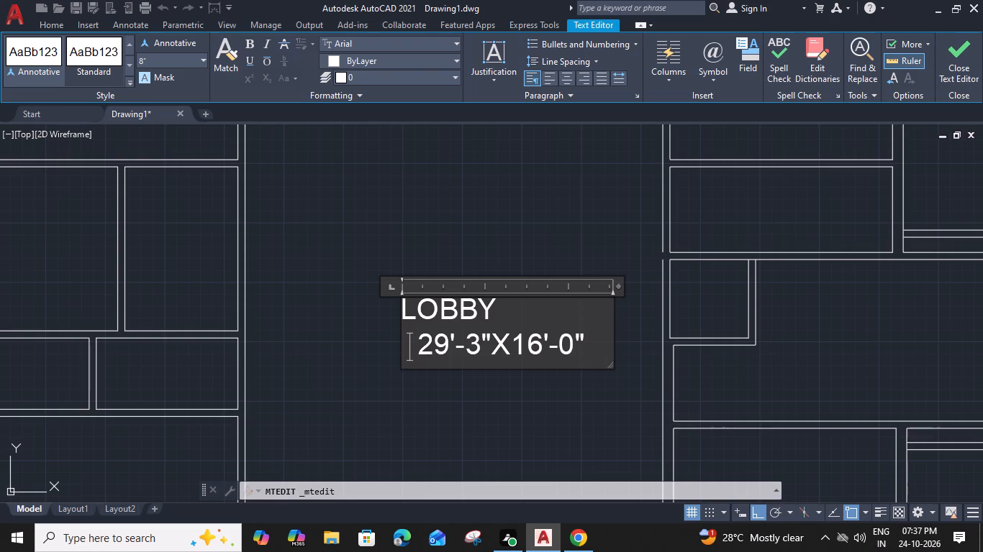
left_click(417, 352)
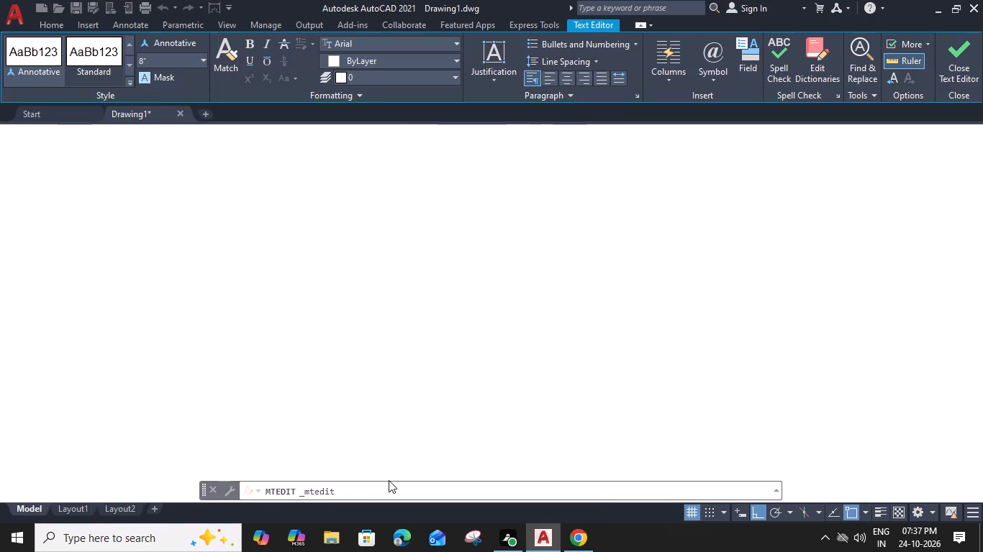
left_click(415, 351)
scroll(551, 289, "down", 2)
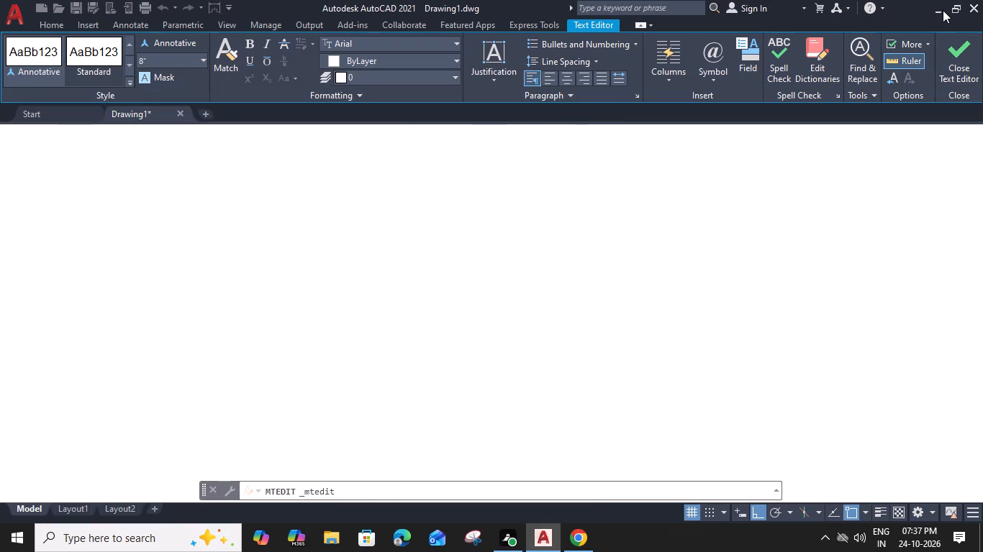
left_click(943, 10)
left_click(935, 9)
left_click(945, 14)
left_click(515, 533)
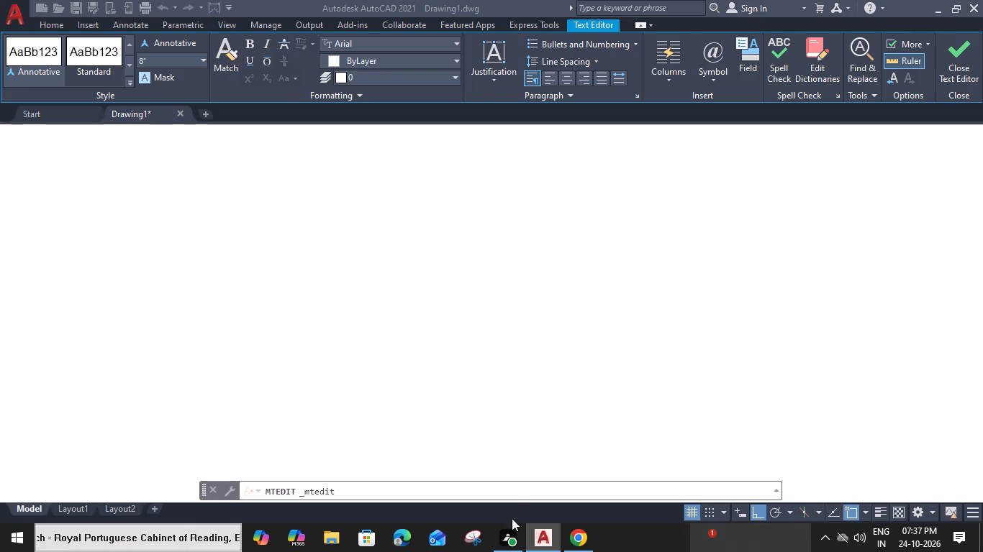
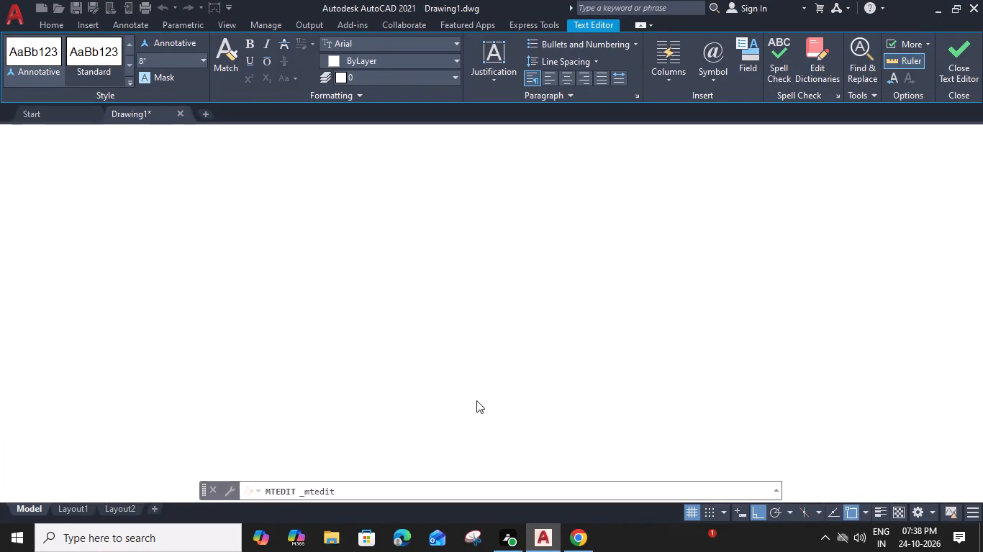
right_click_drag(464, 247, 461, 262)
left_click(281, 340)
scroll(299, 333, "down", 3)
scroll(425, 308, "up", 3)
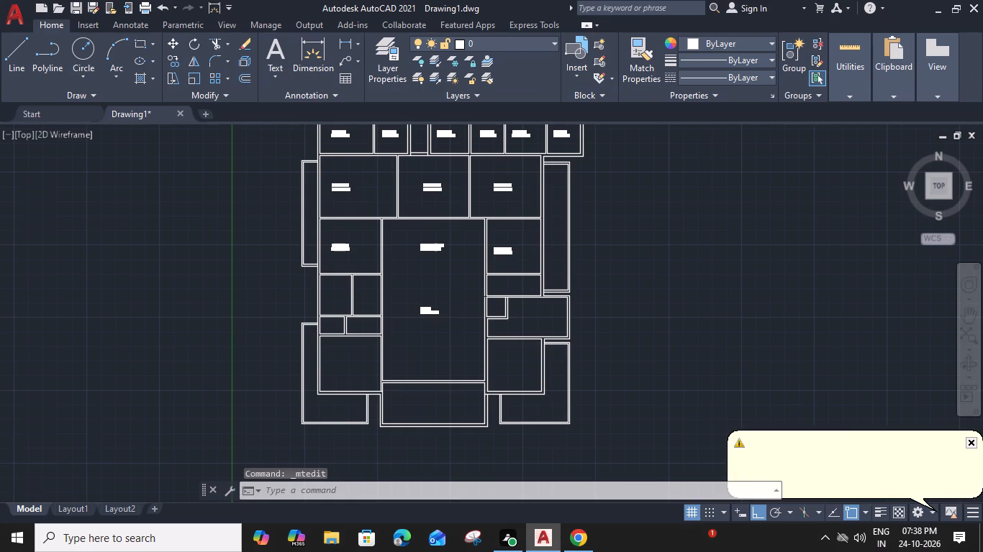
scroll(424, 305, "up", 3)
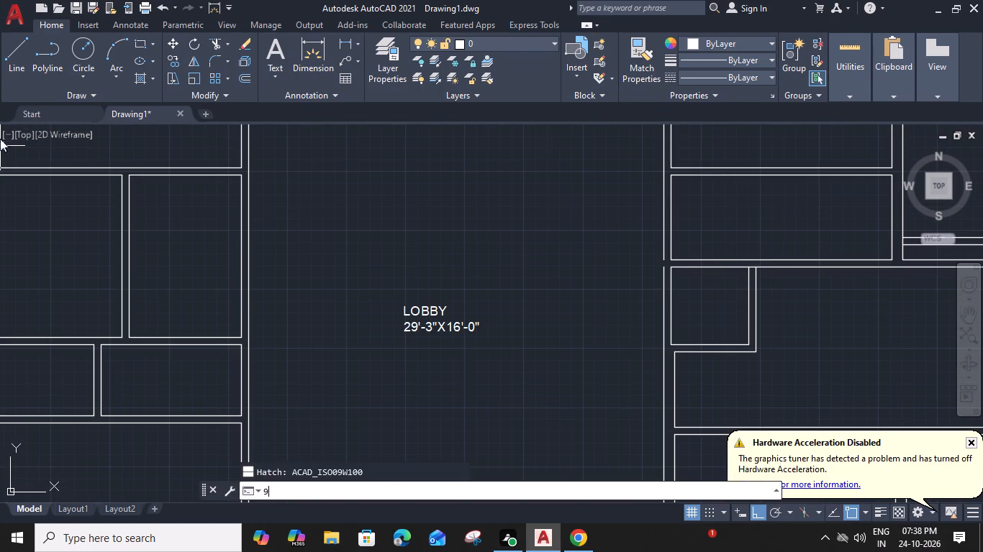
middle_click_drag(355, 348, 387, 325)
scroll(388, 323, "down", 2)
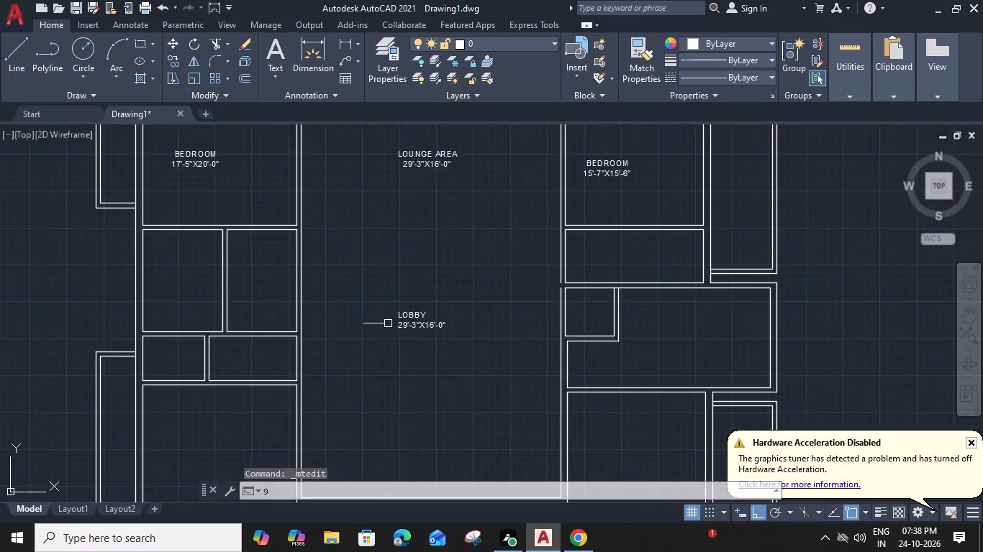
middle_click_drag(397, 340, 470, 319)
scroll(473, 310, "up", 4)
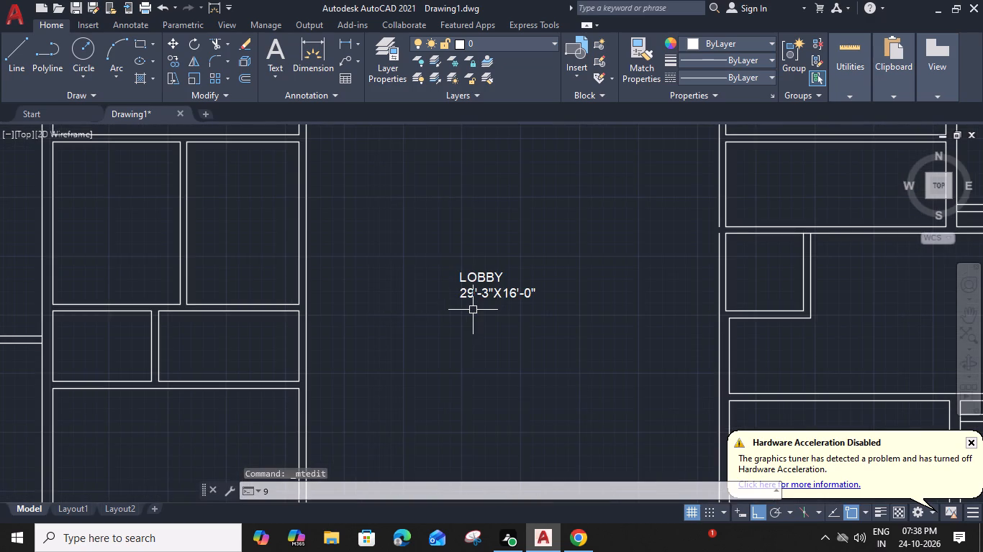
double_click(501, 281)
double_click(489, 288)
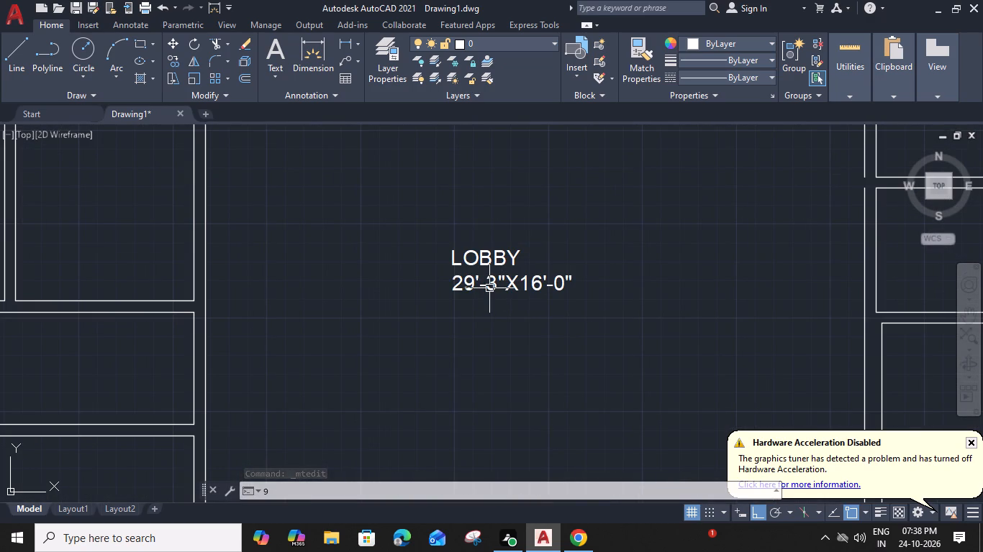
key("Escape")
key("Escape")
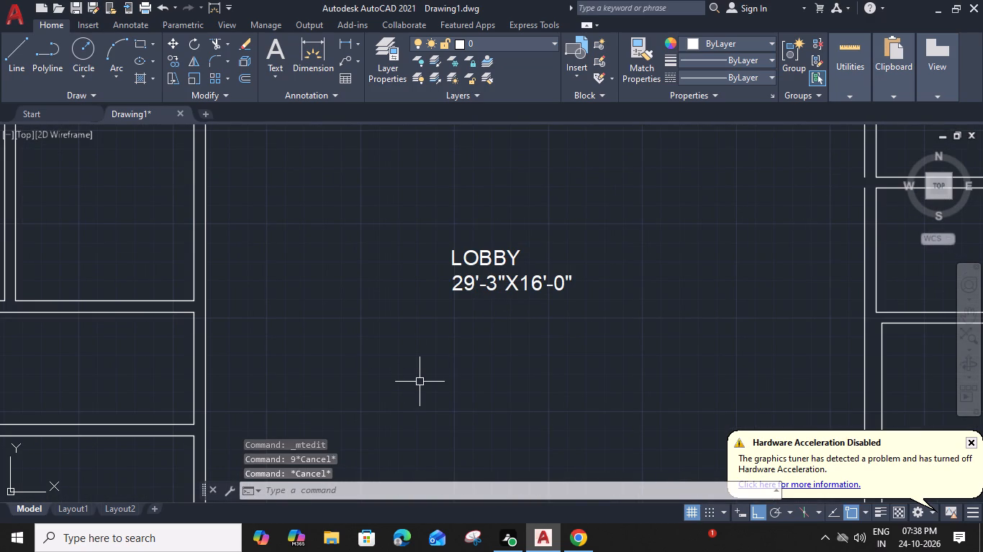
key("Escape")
Open the LOBBY room label for editing and select the 16 in its size text.
scroll(420, 382, "down", 2)
double_click(453, 333)
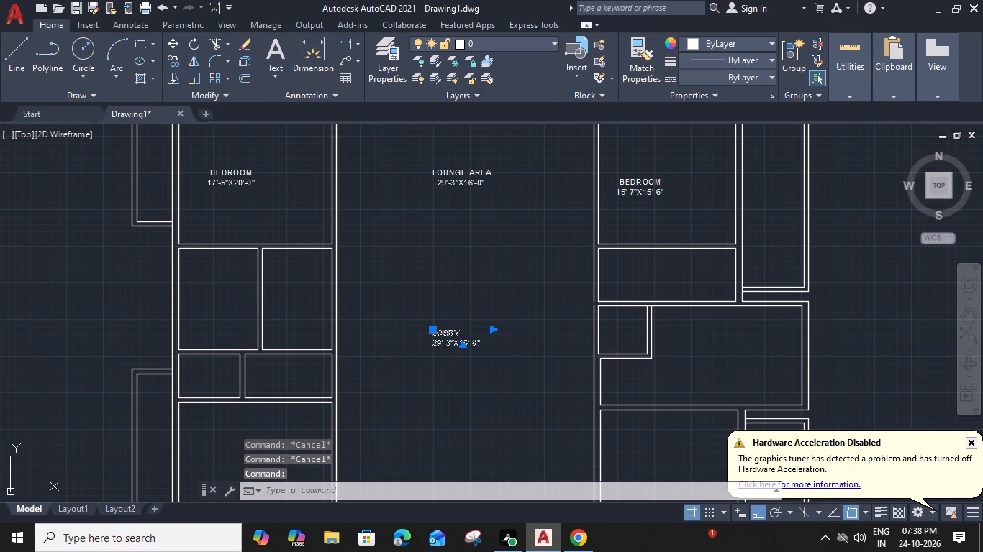
scroll(455, 339, "up", 4)
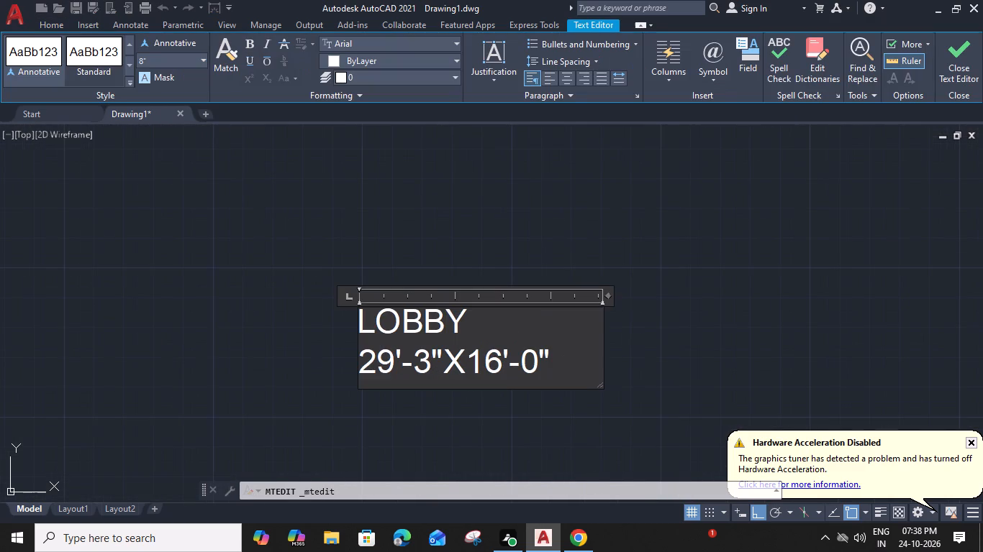
left_click_drag(502, 363, 476, 360)
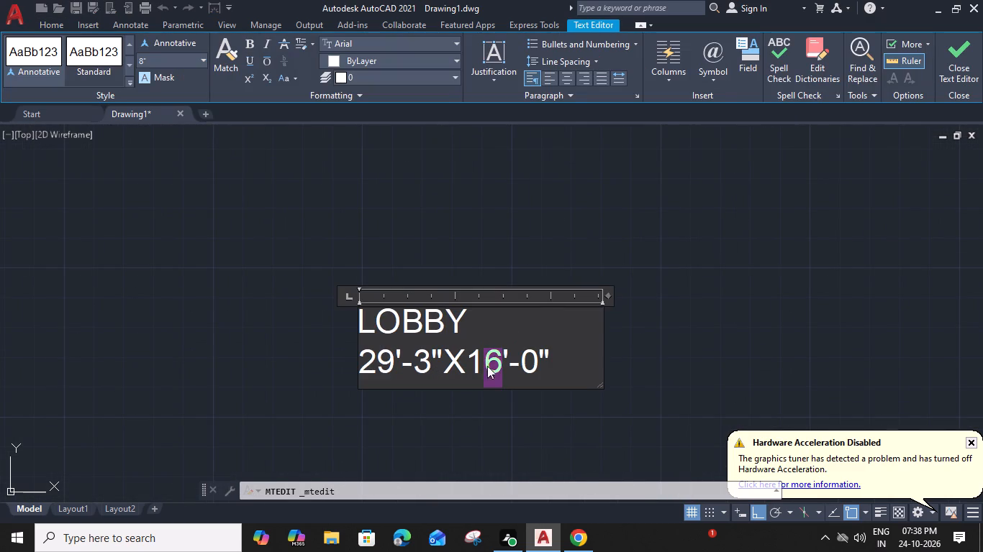
left_click(499, 359)
left_click_drag(500, 364, 472, 359)
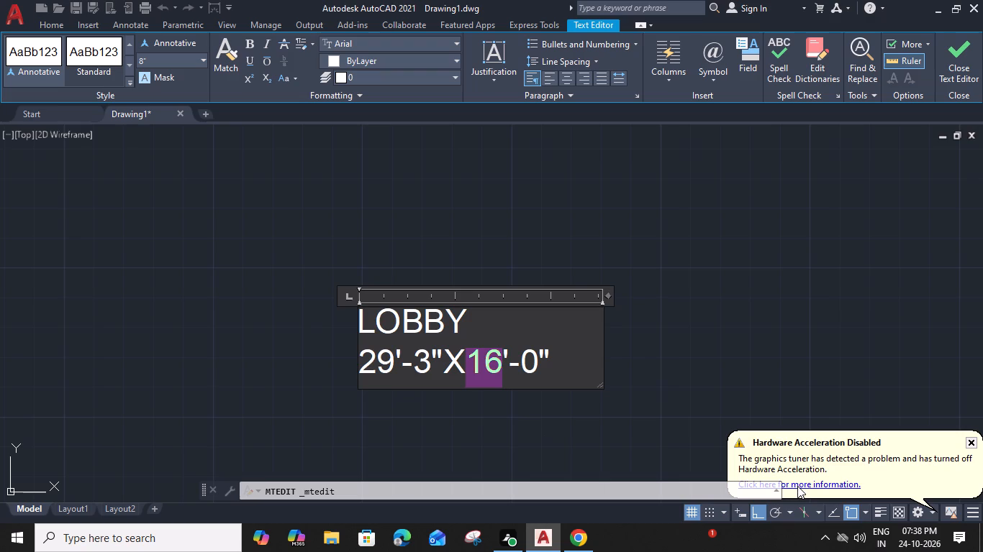
Open the detailed graphics information linked from the Hardware Acceleration Disabled notice.
left_click(797, 486)
left_click(941, 511)
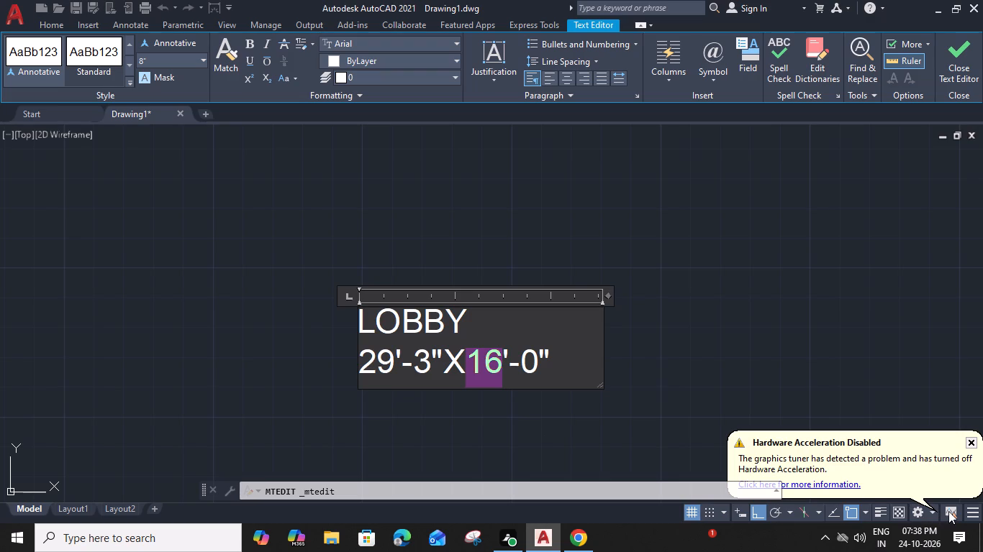
left_click(953, 512)
left_click(930, 514)
left_click(504, 545)
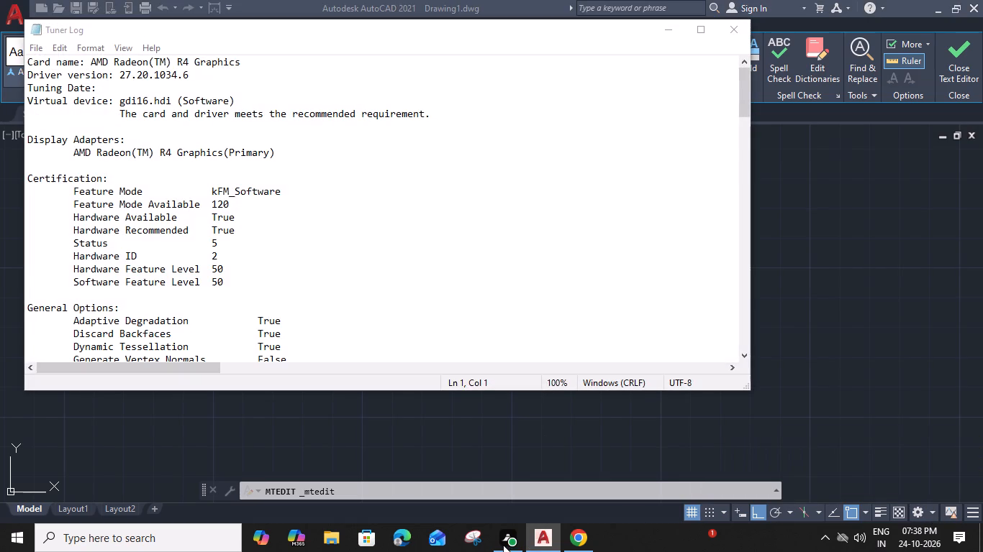
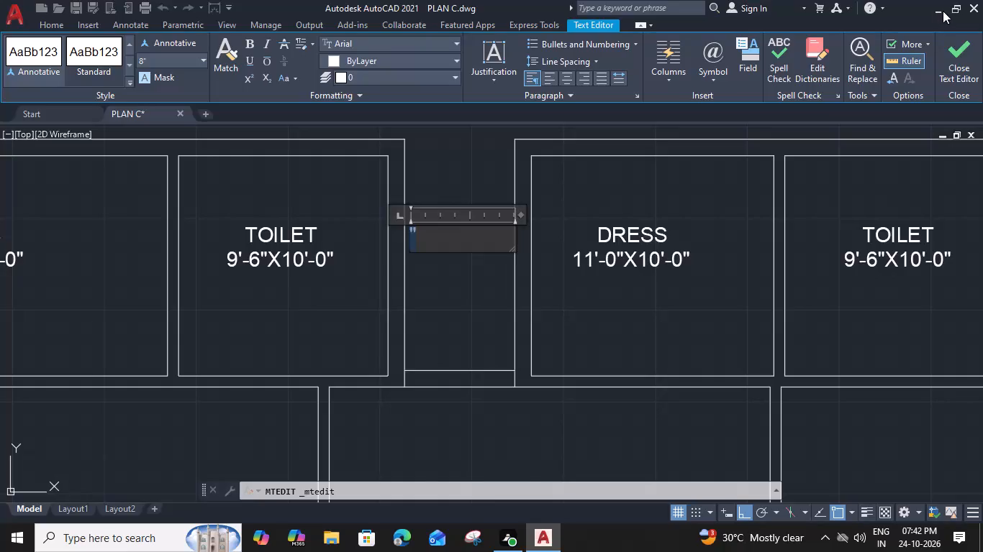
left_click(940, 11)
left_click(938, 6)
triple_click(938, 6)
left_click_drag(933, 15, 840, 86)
Finish editing the inch-mark text in the narrow space between the TOILET and DRESS rooms and leave the text editor.
scroll(653, 221, "down", 3)
scroll(653, 221, "up", 3)
scroll(653, 221, "down", 3)
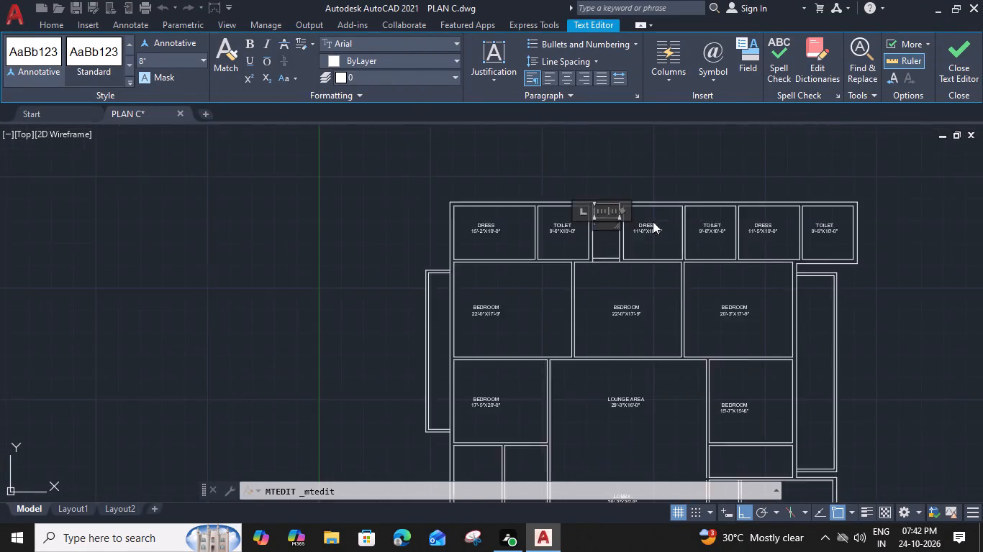
scroll(653, 221, "up", 2)
left_click(528, 275)
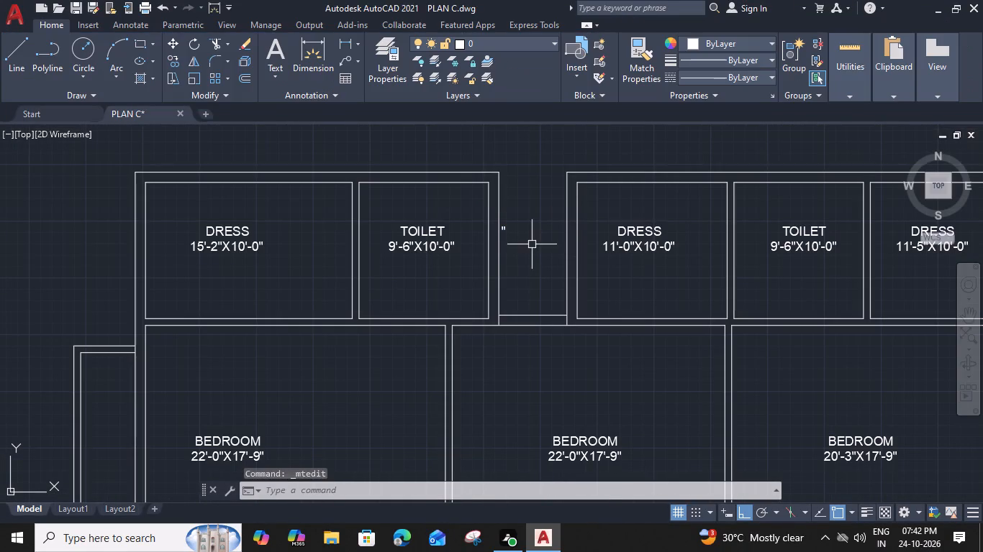
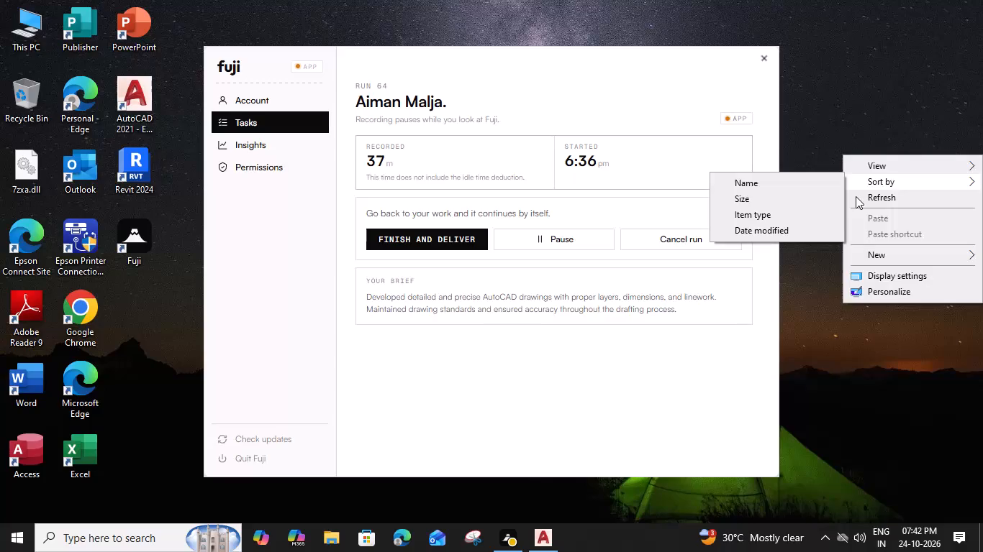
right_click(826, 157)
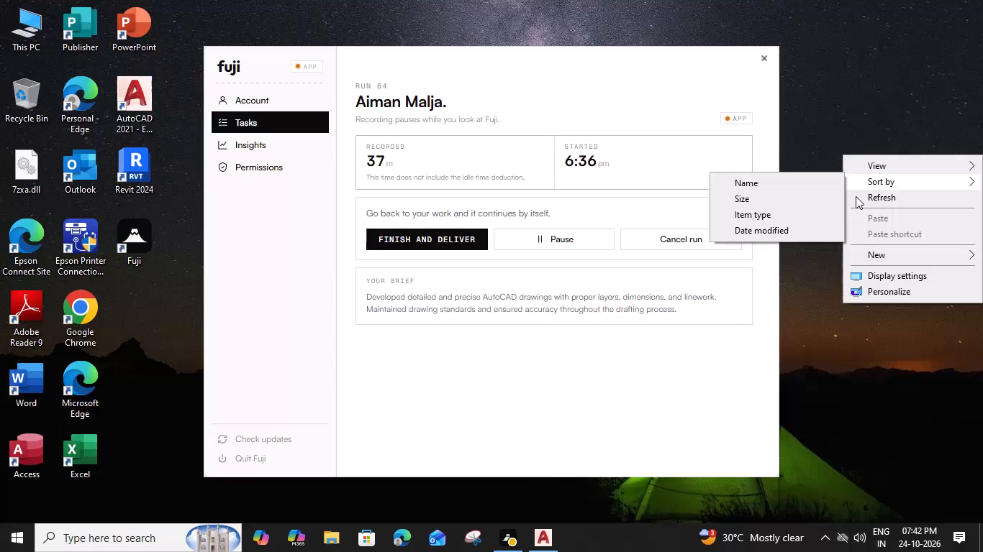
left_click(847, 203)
Back in AutoCAD, replace the inch-mark text between the TOILET and DRESS rooms with O.T.S and, on a second line, 5'-0"X10'-0".
left_click(558, 539)
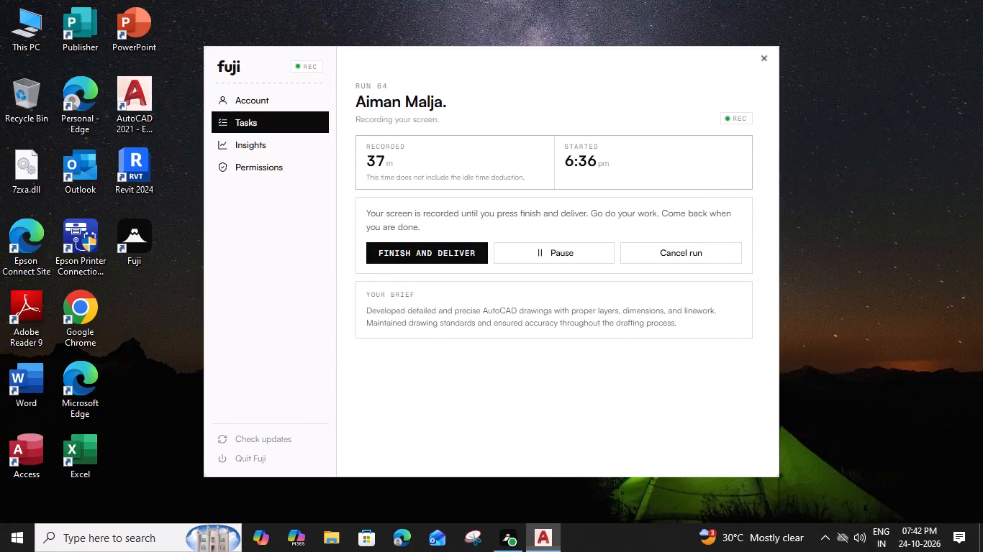
scroll(510, 227, "up", 2)
left_click(492, 230)
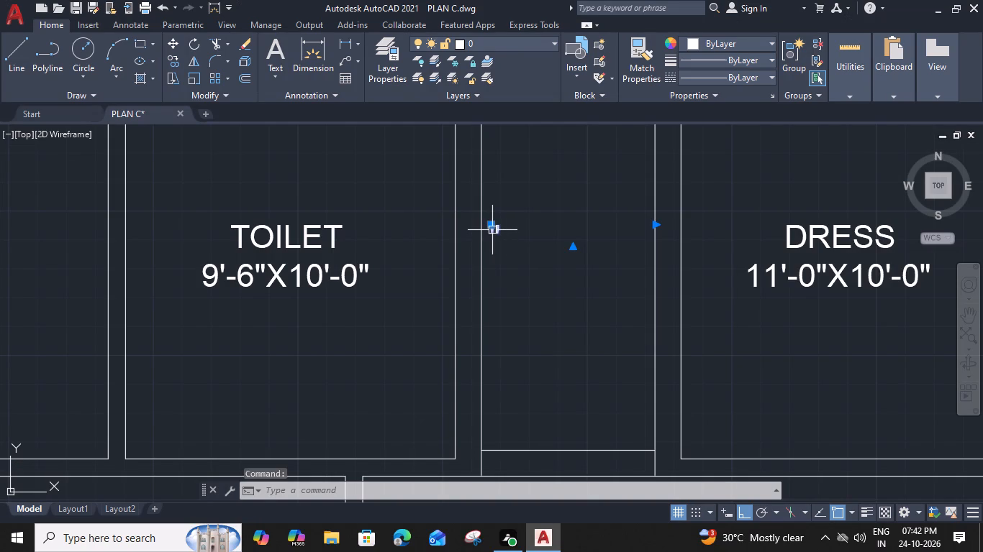
double_click(494, 230)
left_click_drag(504, 234, 494, 233)
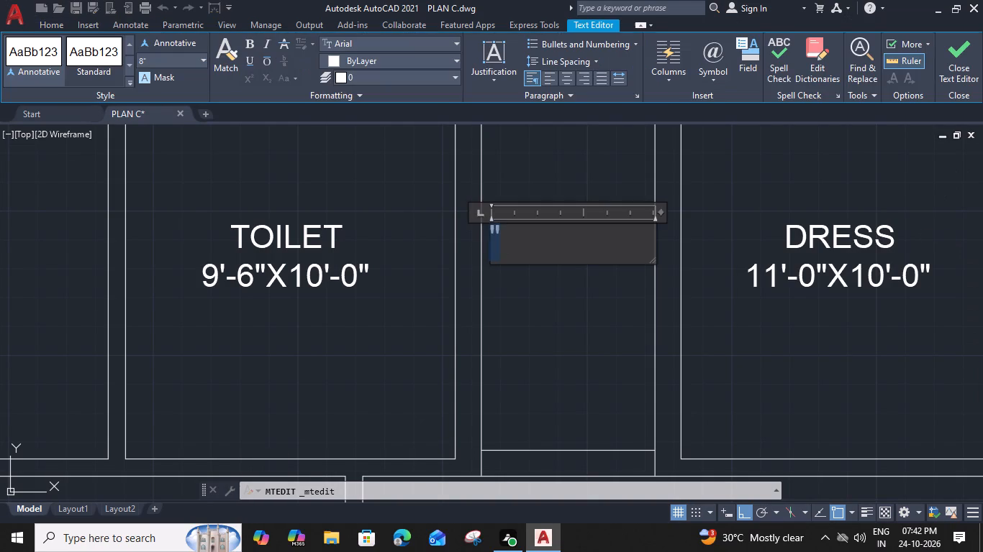
left_click_drag(494, 233, 487, 233)
key("o")
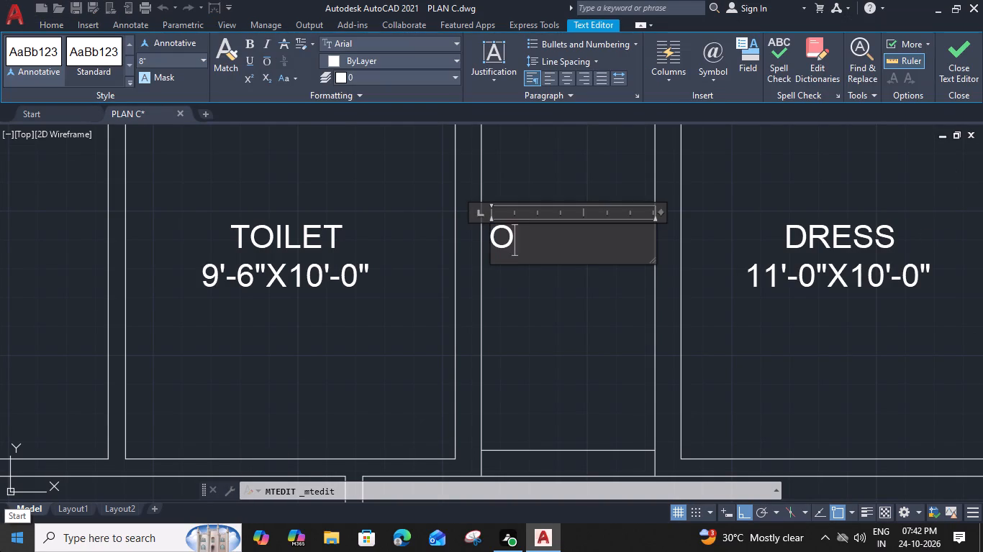
key("period")
type("T.S")
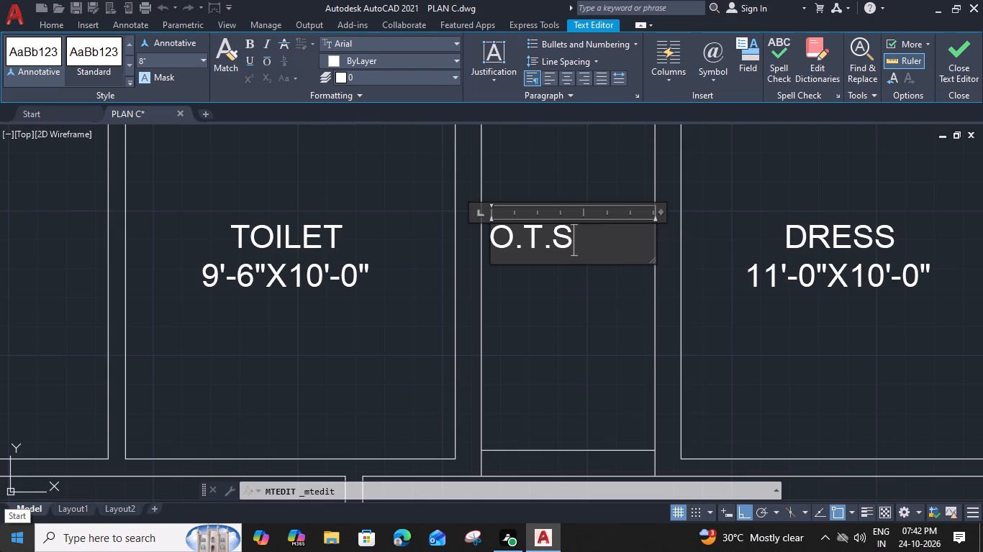
key("Return")
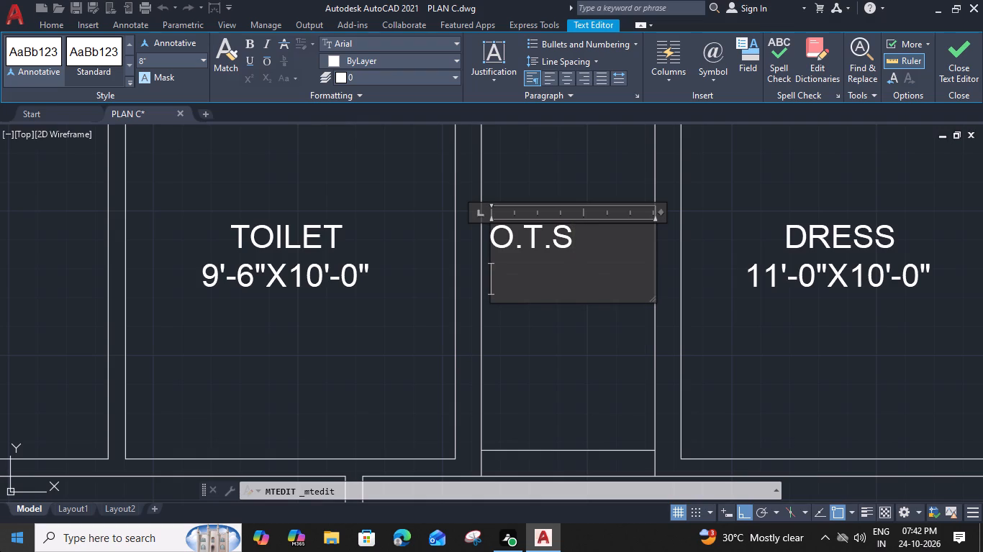
type("5'")
type("-0\"")
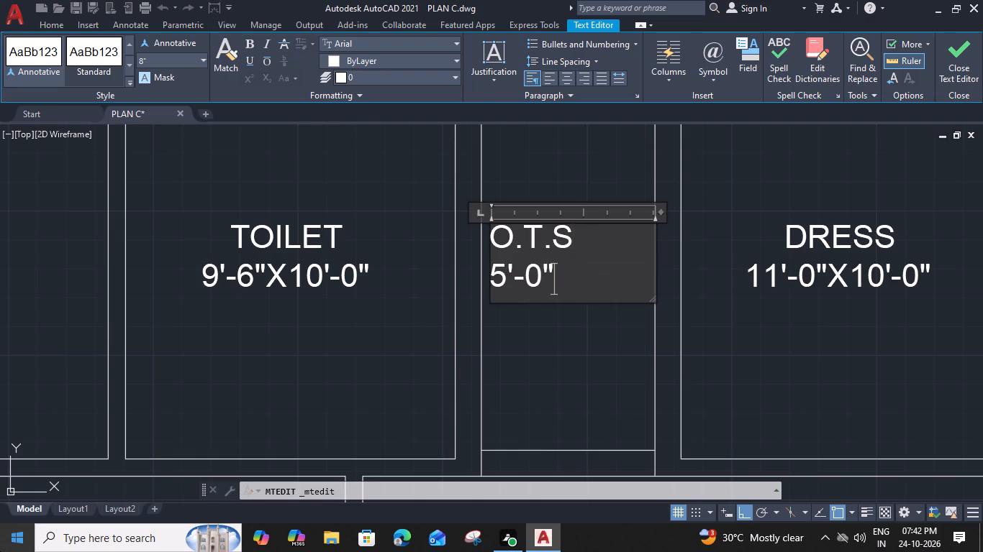
key("c")
key("BackSpace")
key("x")
type("10")
type("'-0\"")
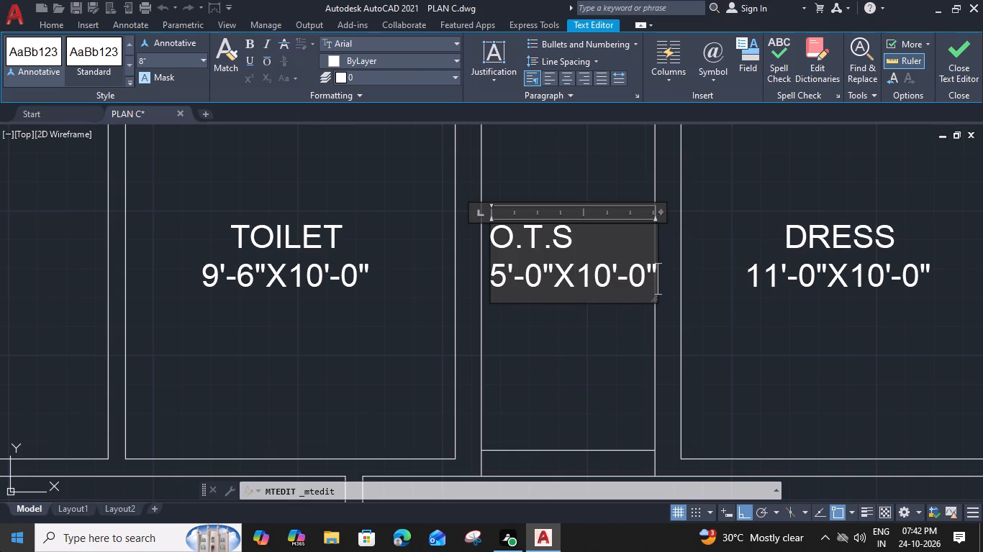
Indent O.T.S with three leading spaces to centre it above its size line, and finish the text edit.
left_click(494, 233)
key("space")
key("space")
key("space")
key("space")
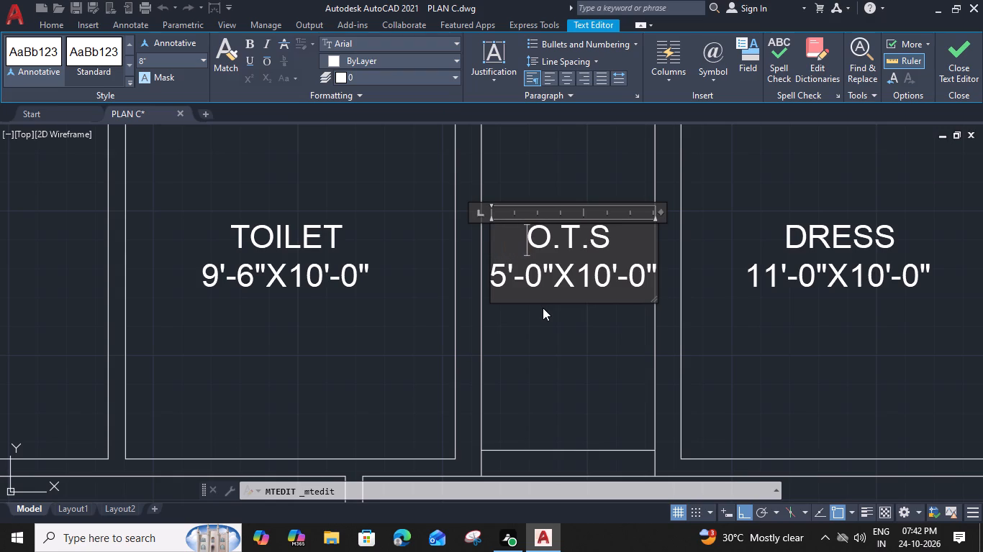
key("BackSpace")
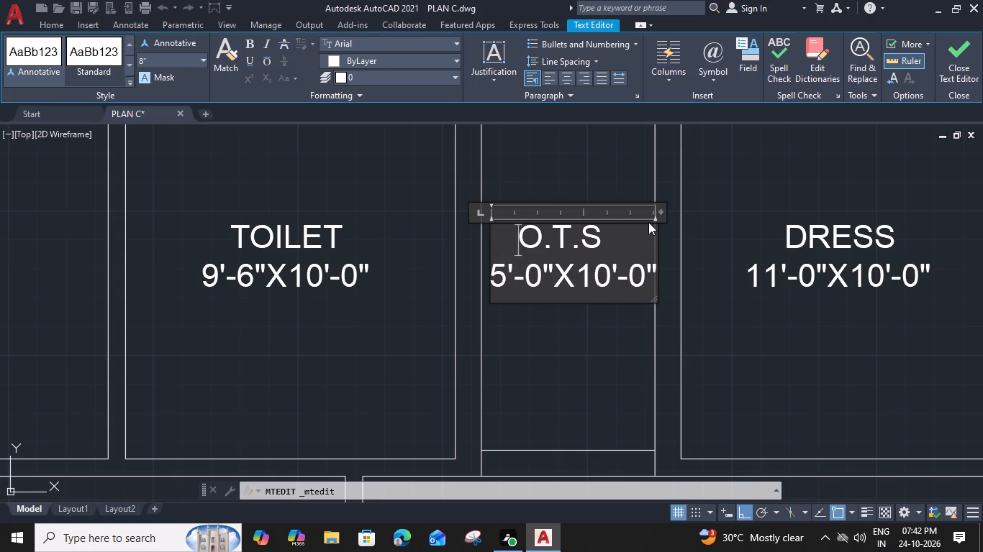
left_click(581, 364)
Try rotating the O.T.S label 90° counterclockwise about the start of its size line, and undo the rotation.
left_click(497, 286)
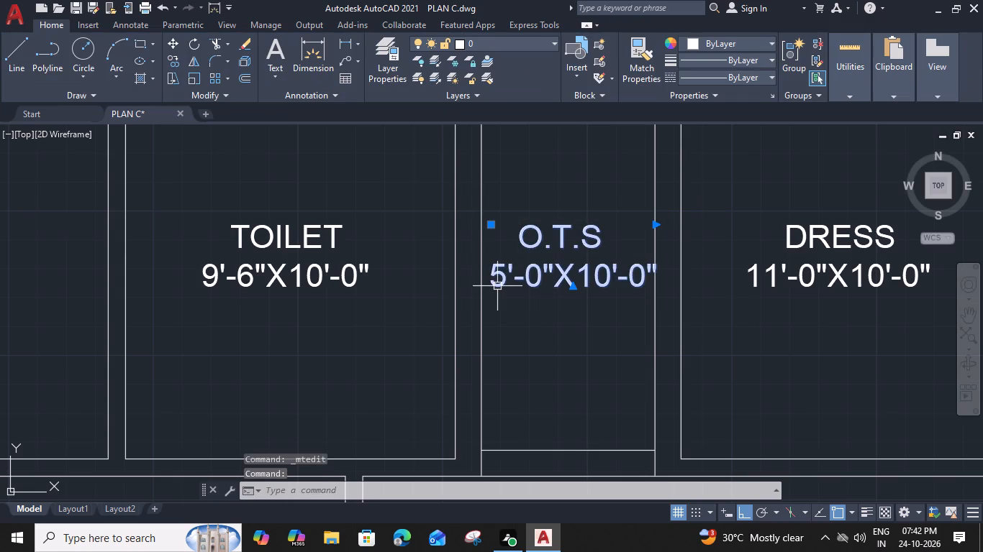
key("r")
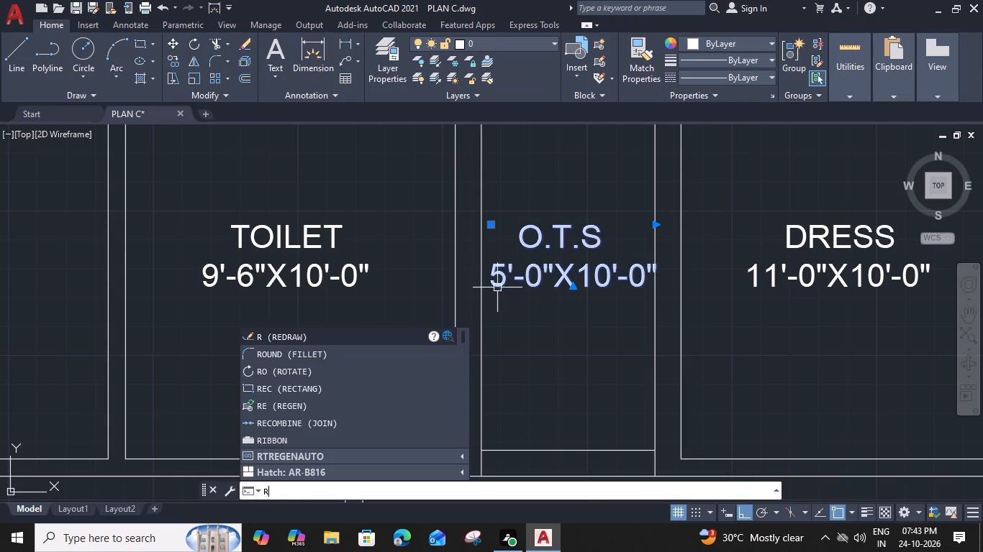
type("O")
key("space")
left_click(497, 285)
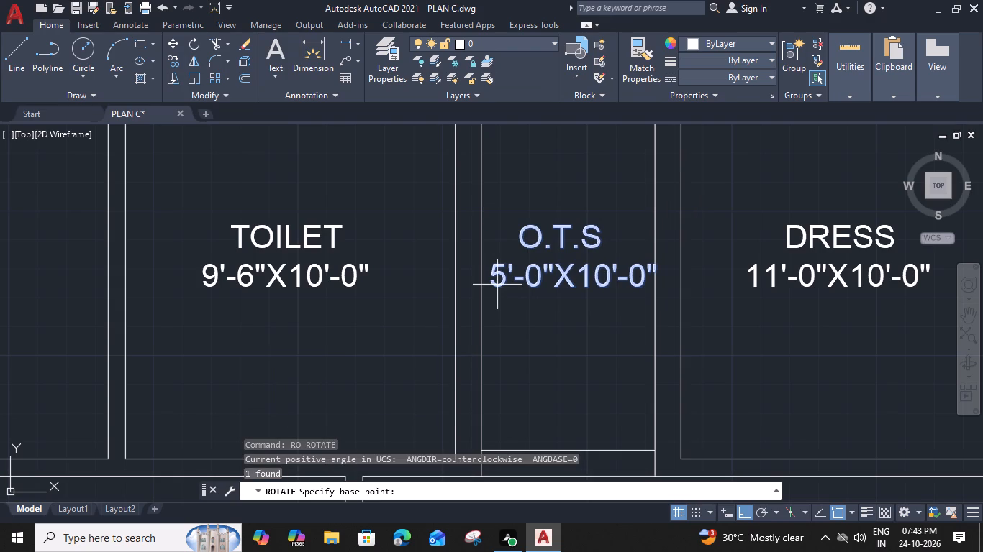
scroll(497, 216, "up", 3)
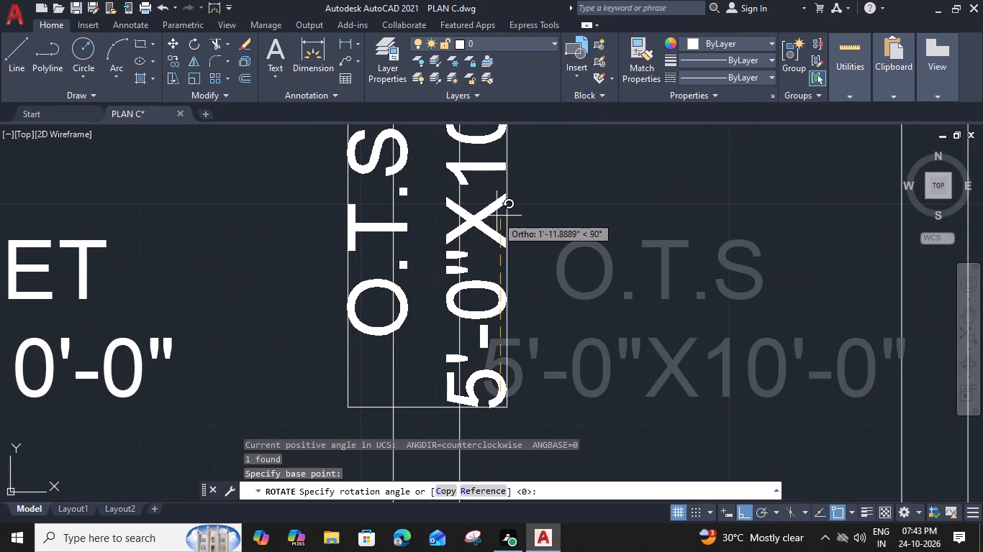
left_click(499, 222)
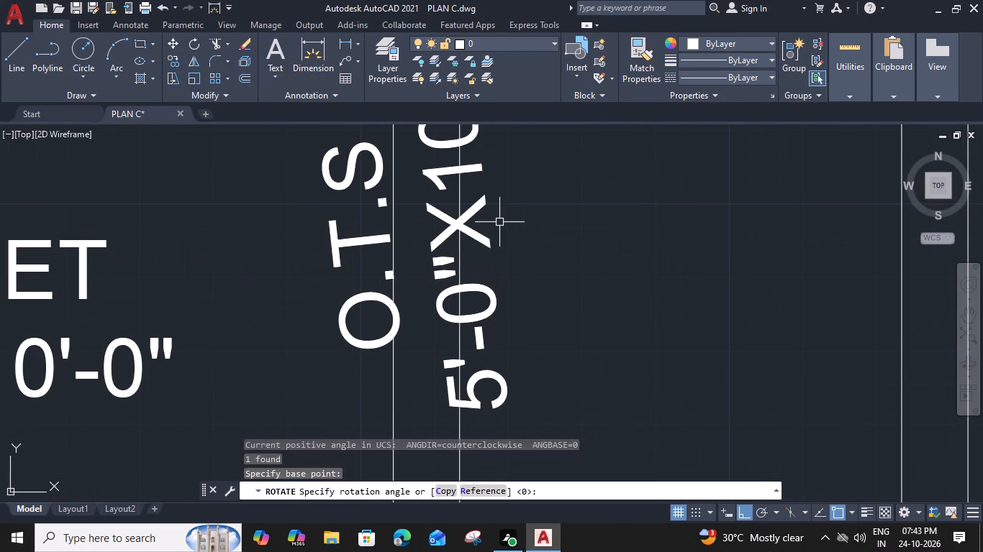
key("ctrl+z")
Rotate the O.T.S label 90° clockwise about the end of its size line so that it reads downward.
left_click(509, 270)
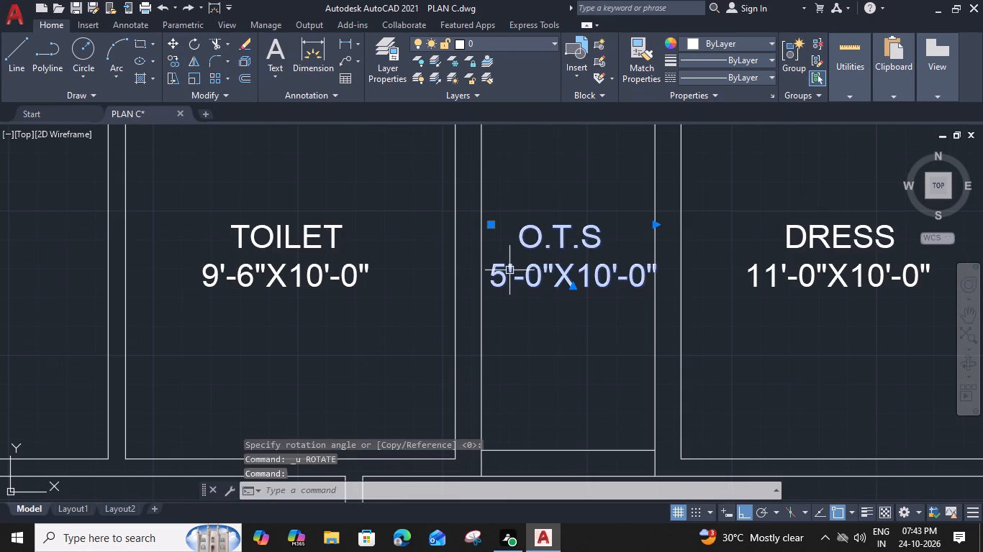
type("RO")
key("space")
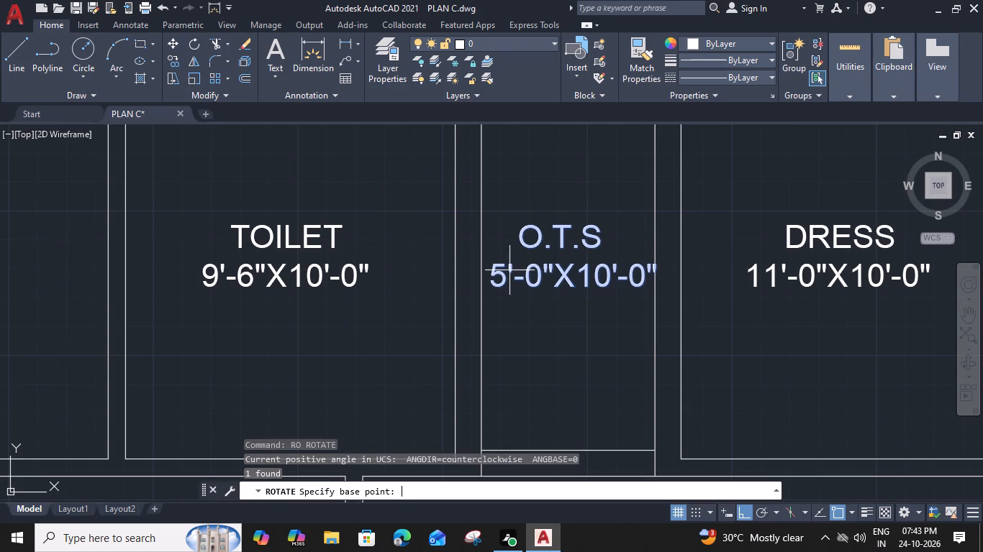
left_click(655, 287)
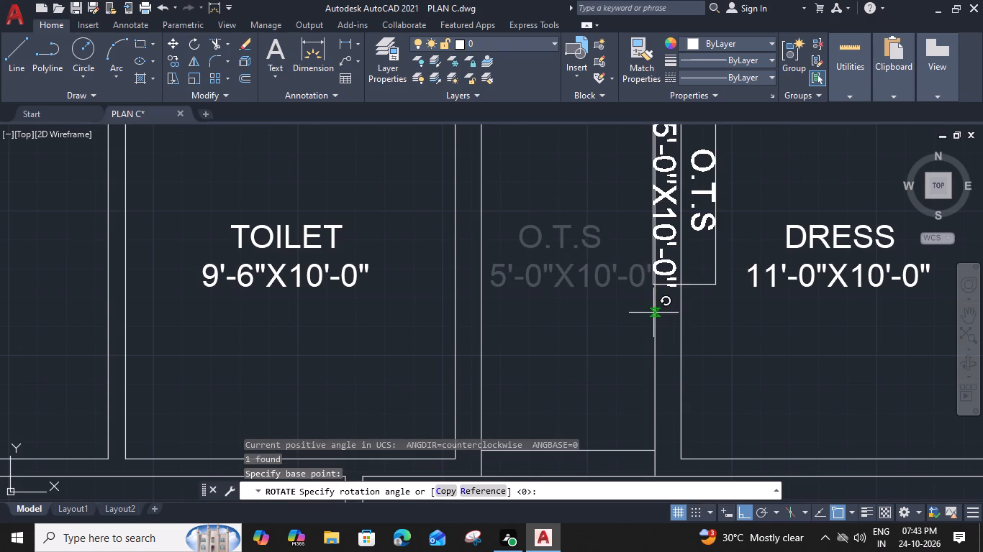
scroll(651, 295, "up", 5)
left_click(673, 323)
scroll(673, 323, "down", 3)
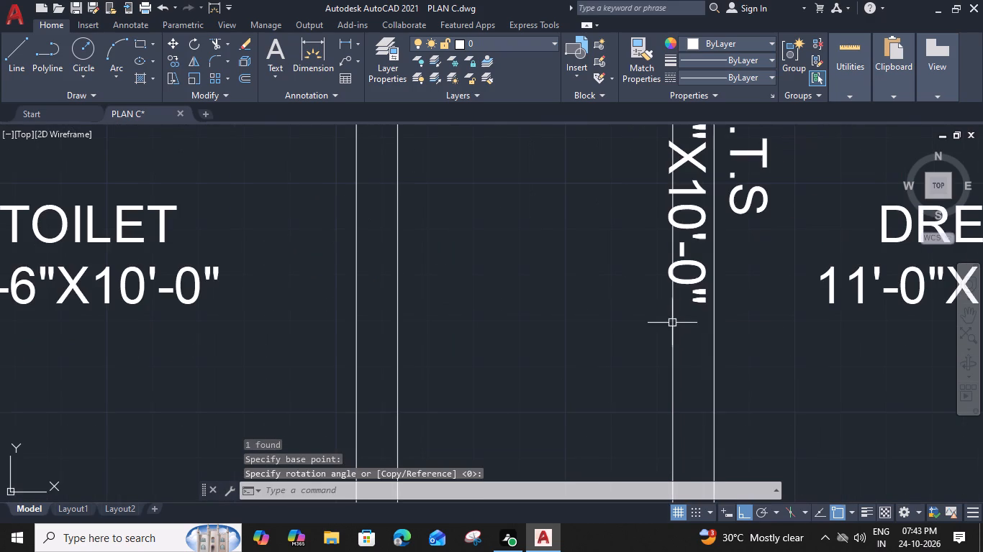
Move the rotated O.T.S label horizontally about 3' toward the TOILET side, into the middle of the narrow space.
left_click(690, 285)
type("M")
key("space")
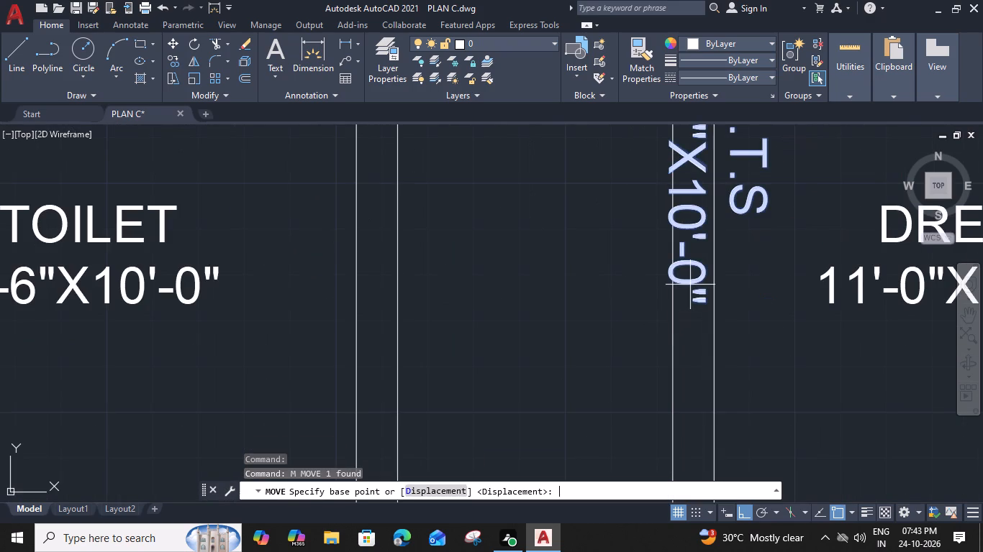
left_click(670, 274)
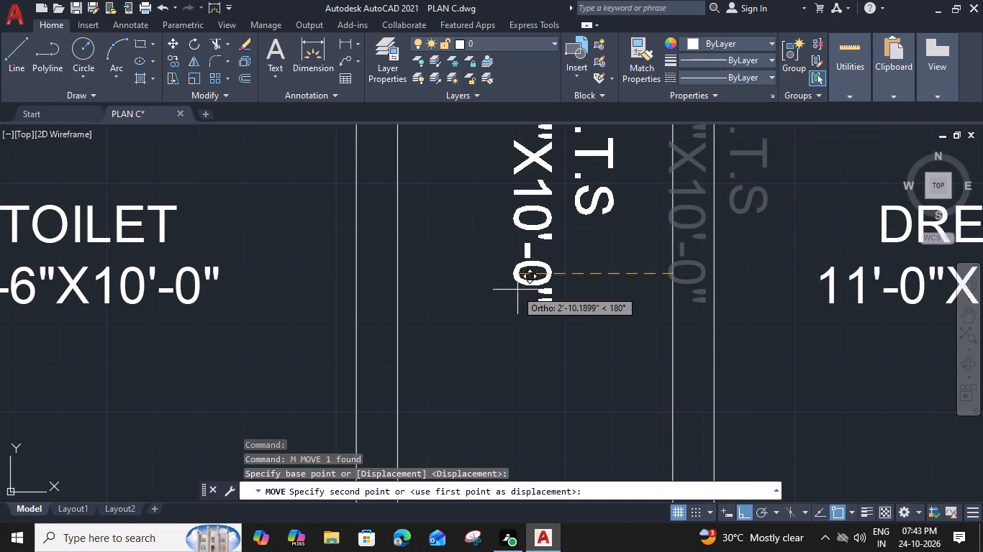
left_click(512, 287)
Copy the DRESS 15'-2"X10'-0" label into the small unlabelled room directly below the 17'-5"X20'-0" BEDROOM.
scroll(512, 287, "down", 4)
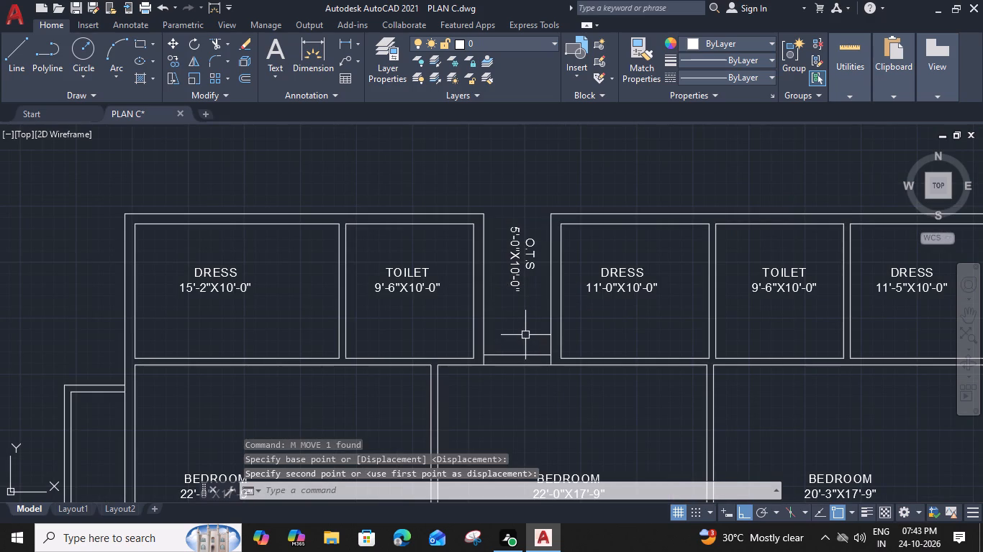
scroll(520, 328, "down", 2)
middle_click_drag(548, 366, 556, 336)
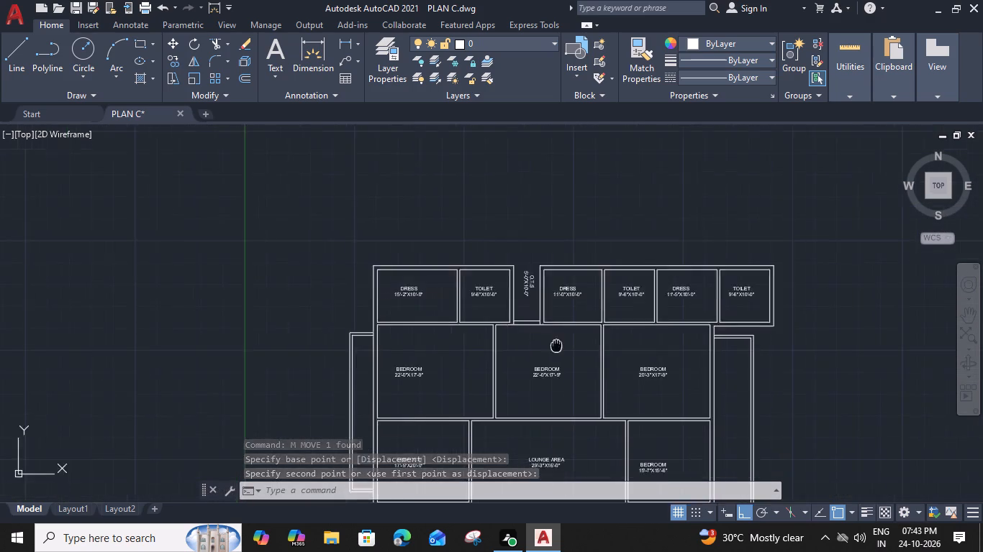
middle_click_drag(556, 336, 558, 234)
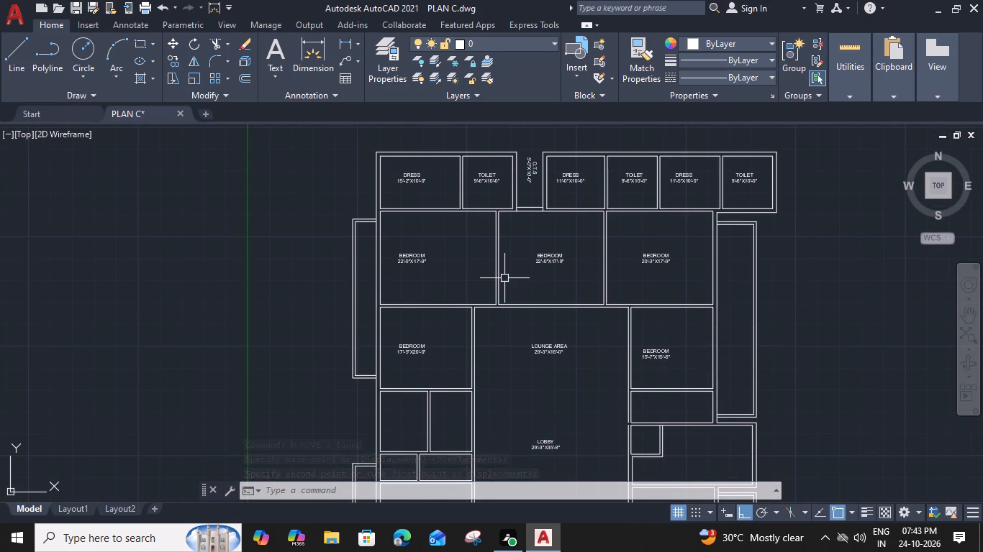
middle_click_drag(398, 298, 466, 271)
scroll(459, 178, "up", 1)
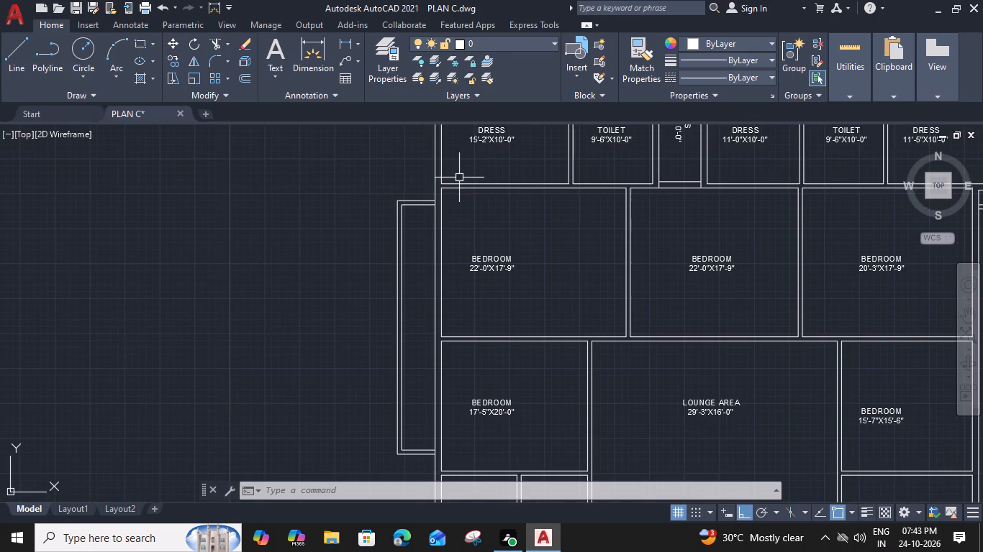
left_click(474, 137)
type("CO")
key("space")
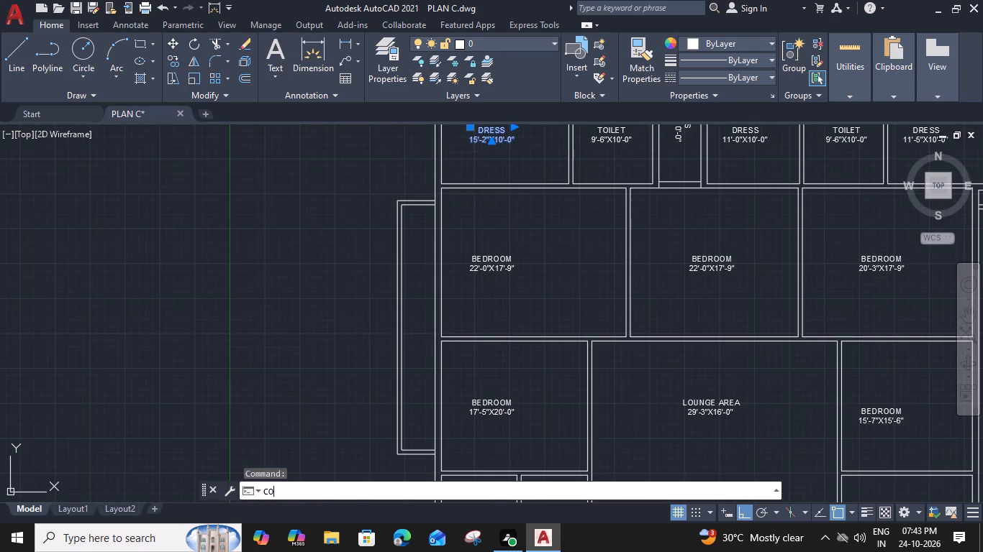
left_click_drag(468, 145, 466, 156)
middle_click_drag(451, 418, 461, 208)
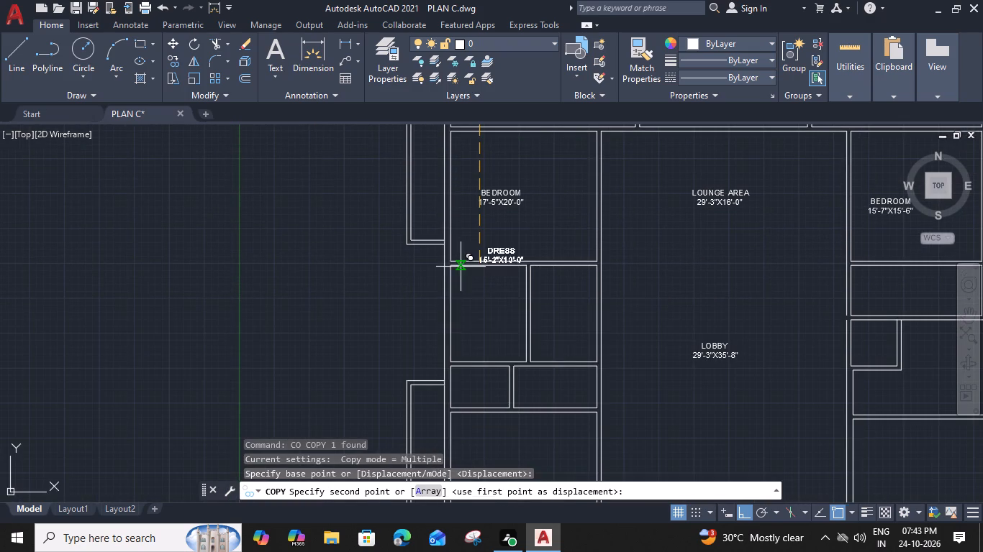
left_click(455, 336)
key("Escape")
Set the copied DRESS label's size line to 9'-0"X11'-6" and remove one space before the room name.
double_click(475, 331)
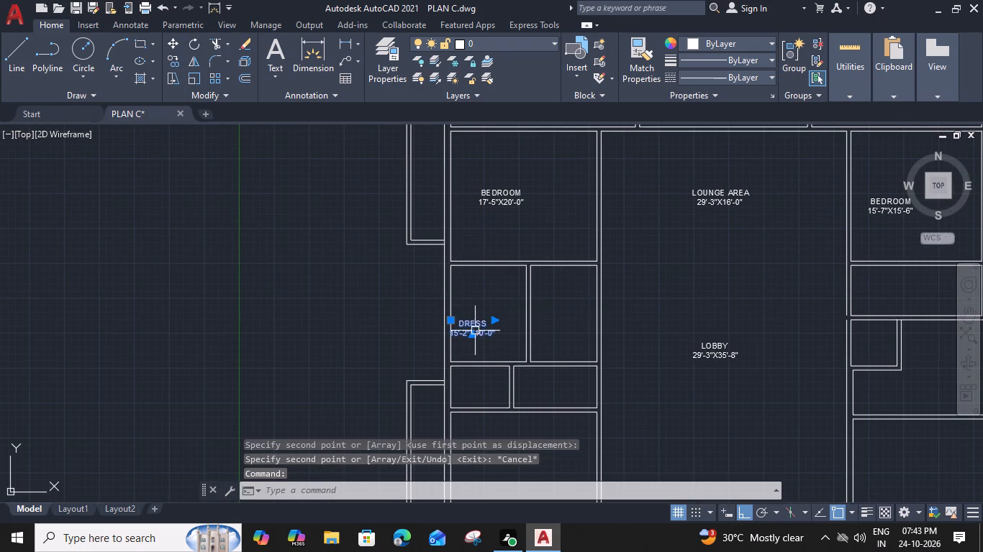
scroll(481, 335, "up", 2)
left_click_drag(417, 328, 397, 323)
key("9")
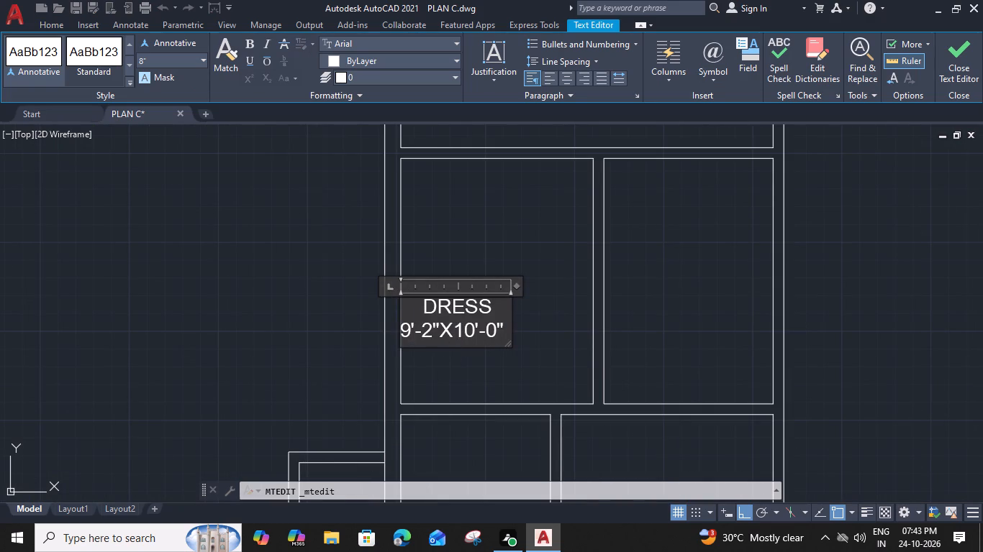
left_click_drag(428, 336, 420, 336)
key("0")
left_click_drag(474, 333, 466, 332)
key("1")
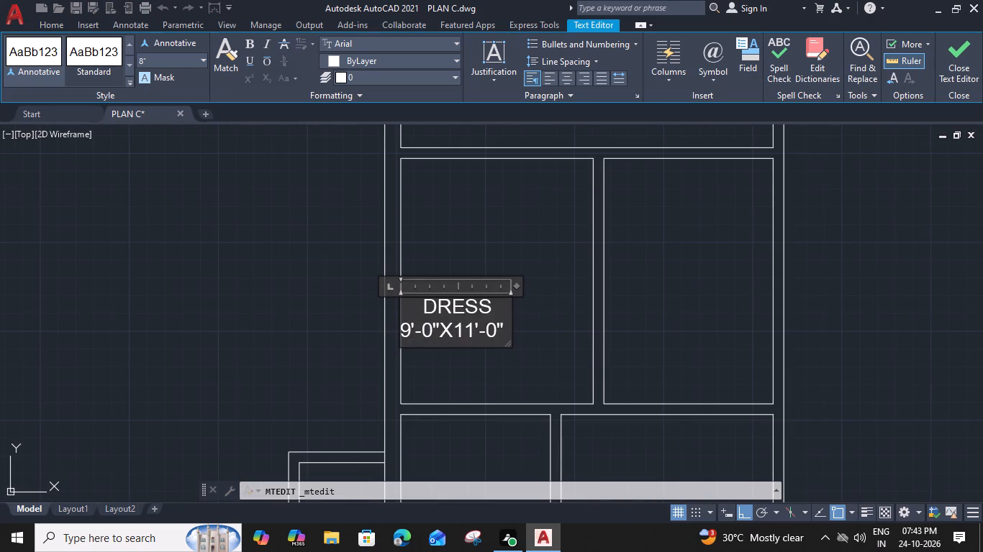
left_click(493, 335)
left_click_drag(494, 328, 486, 328)
left_click_drag(486, 328, 484, 328)
key("6")
left_click(426, 305)
key("BackSpace")
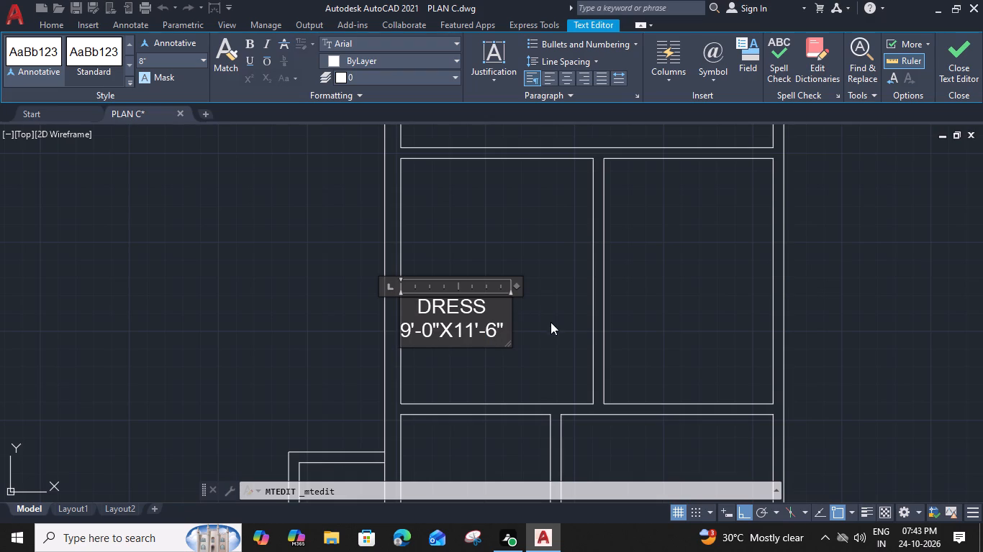
left_click_drag(515, 286, 509, 285)
left_click(535, 341)
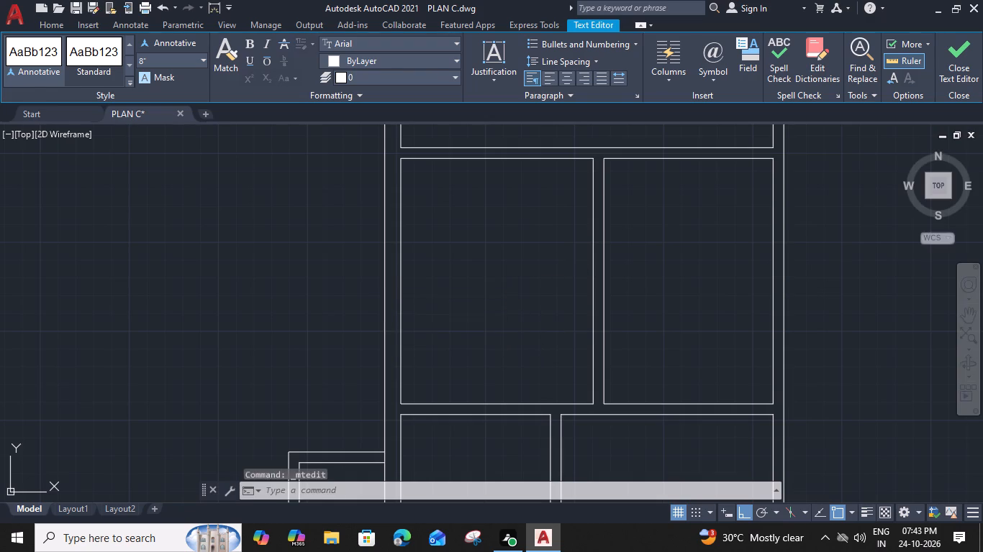
Move the DRESS 9'-0"X11'-6" label horizontally to the middle of its room's width.
left_click(498, 336)
type("M")
key("space")
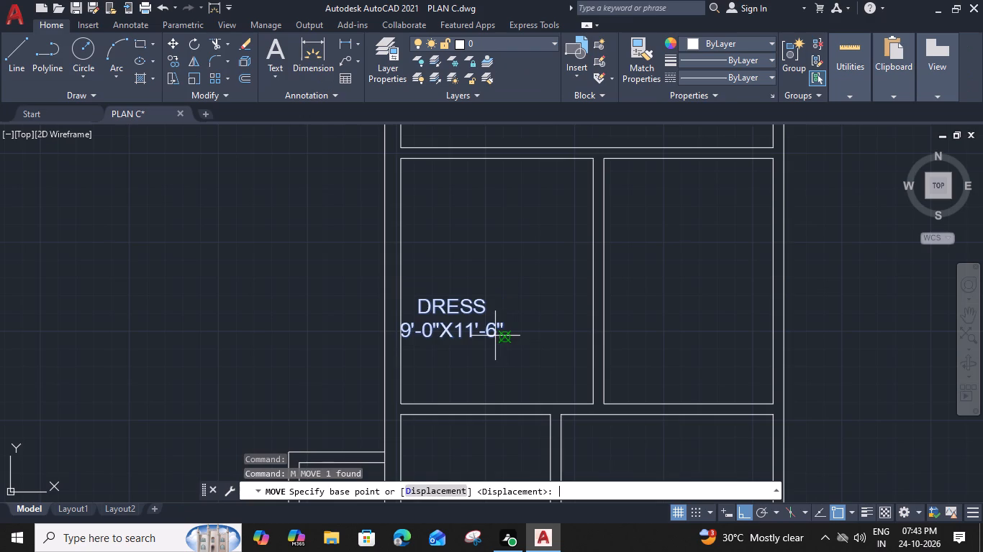
left_click(502, 336)
left_click(553, 342)
Copy the TOILET label beside the 15'-2"X10'-0" DRESS into the unlabelled room between the 9'-0"X11'-6" DRESS and the LOBBY.
scroll(525, 285, "down", 2)
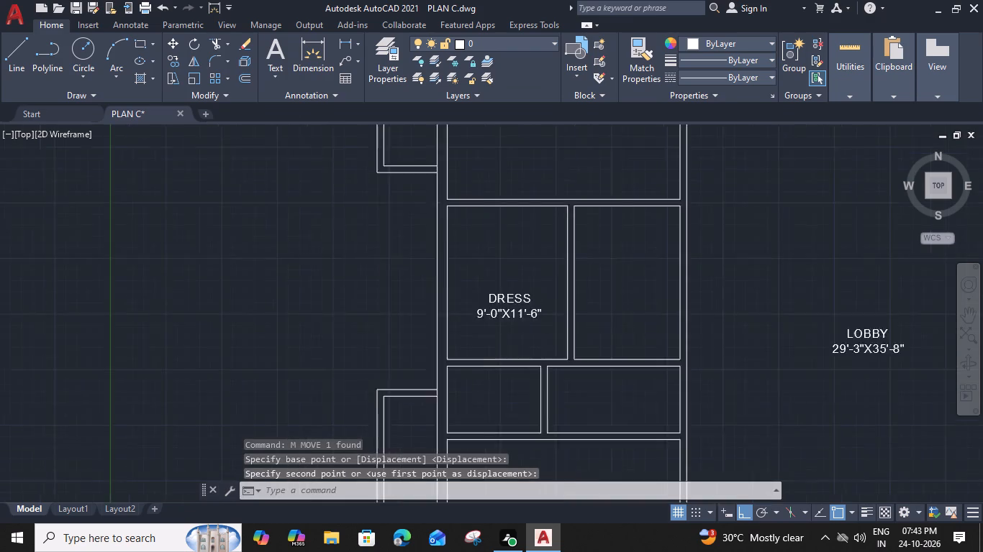
middle_click_drag(545, 267, 411, 389)
middle_click_drag(492, 217, 467, 367)
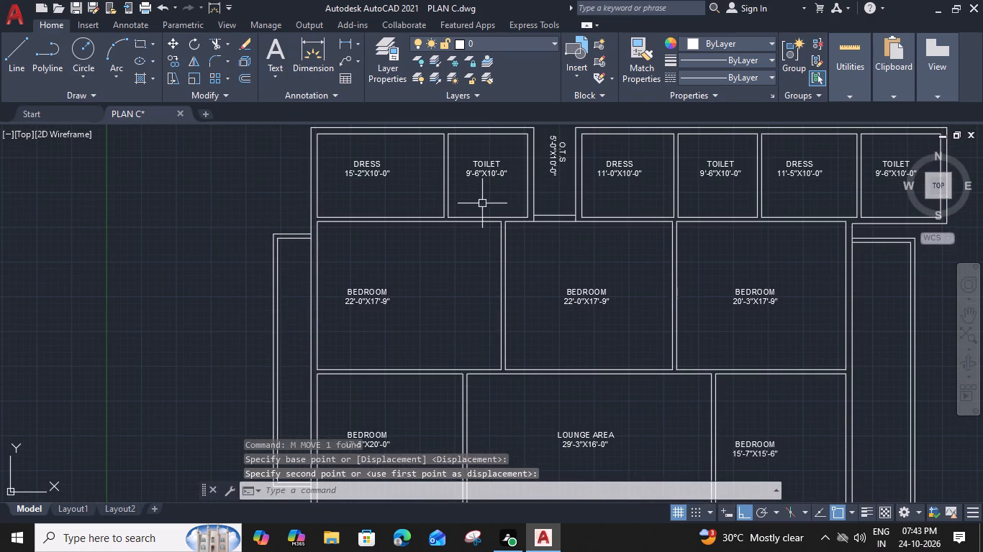
left_click(486, 163)
type("CO")
key("space")
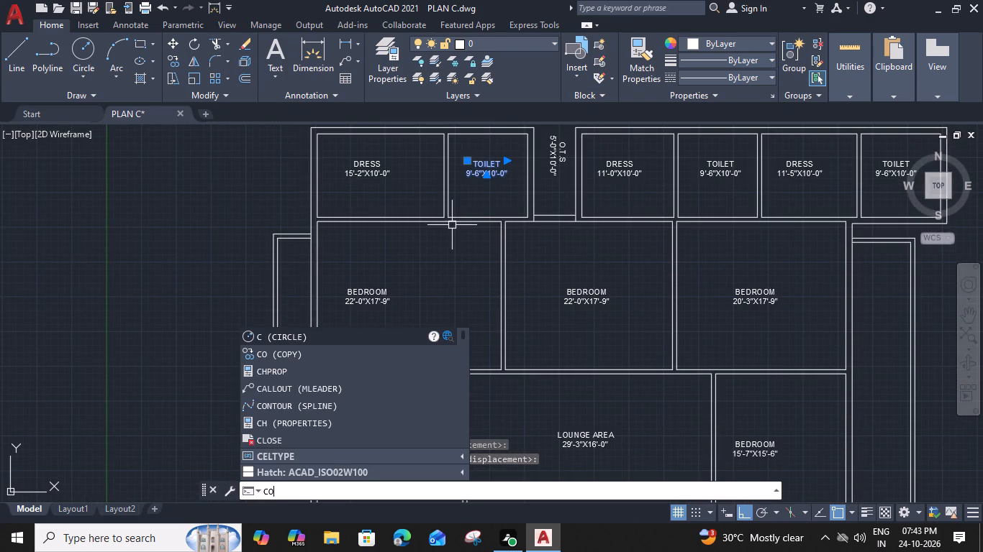
left_click_drag(487, 134, 479, 166)
middle_click_drag(448, 395, 470, 314)
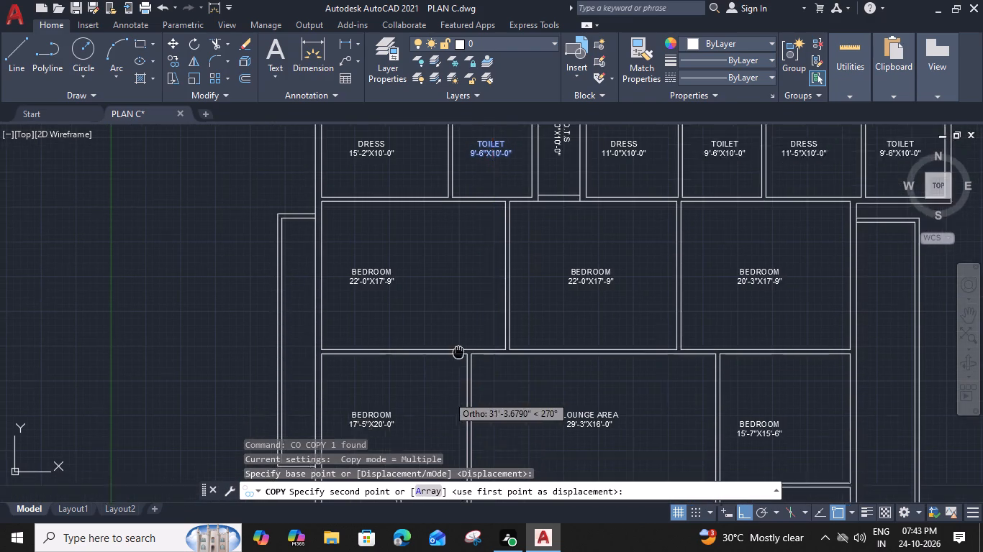
middle_click_drag(470, 314, 586, 55)
left_click(568, 171)
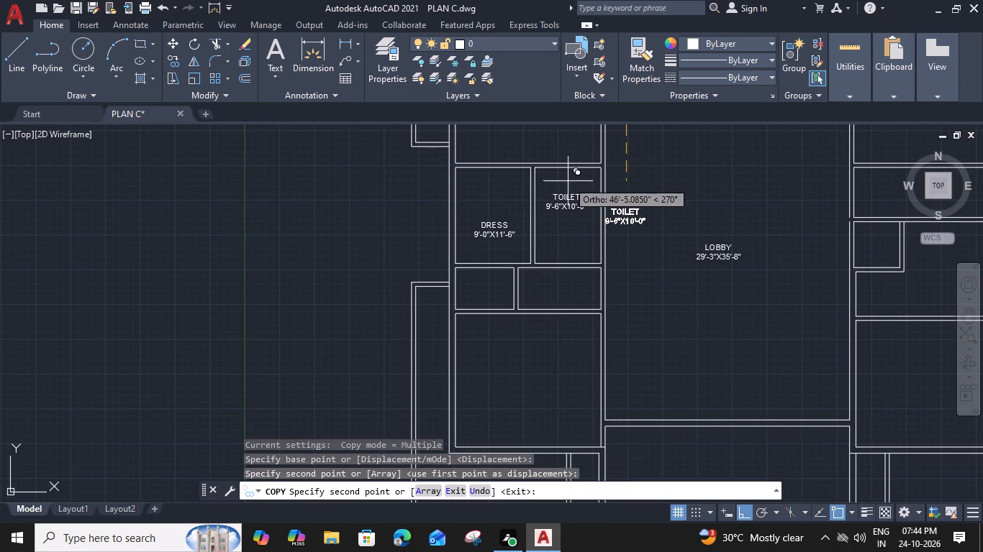
key("Escape")
Set the copied TOILET label's size line to 8'-0"X11'-6".
double_click(566, 197)
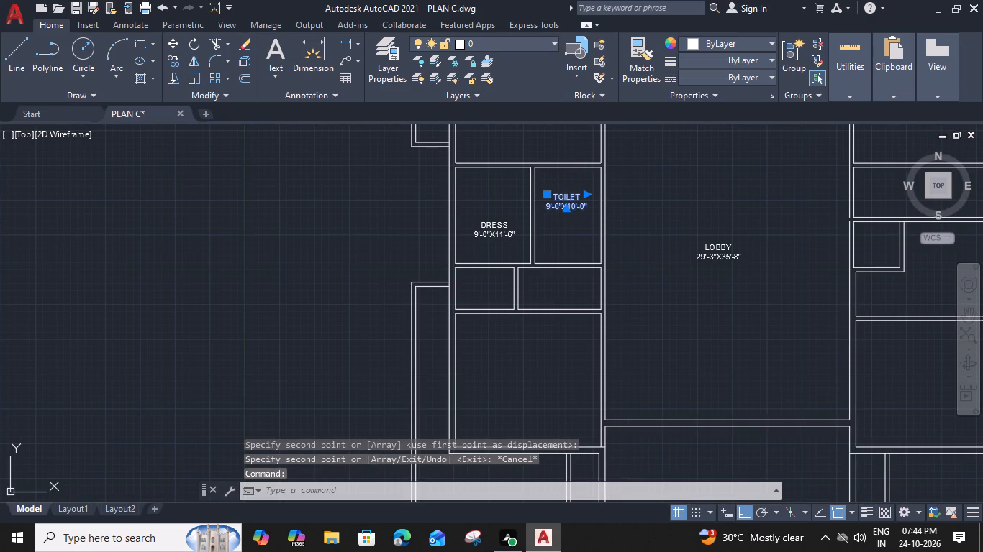
middle_click_drag(553, 241, 530, 272)
scroll(537, 226, "up", 3)
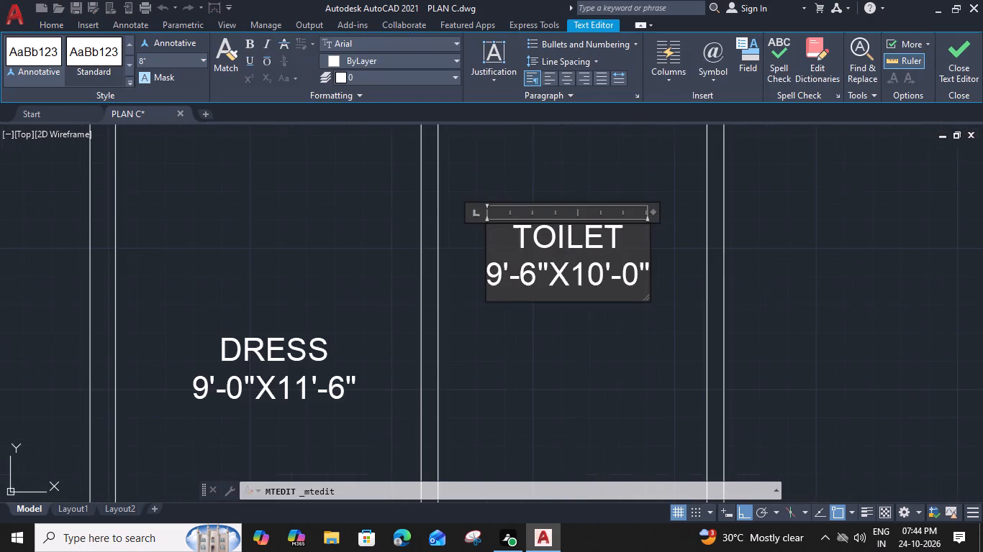
left_click_drag(501, 276, 485, 276)
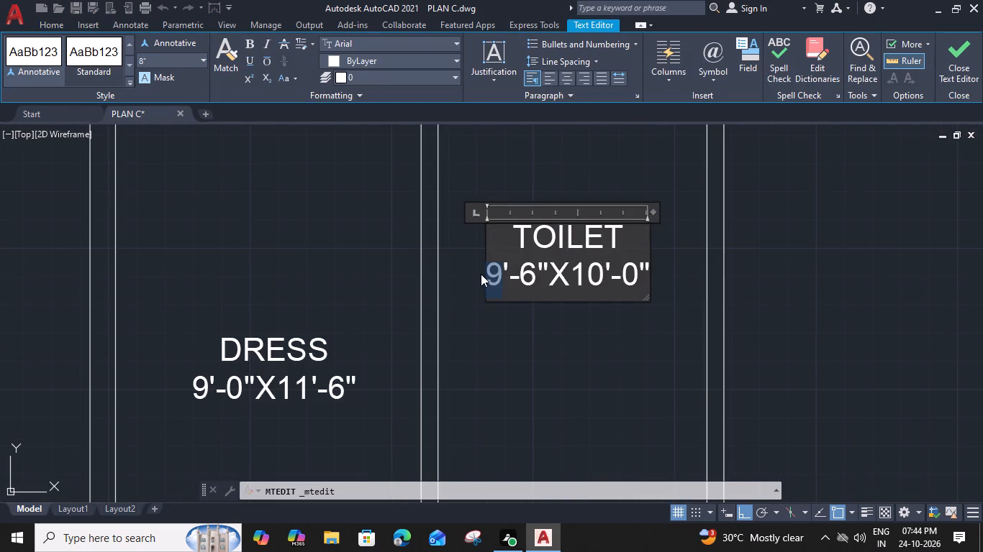
key("8")
left_click_drag(530, 271, 520, 272)
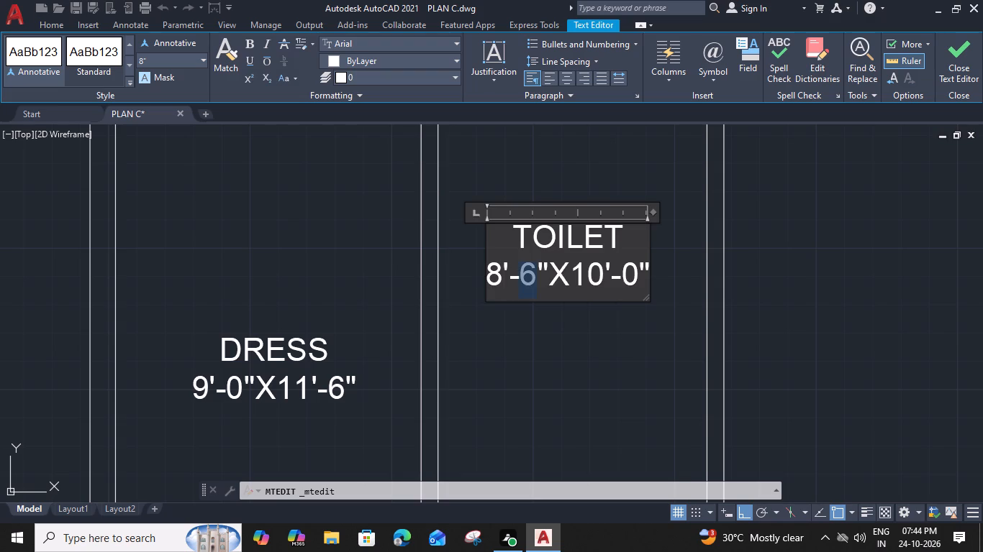
key("0")
left_click_drag(599, 285, 589, 285)
key("1")
left_click(628, 286)
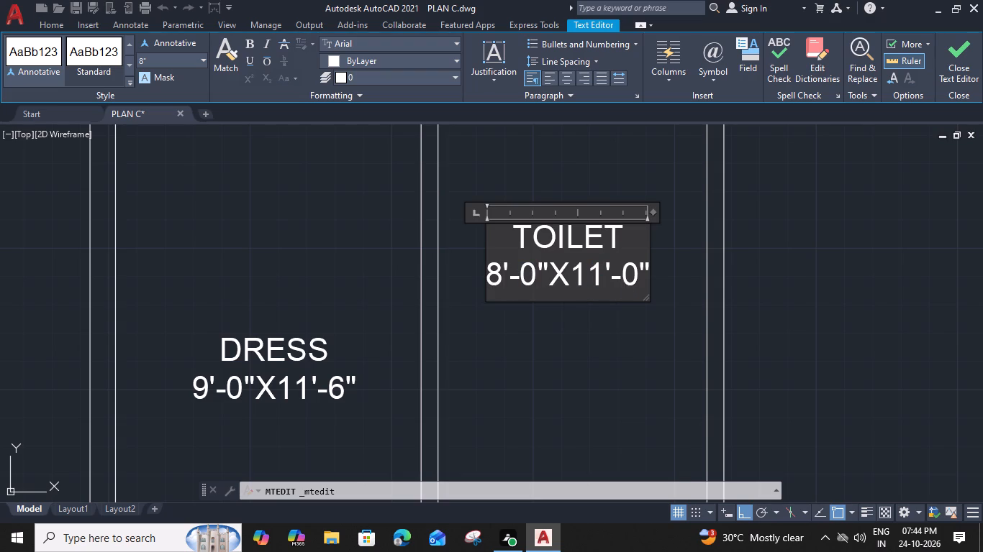
key("6")
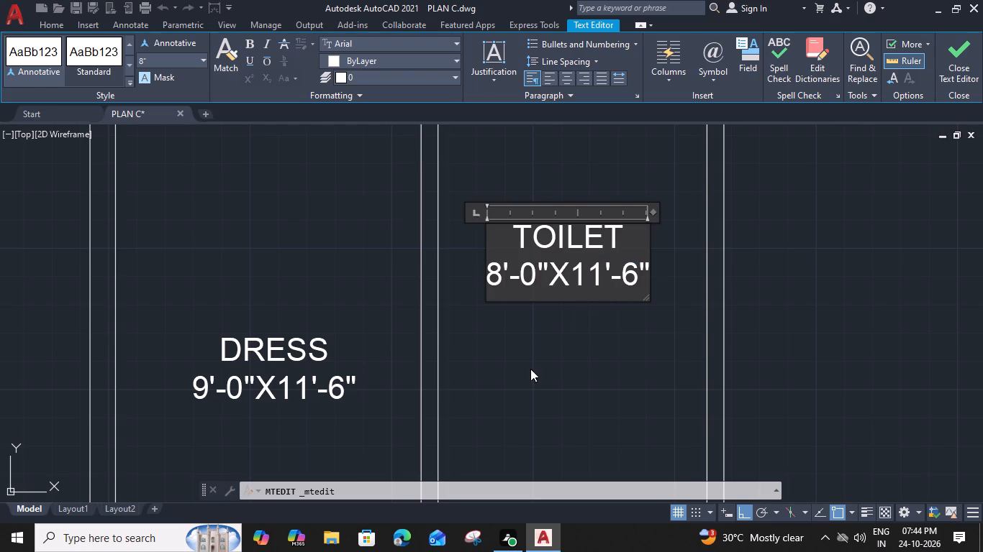
left_click(530, 368)
Copy the DRESS 9'-0"X11'-6" label straight up, level with the adjacent TOILET label, and erase the lower original.
scroll(528, 360, "down", 1)
middle_click_drag(497, 351, 480, 332)
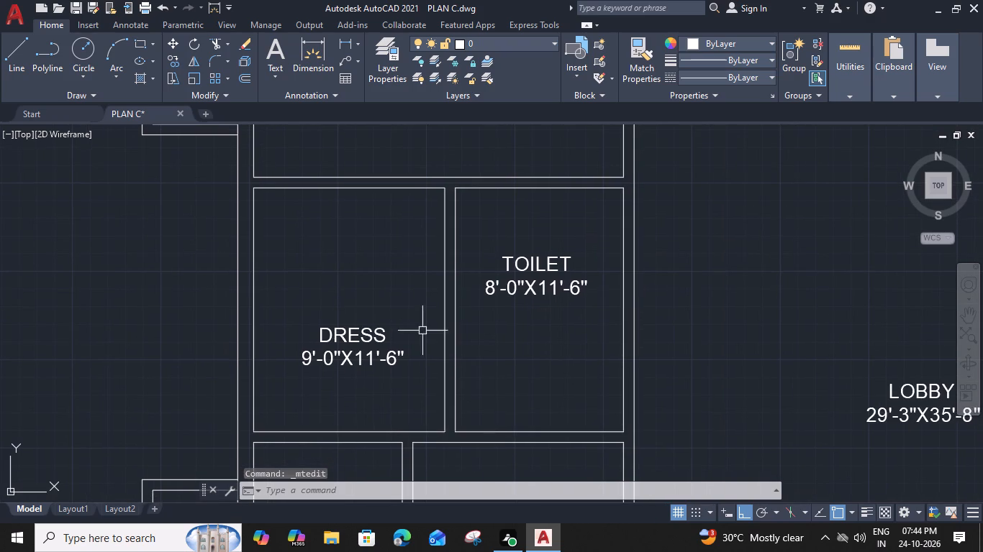
left_click(371, 336)
type("CO")
key("space")
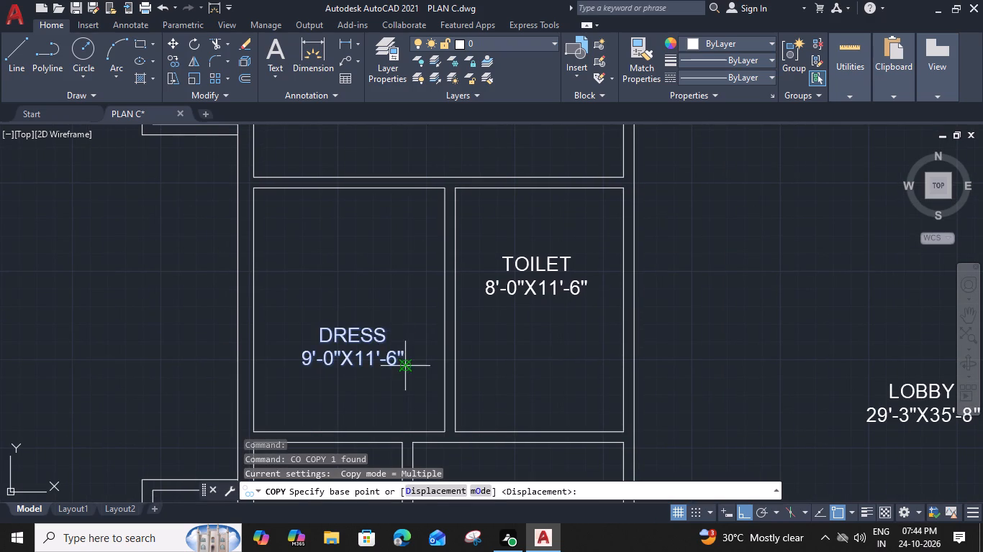
left_click_drag(403, 366, 402, 359)
left_click(404, 294)
scroll(405, 294, "down", 1)
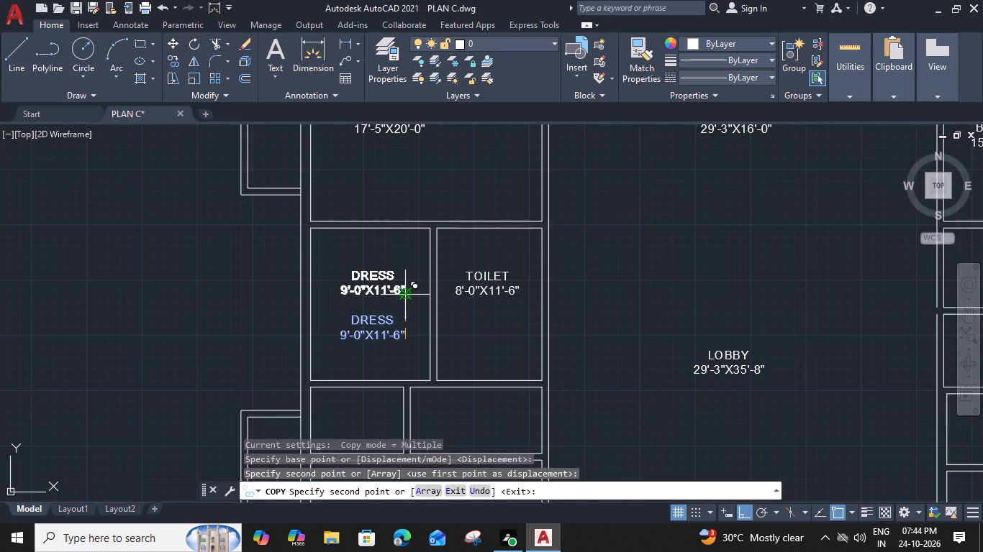
key("Escape")
left_click(382, 327)
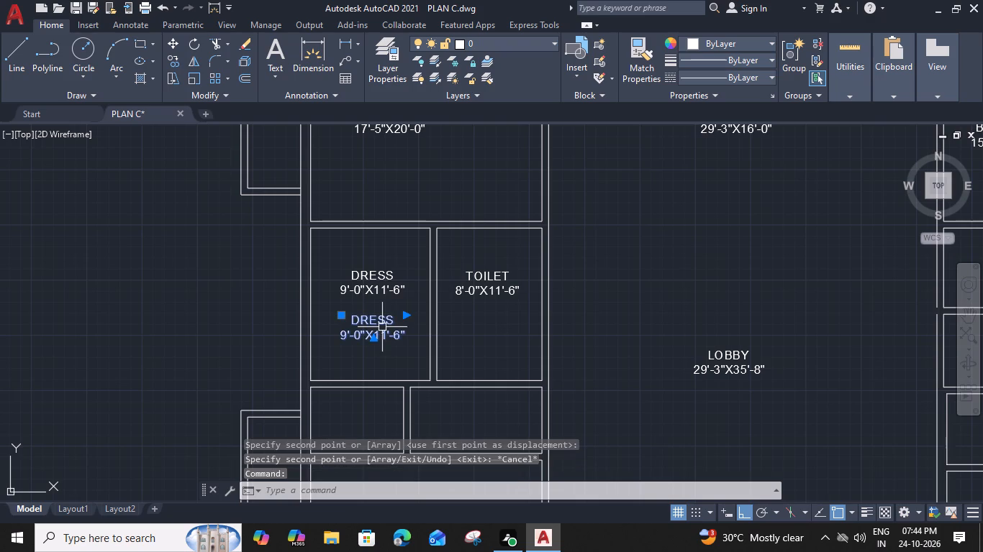
key("Delete")
Copy the DRESS 9'-0"X11'-6" label straight down into the small unlabelled room directly below it.
scroll(425, 291, "down", 2)
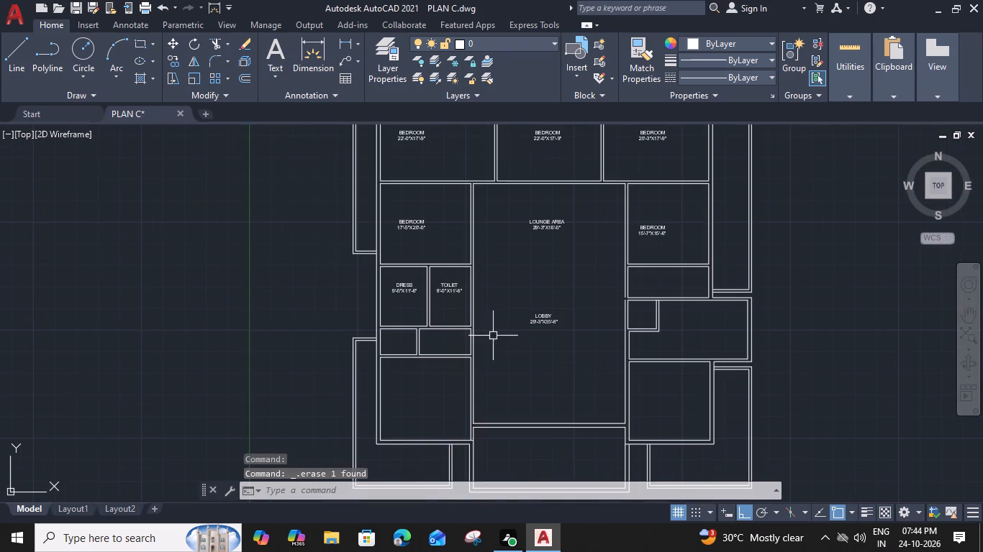
middle_click_drag(466, 318, 381, 305)
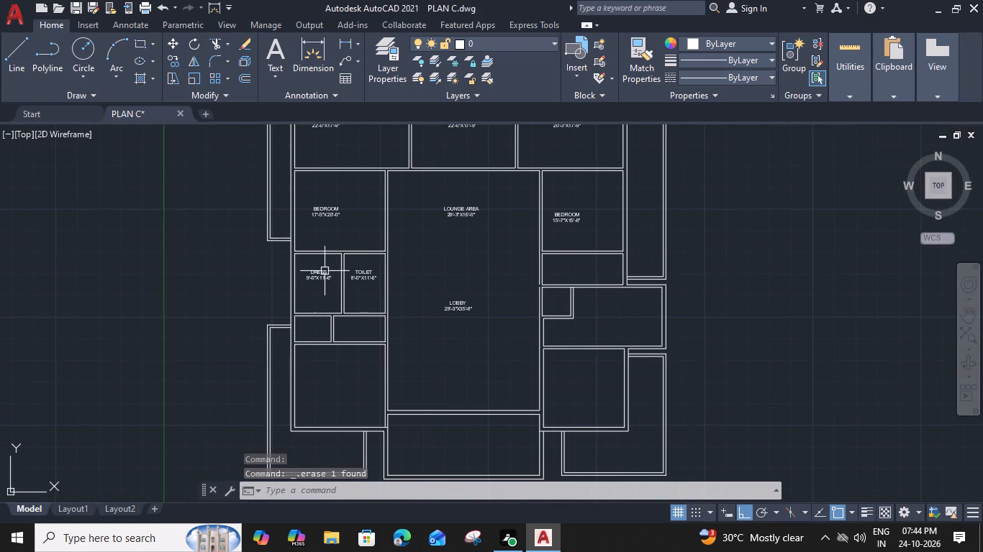
left_click(309, 278)
key("x")
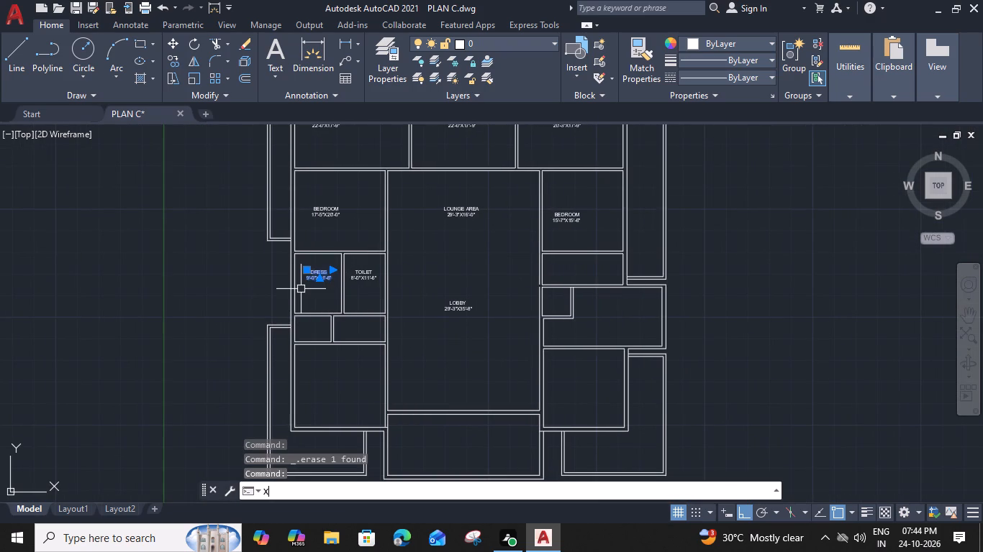
key("BackSpace")
type("CO")
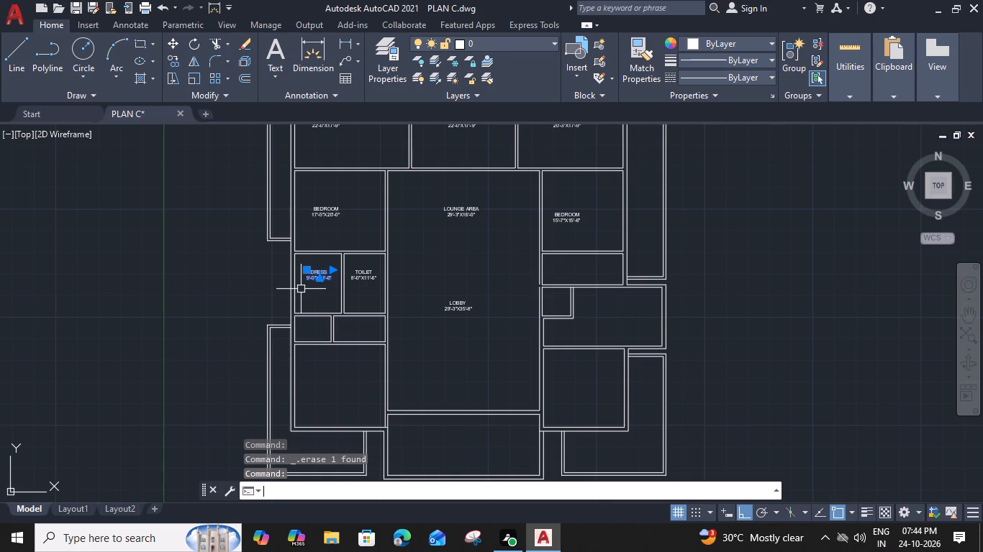
key("space")
left_click(304, 277)
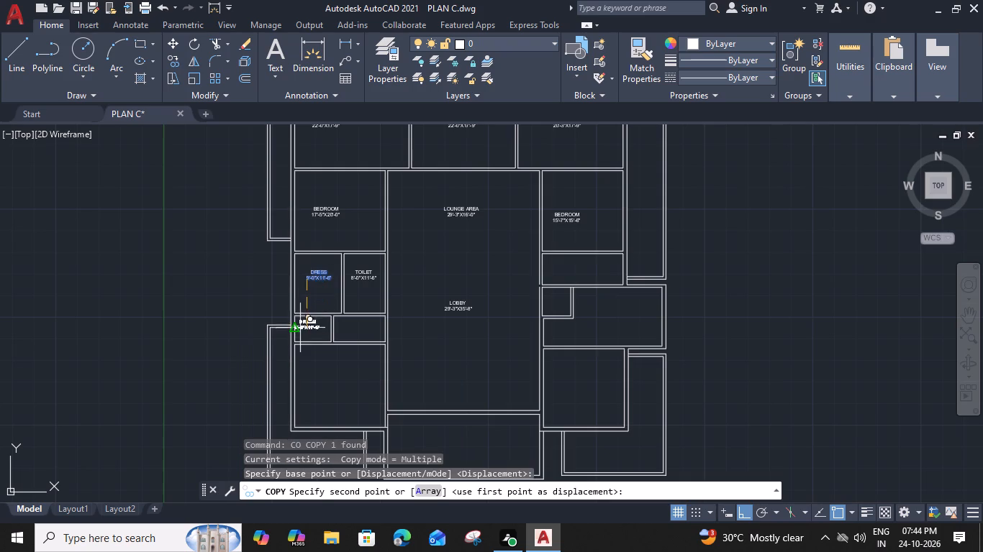
left_click(299, 329)
key("Escape")
Replace the name on the copied DRESS label in the small lower room with W. AREA.
scroll(304, 331, "up", 1)
middle_click_drag(312, 330, 304, 331)
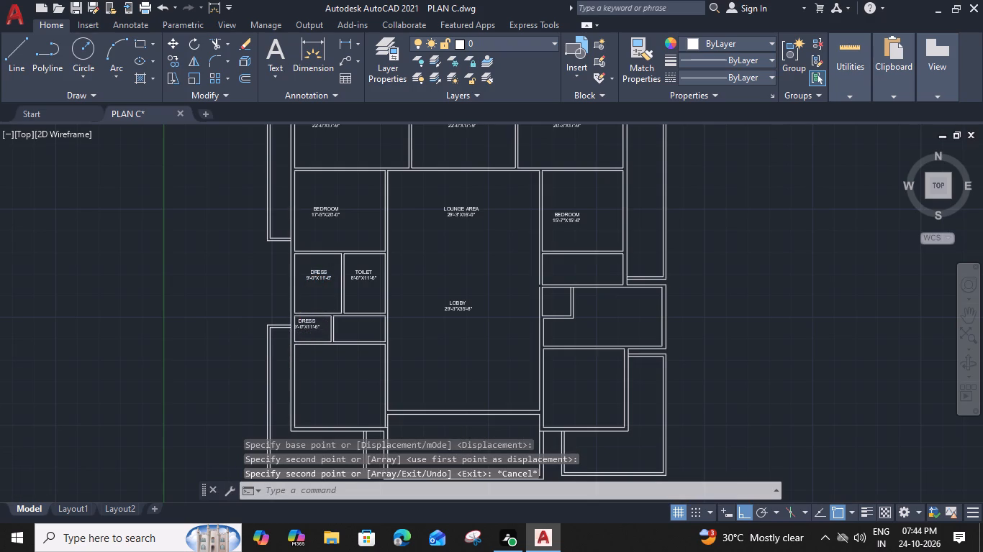
middle_click_drag(304, 331, 444, 309)
scroll(443, 305, "up", 2)
double_click(443, 305)
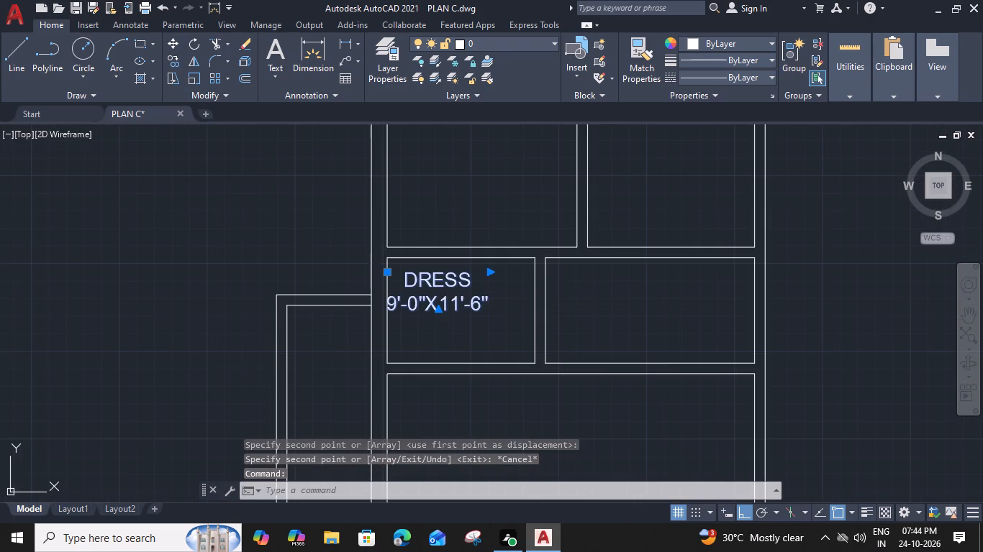
scroll(453, 267, "up", 2)
left_click_drag(484, 293, 301, 289)
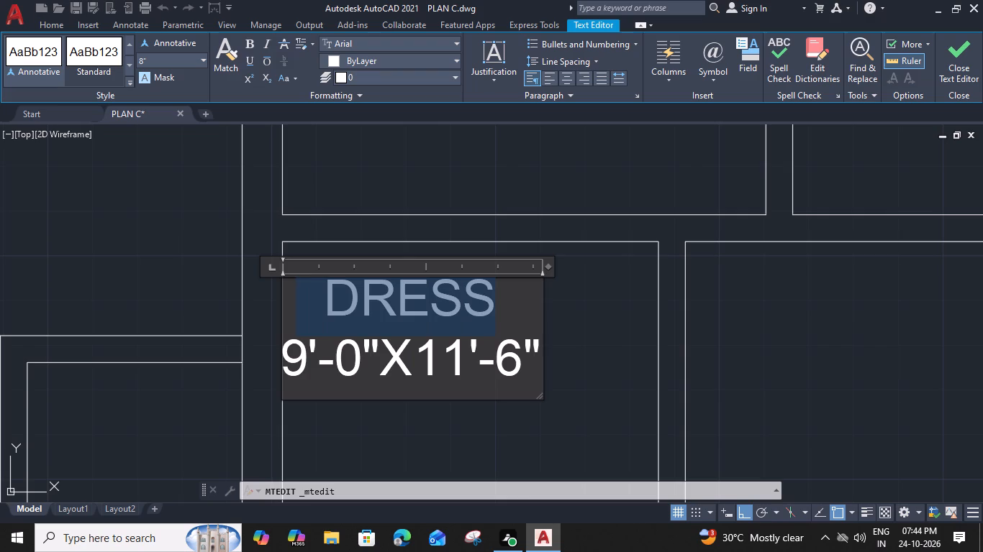
left_click_drag(301, 289, 280, 287)
type("W.")
key("space")
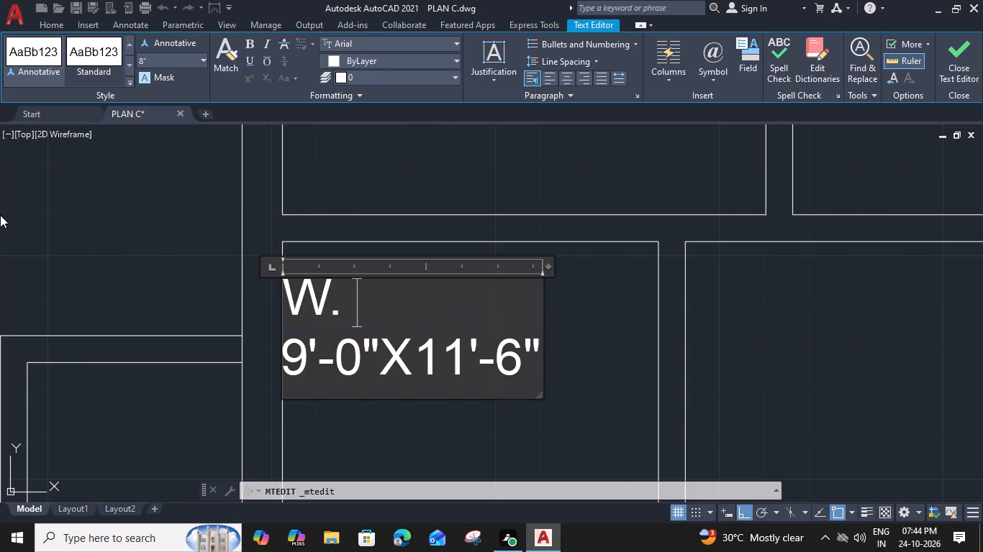
type("AREA")
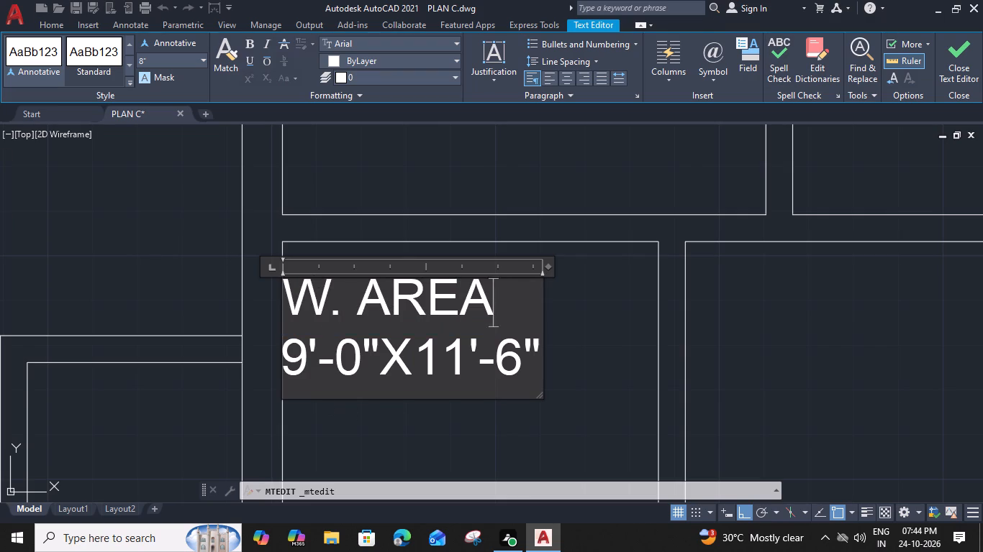
Set the W. AREA label's size line to 7'-5"X5'-0" and narrow its text frame to about 4'-4".
left_click_drag(307, 362, 284, 355)
key("7")
left_click_drag(354, 367, 347, 368)
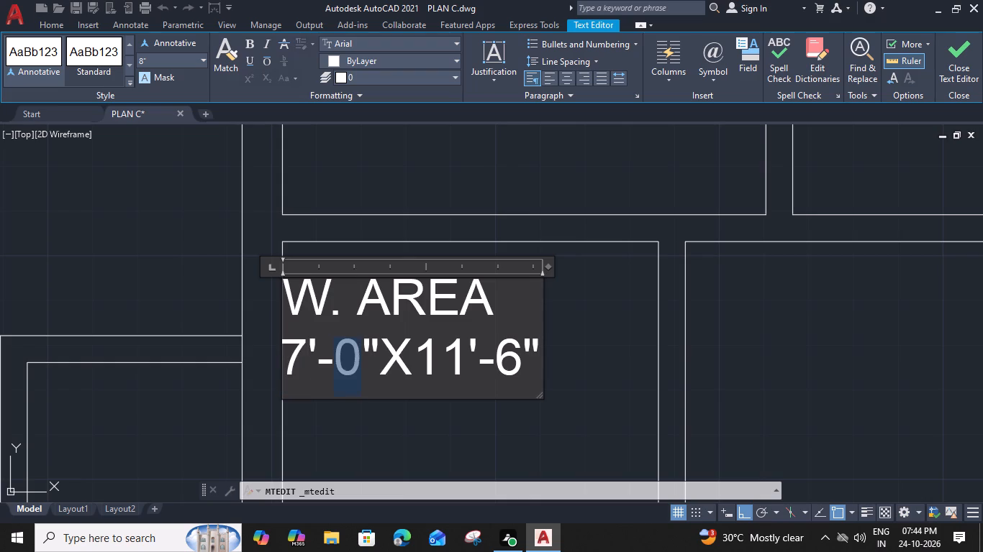
left_click_drag(347, 368, 345, 368)
key("5")
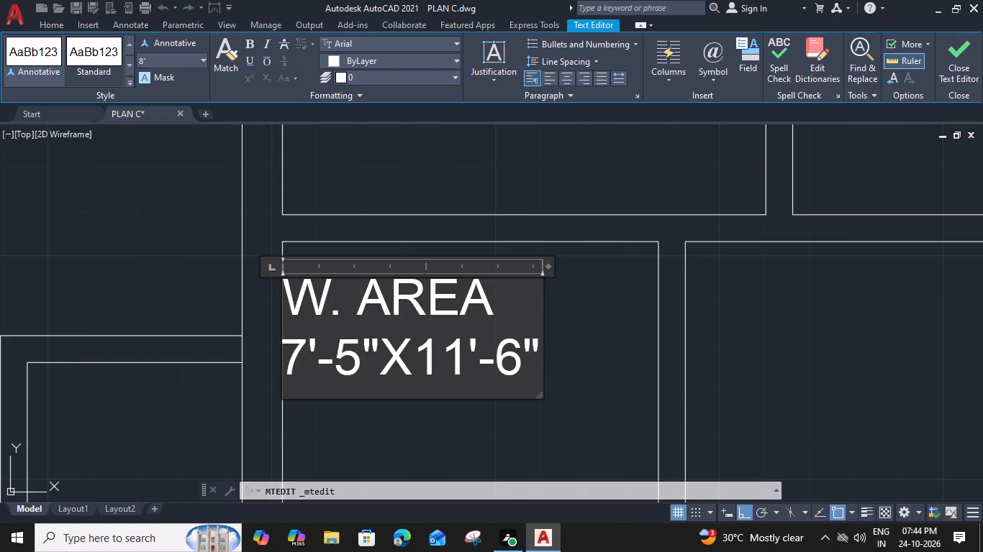
left_click_drag(462, 364, 425, 364)
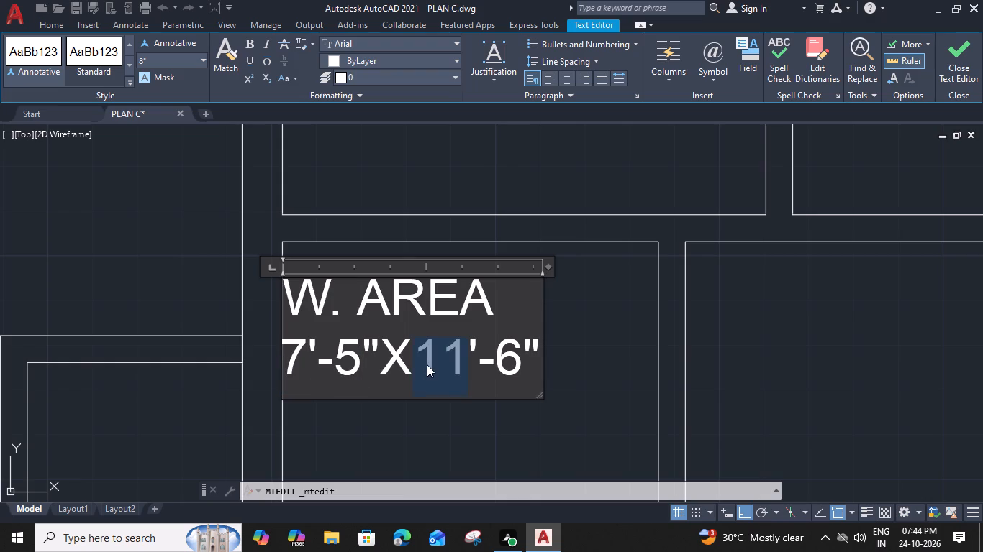
key("5")
left_click_drag(486, 364, 479, 364)
key("0")
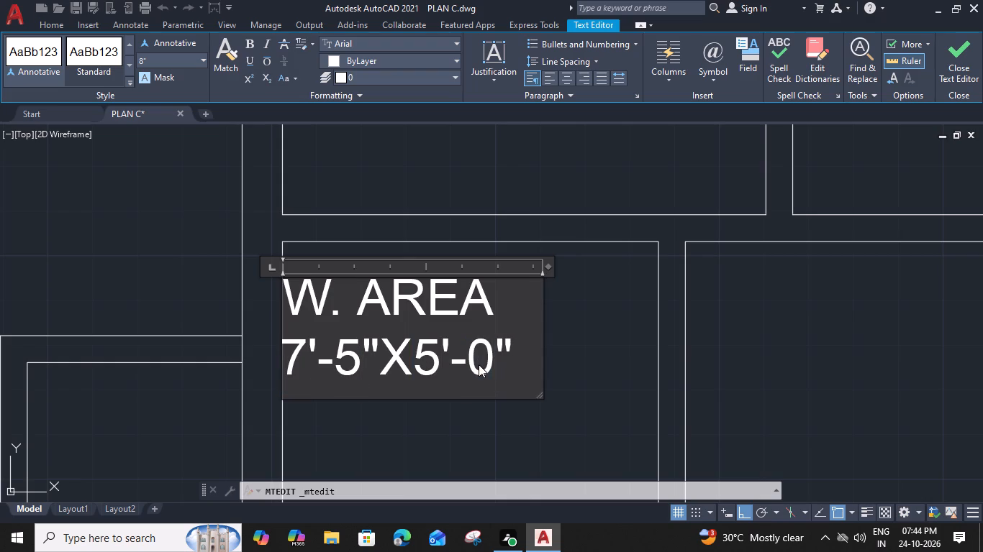
left_click_drag(551, 267, 523, 270)
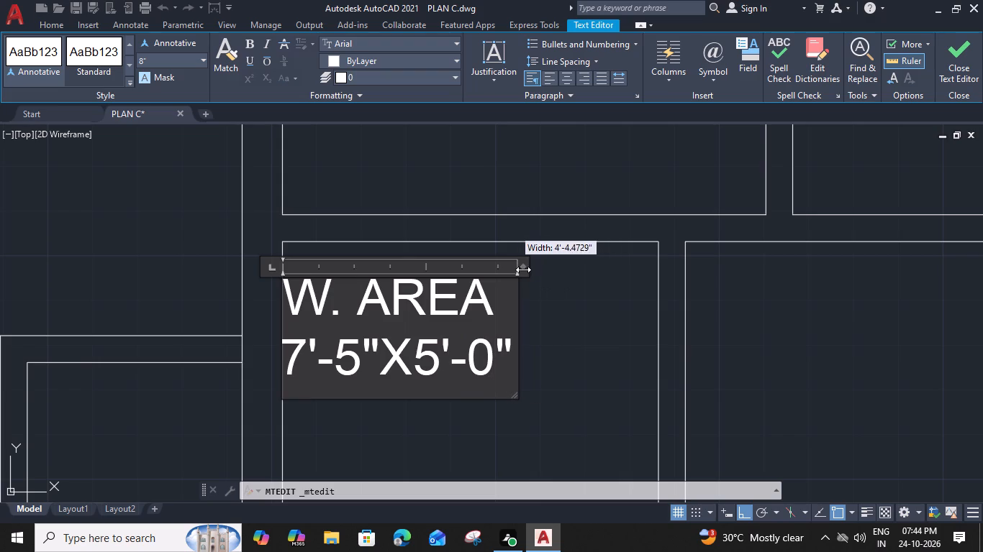
left_click_drag(523, 270, 520, 270)
left_click(549, 408)
Move the W. AREA label right and slightly down so it sits near the centre of its small room.
scroll(549, 405, "down", 2)
middle_click_drag(545, 403, 504, 326)
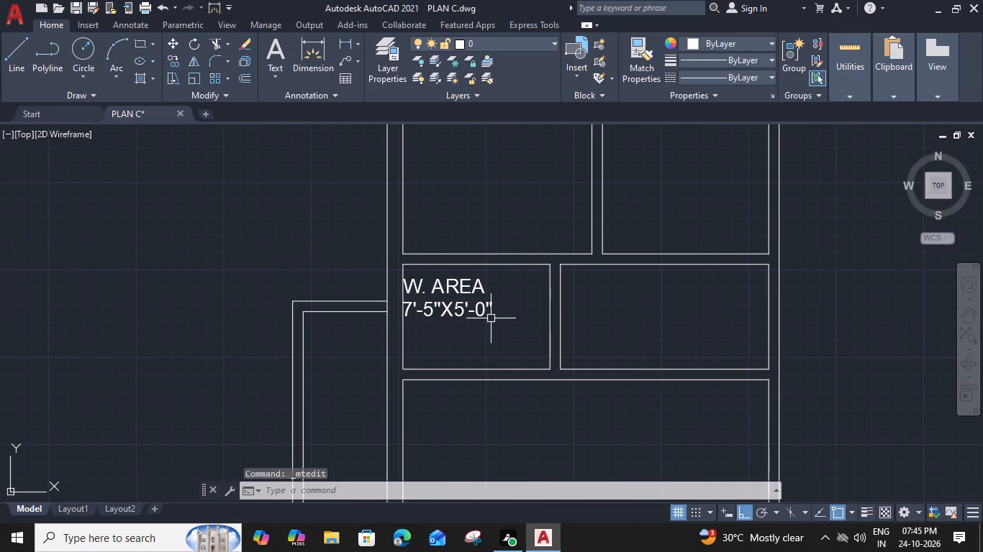
left_click(484, 313)
type("M")
key("space")
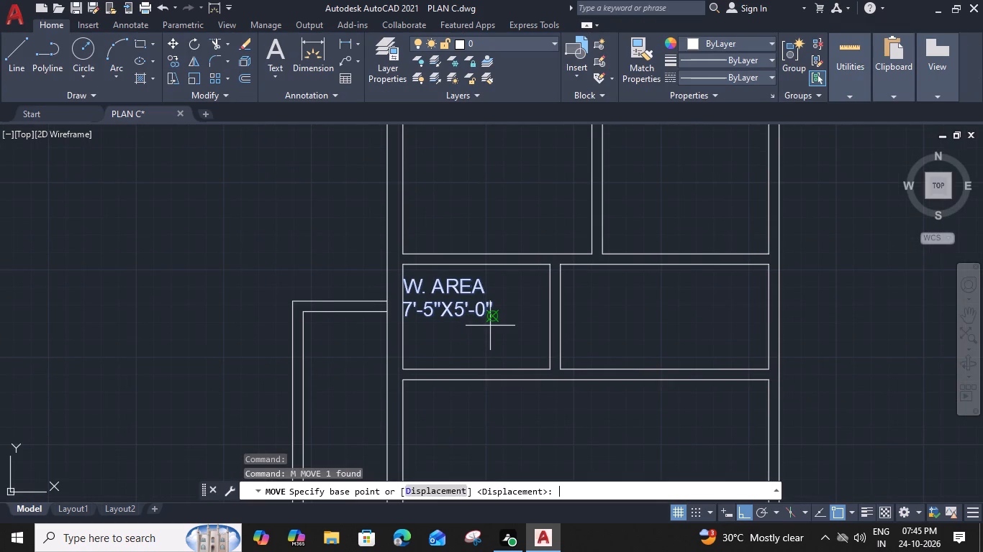
left_click(495, 317)
left_click(533, 319)
left_click(445, 309)
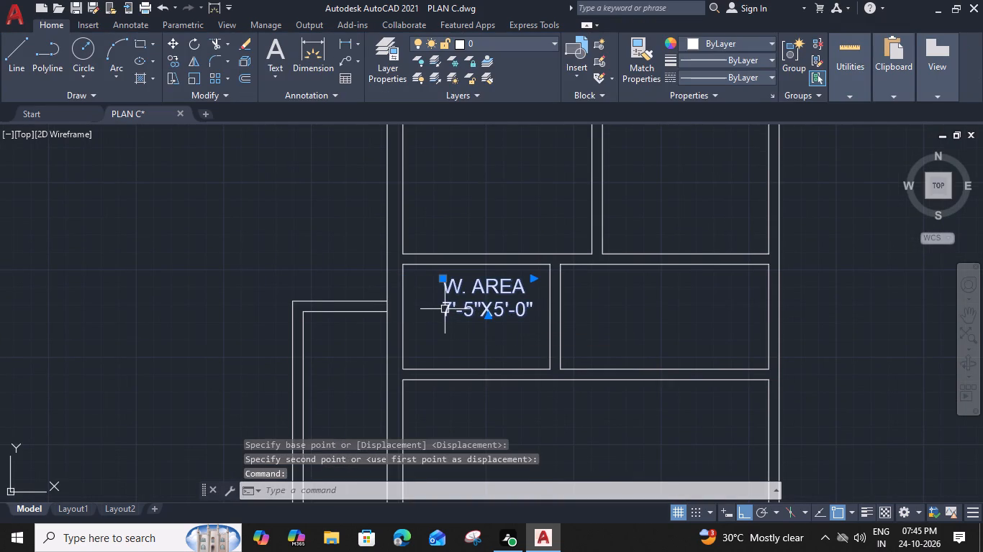
type("M")
key("space")
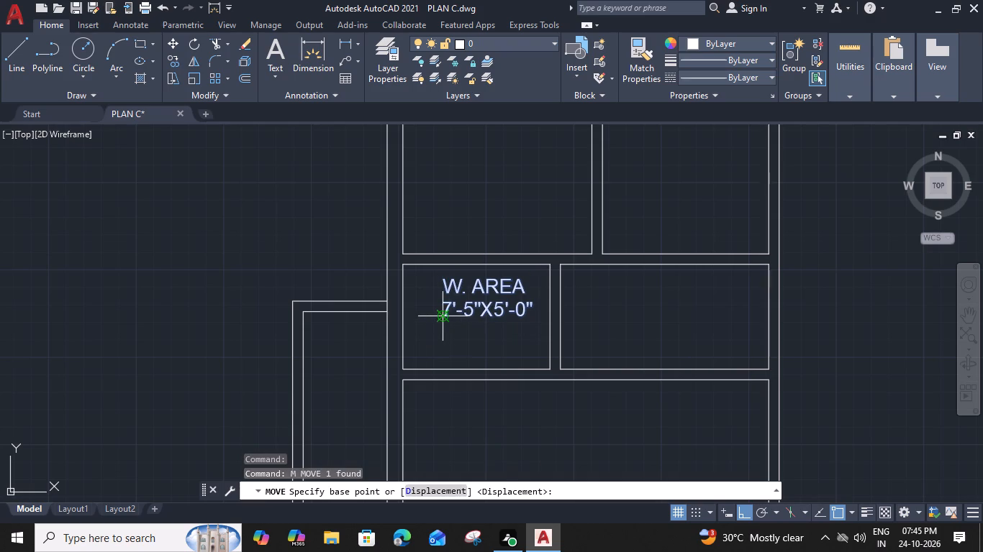
left_click(445, 316)
left_click(442, 339)
Copy the W. AREA label straight across into the unlabelled room immediately to its right.
middle_click_drag(475, 330, 367, 331)
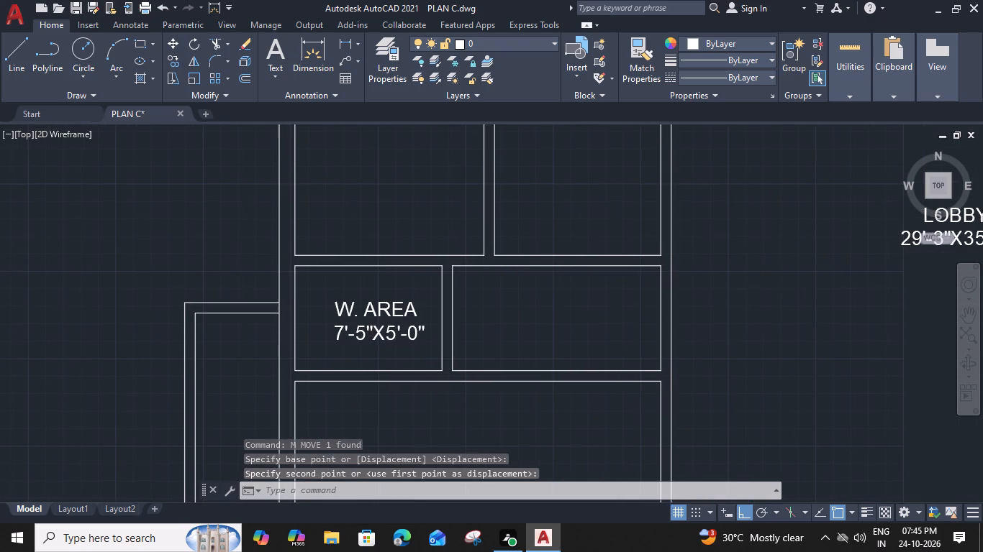
left_click(390, 323)
type("CO")
key("space")
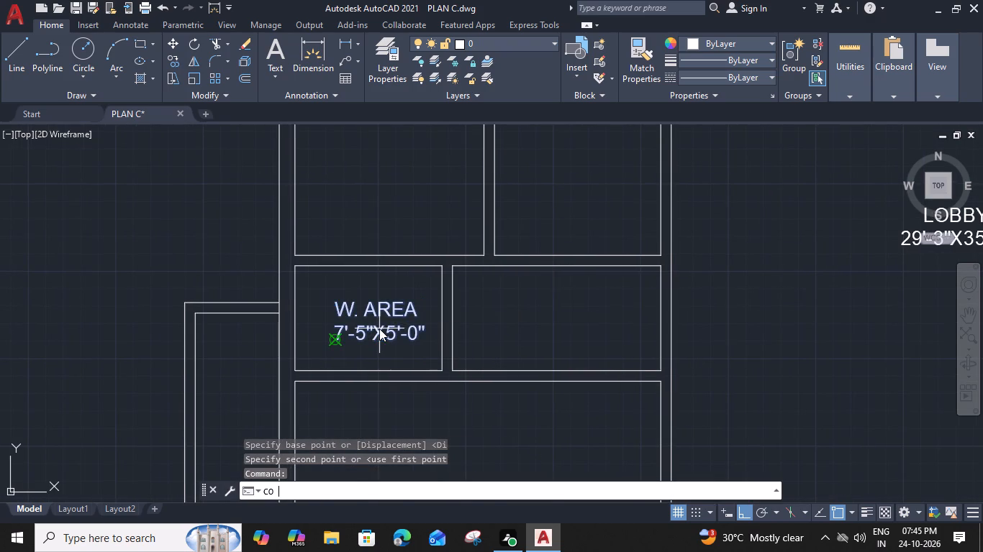
left_click(421, 341)
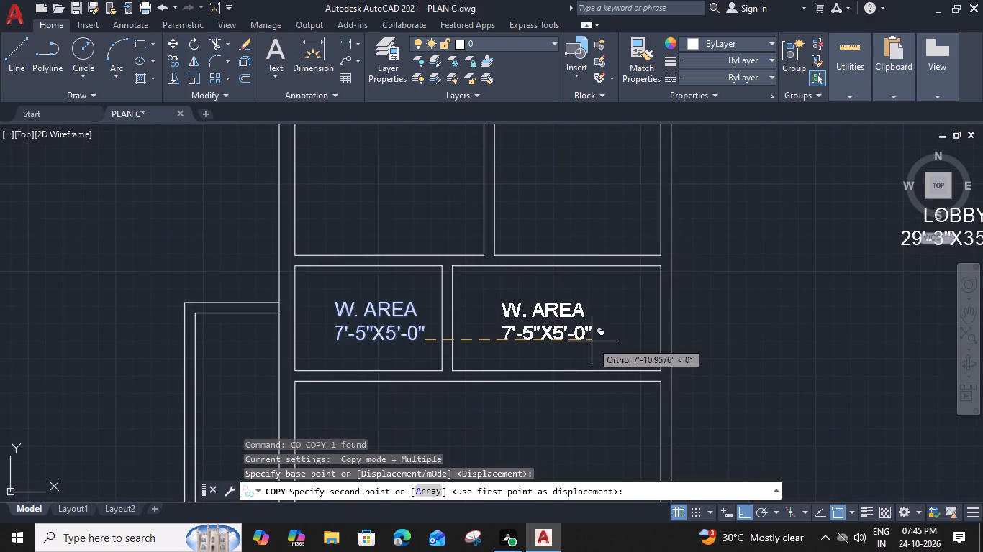
left_click(602, 341)
key("space")
Change the copied label's text to STORE with the size 10'-0"X5'-0".
double_click(563, 334)
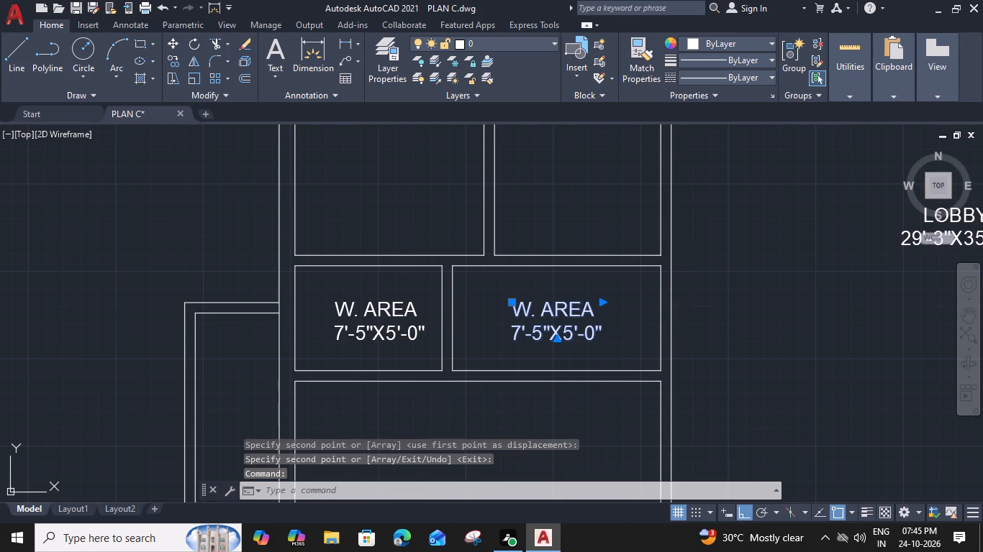
scroll(563, 309, "up", 1)
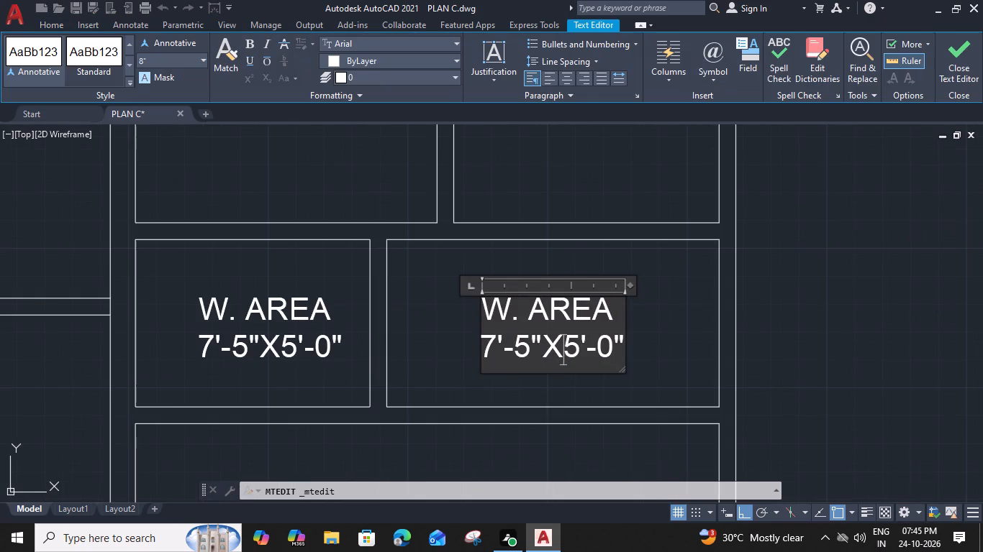
left_click_drag(617, 318, 461, 314)
type("STORE")
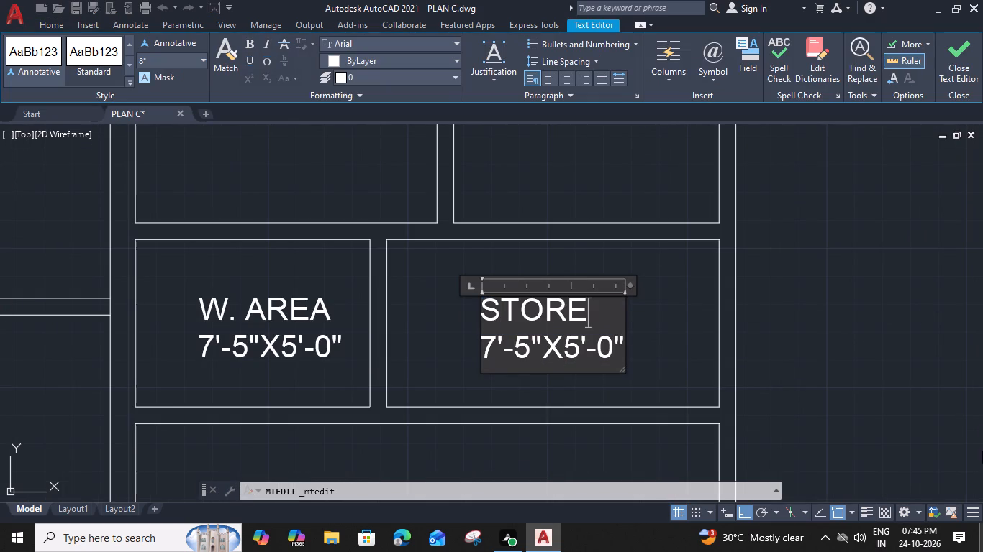
left_click_drag(491, 351, 481, 349)
key("1")
key("0")
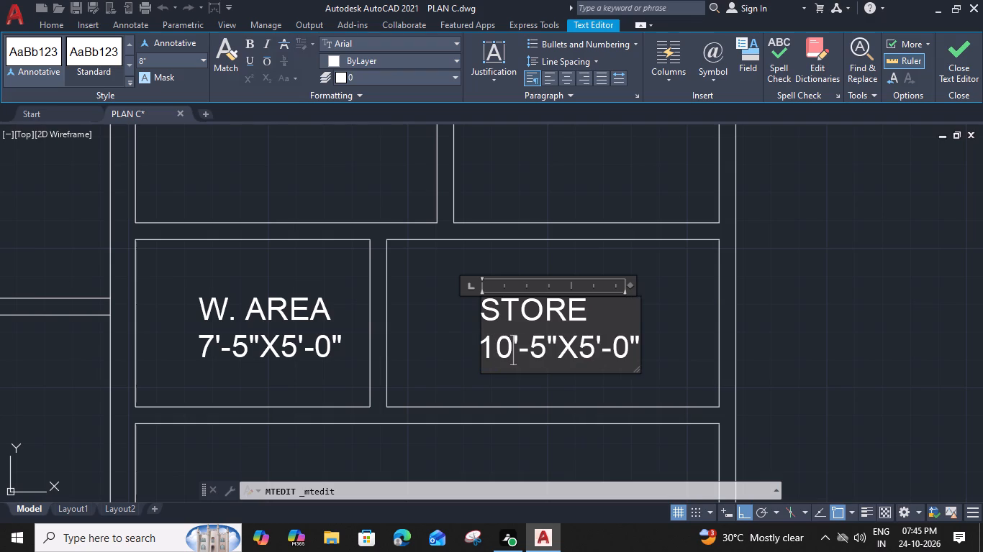
left_click_drag(546, 349, 535, 346)
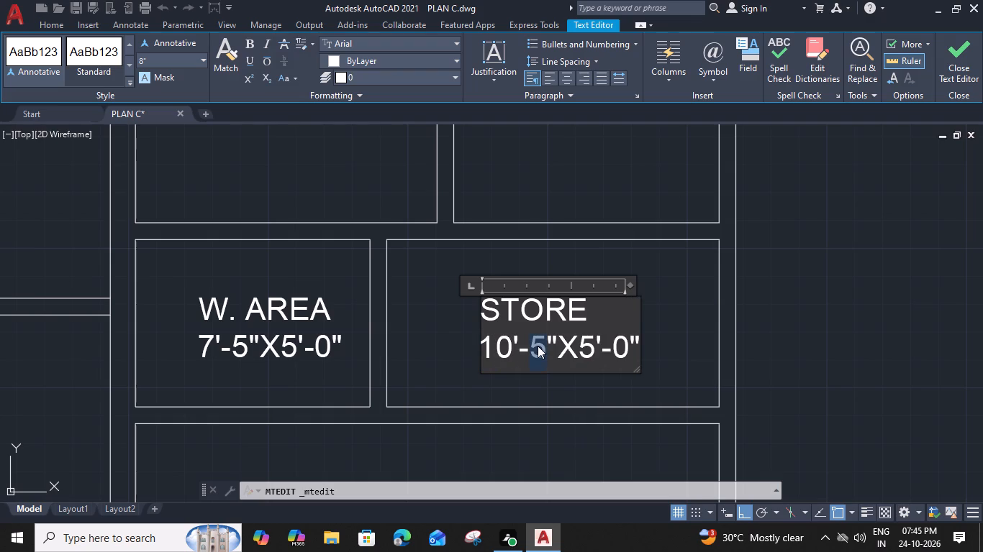
key("0")
Indent STORE with leading spaces to centre it over its size line, and widen the text frame to about 4'-9".
left_click(484, 314)
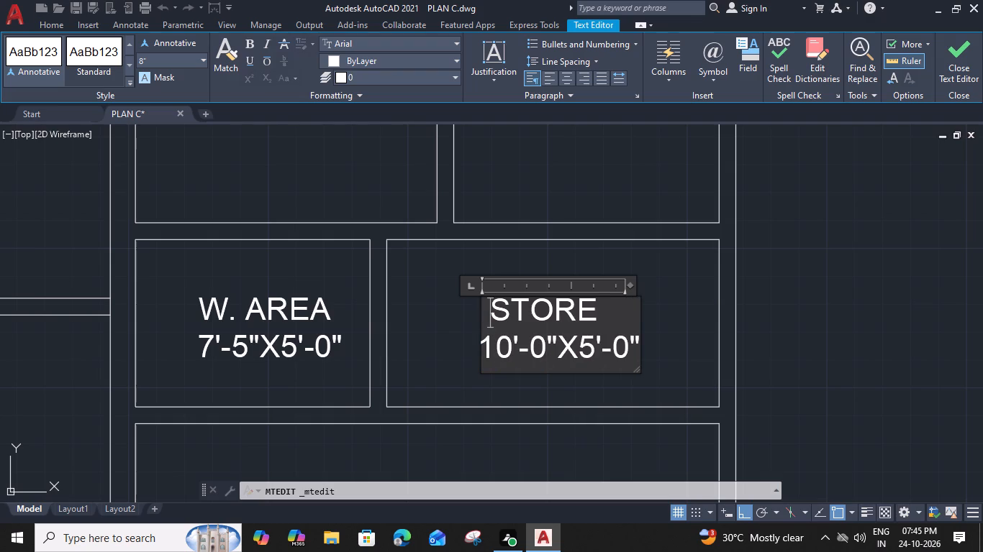
key("space")
key("space")
key("space")
left_click_drag(633, 285, 651, 288)
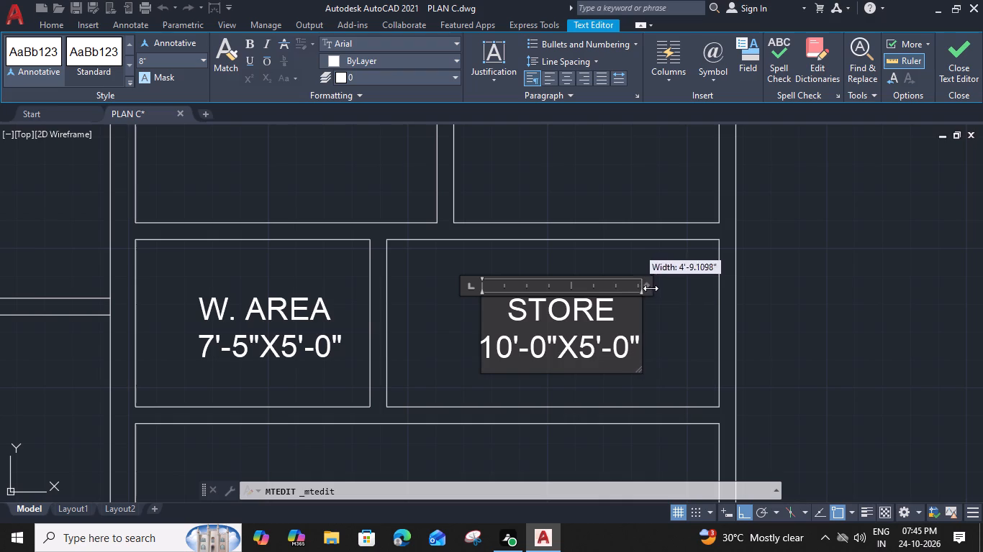
left_click_drag(651, 288, 652, 289)
left_click(660, 345)
Copy the W. AREA label straight down into the large unlabelled room below it.
scroll(660, 347, "down", 2)
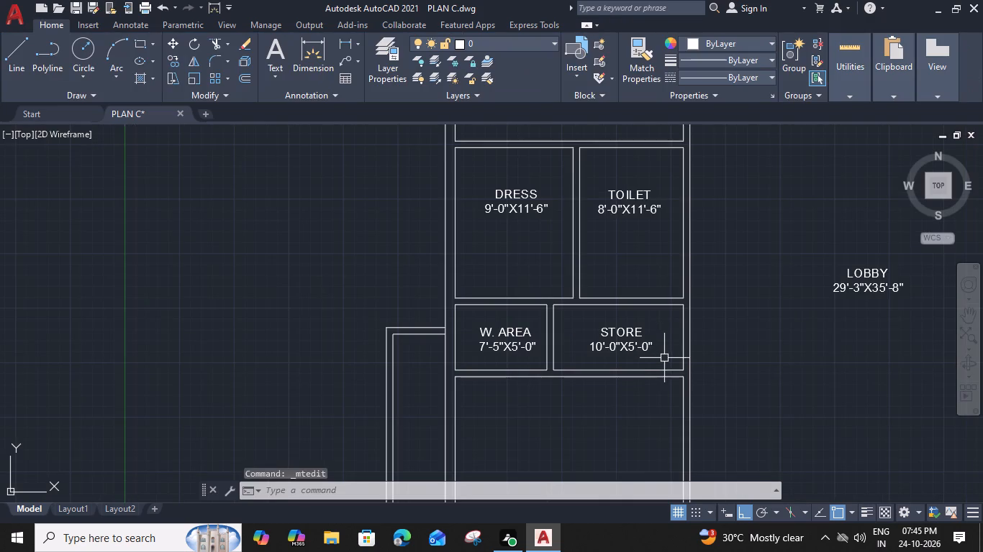
middle_click_drag(665, 359, 657, 248)
left_click(502, 230)
type("CO")
key("space")
left_click(478, 241)
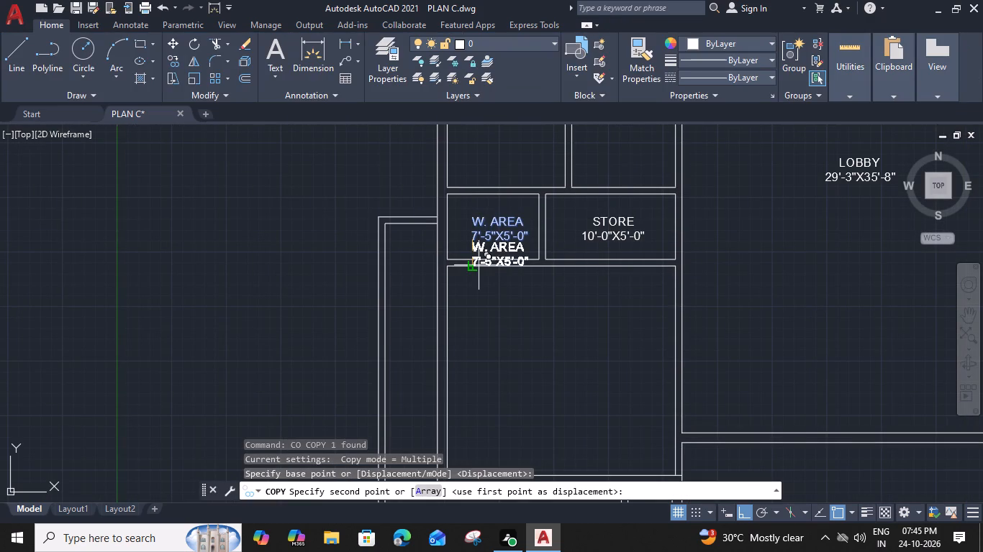
left_click(478, 364)
key("space")
Change the label copied into the large room below W. AREA to KITCHEN with the size 17'-5"X16'-0", widening its text frame.
double_click(506, 359)
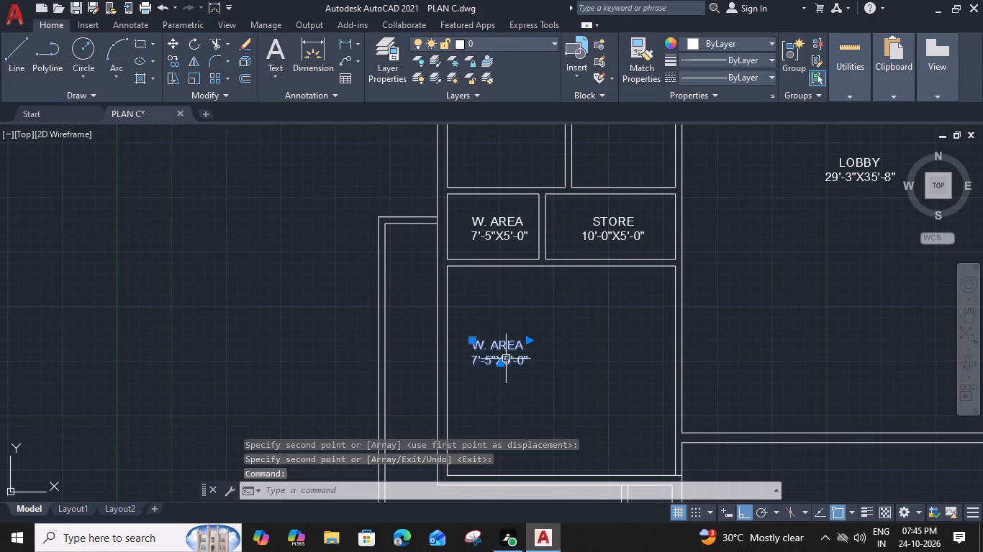
scroll(507, 364, "up", 1)
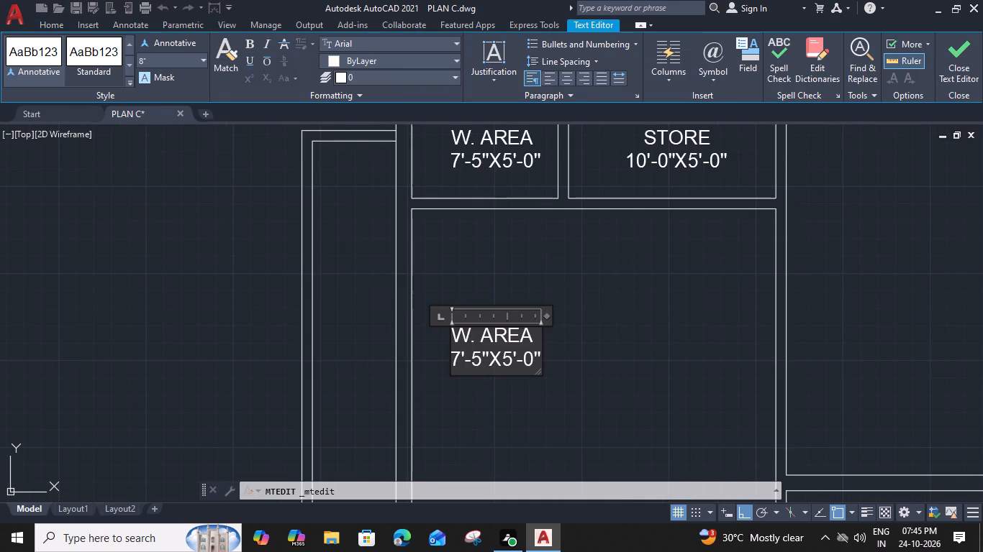
scroll(466, 354, "up", 1)
left_click_drag(585, 333, 571, 331)
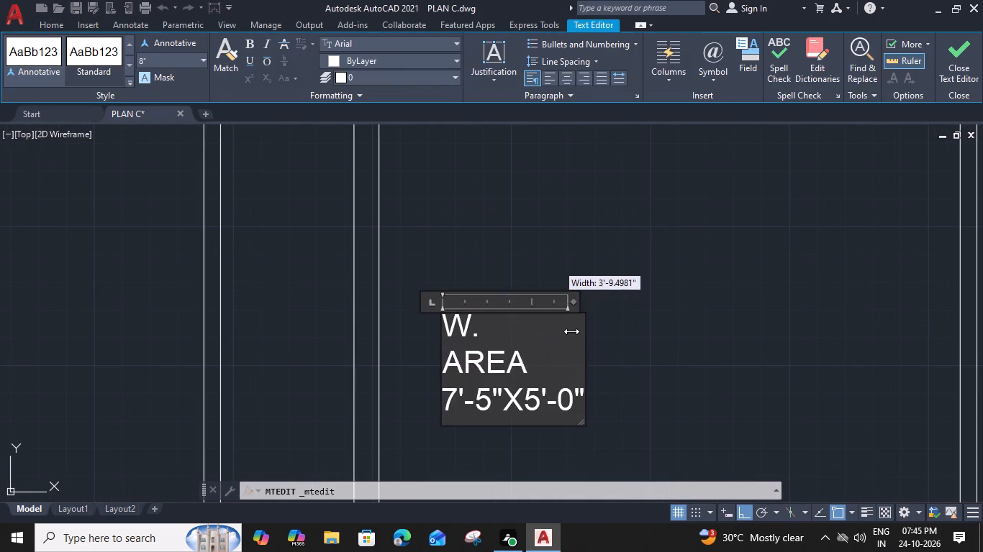
left_click_drag(571, 331, 617, 336)
left_click_drag(576, 327, 429, 326)
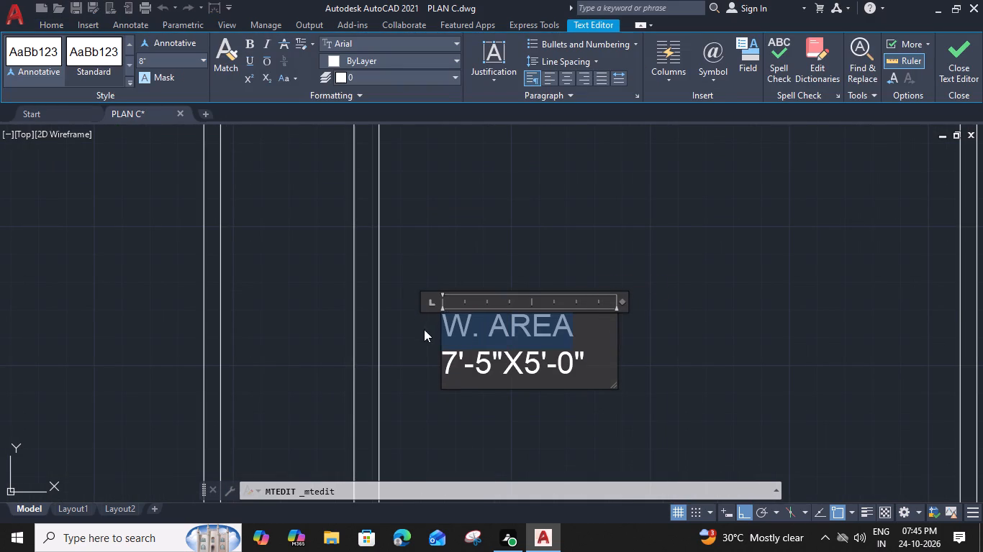
type("KITCHEN")
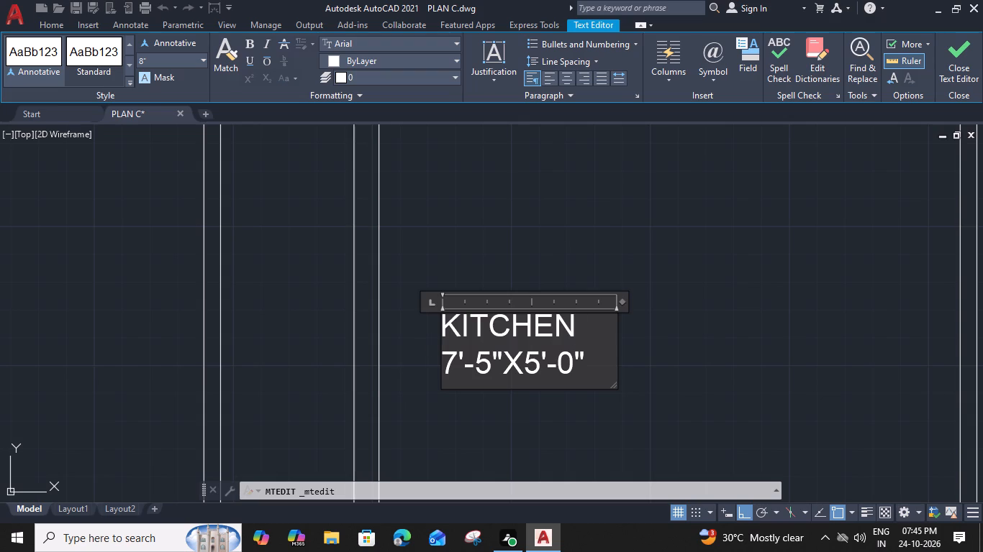
left_click(446, 358)
key("1")
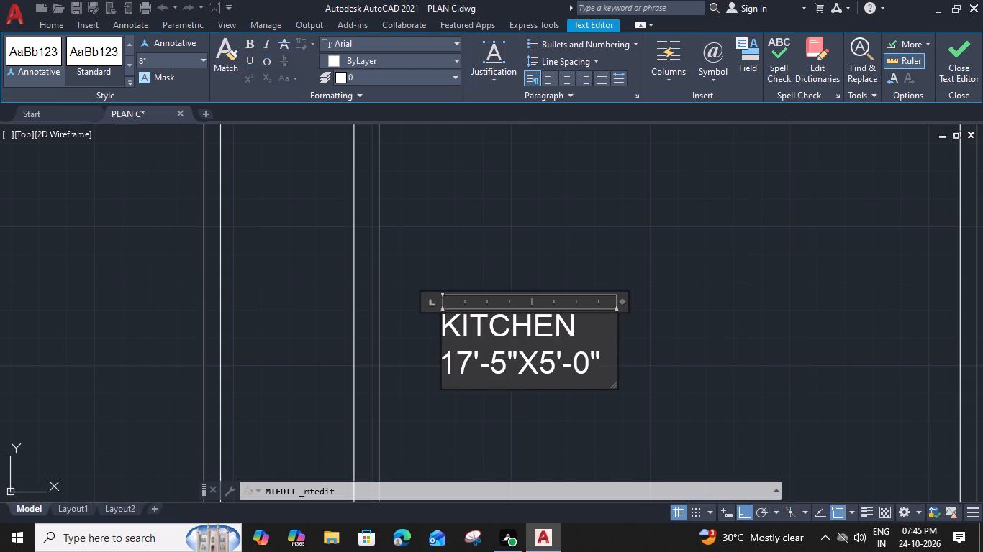
left_click_drag(555, 374, 545, 373)
type("16")
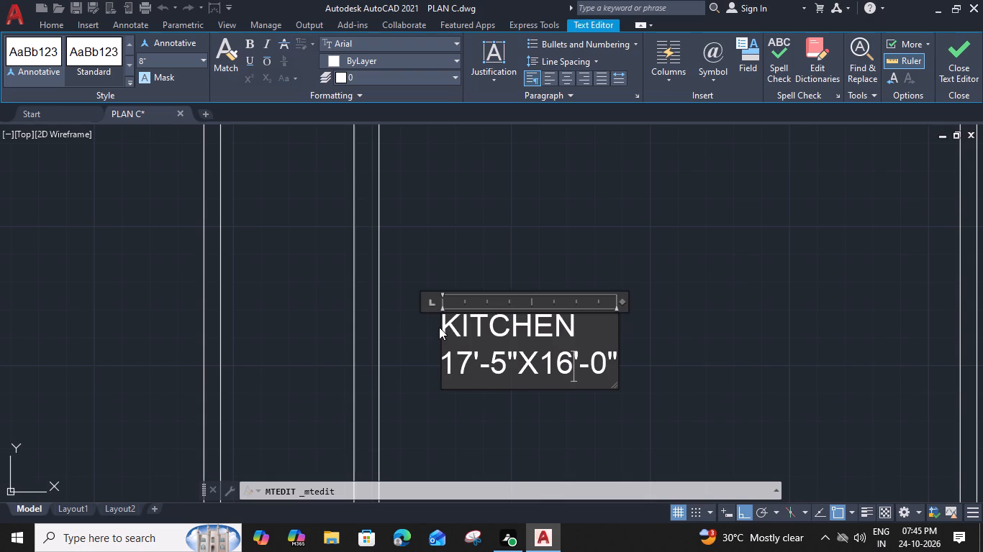
Indent KITCHEN with two leading spaces to centre it over its size line, and finish the text edit.
left_click(443, 328)
key("space")
key("space")
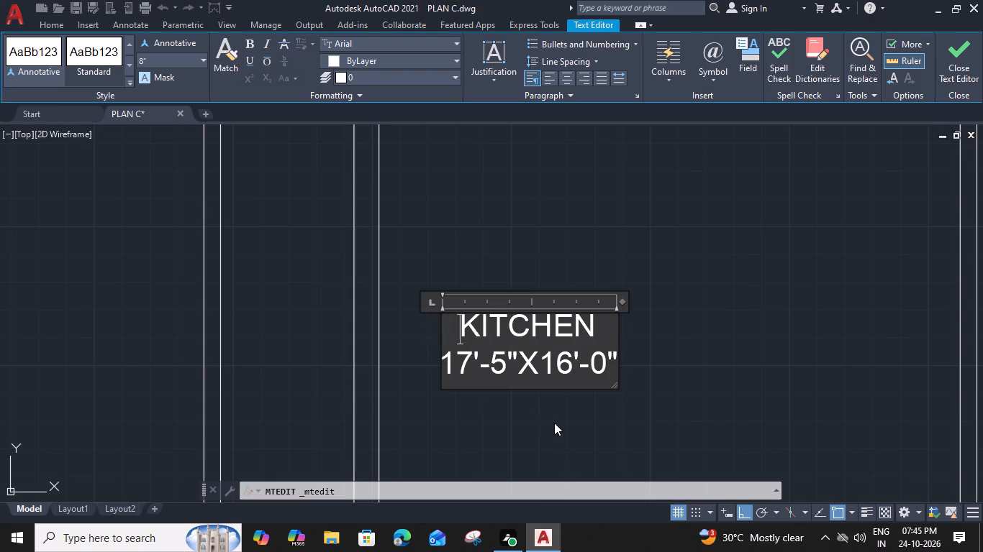
left_click(565, 407)
Move the KITCHEN label horizontally to the right to the middle of its room.
scroll(567, 405, "down", 2)
middle_click_drag(611, 400, 566, 327)
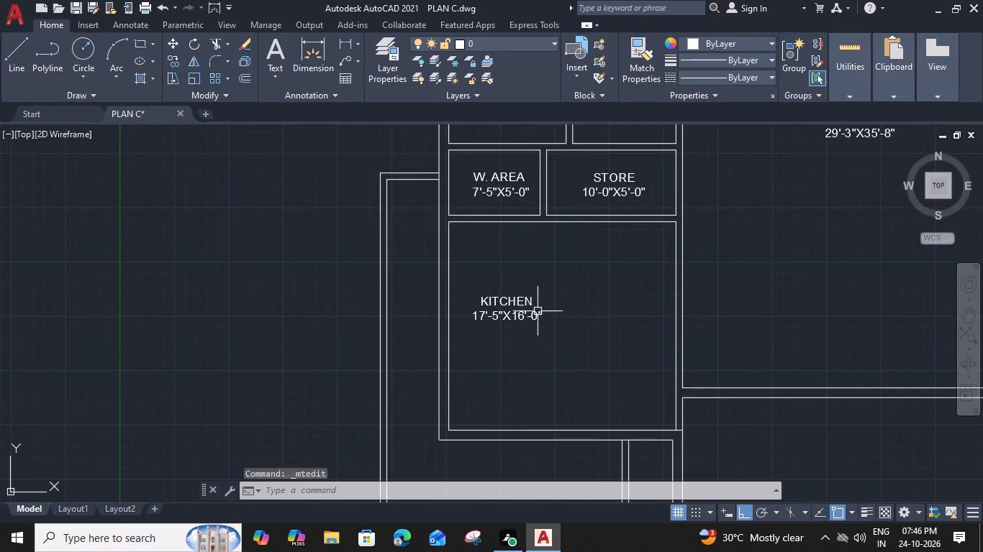
left_click(537, 311)
type("M")
key("space")
left_click(545, 324)
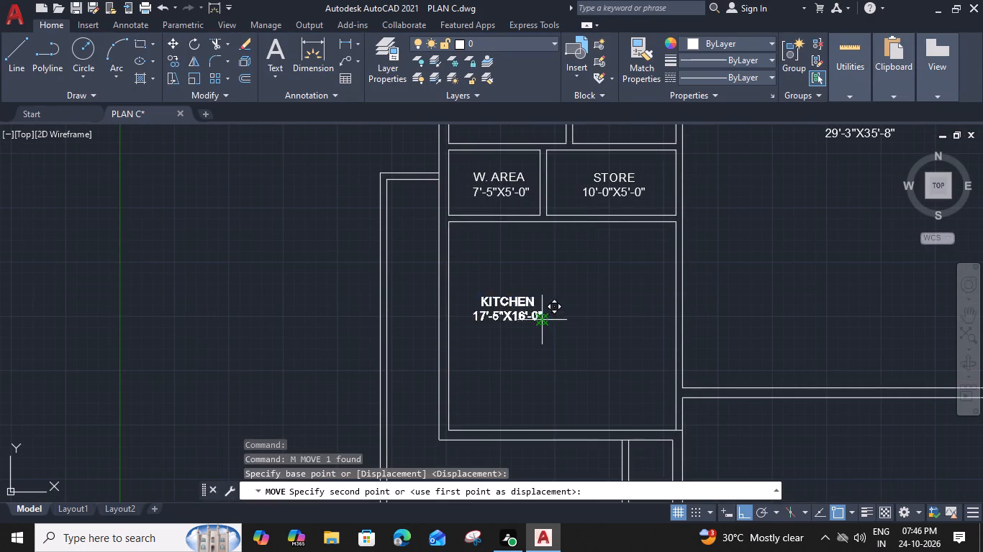
left_click(597, 330)
Copy the KITCHEN label straight down about 14'-7" into the unlabelled balcony below the kitchen.
left_click(571, 318)
key("c")
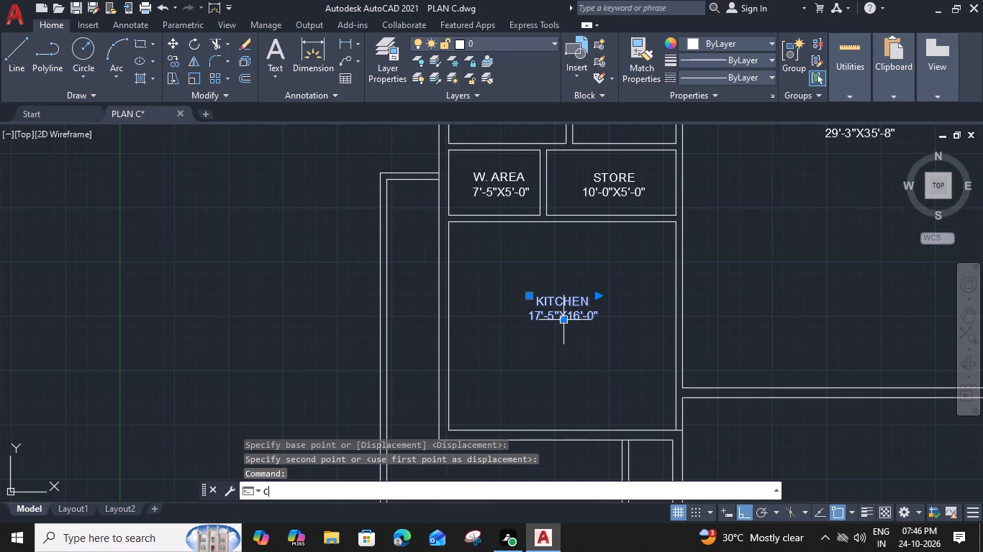
type("O")
key("space")
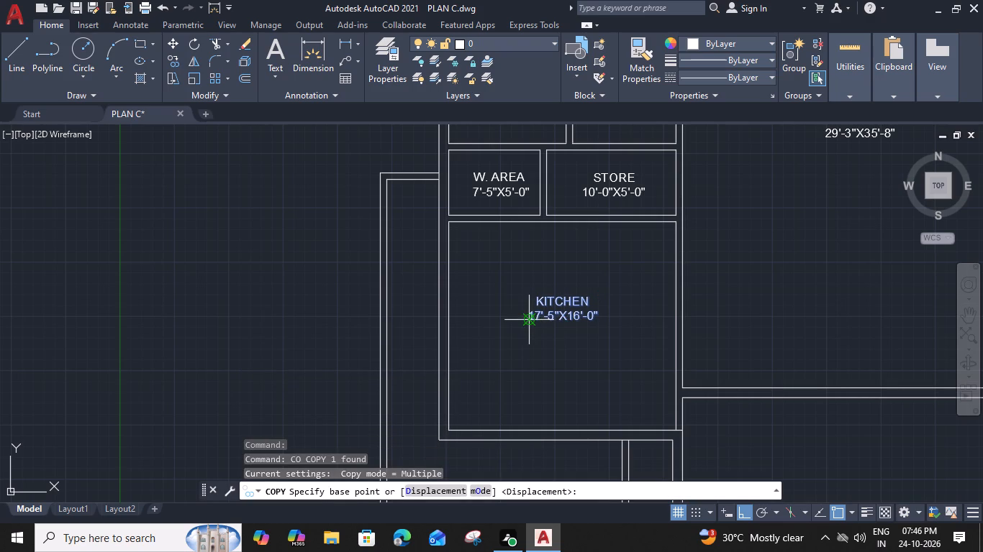
left_click(528, 318)
middle_click_drag(515, 400, 541, 240)
left_click(532, 349)
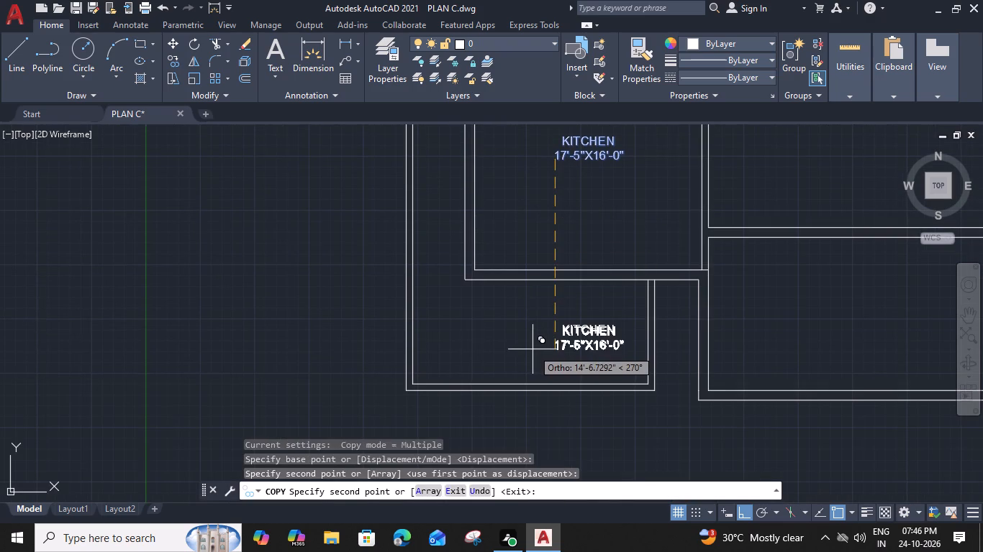
key("Escape")
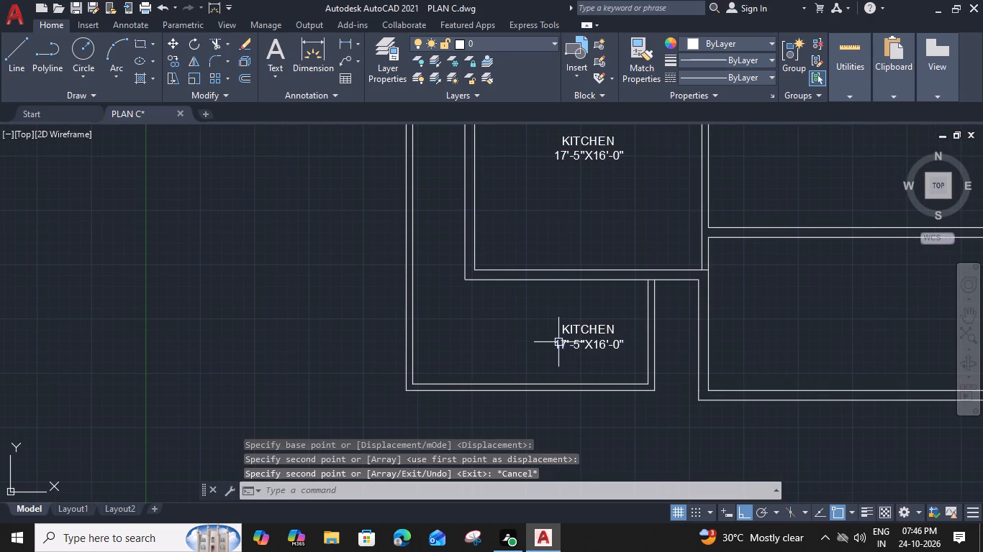
Move the copied label horizontally to the left within the balcony below the kitchen.
left_click(558, 342)
type("M")
key("space")
left_click(556, 349)
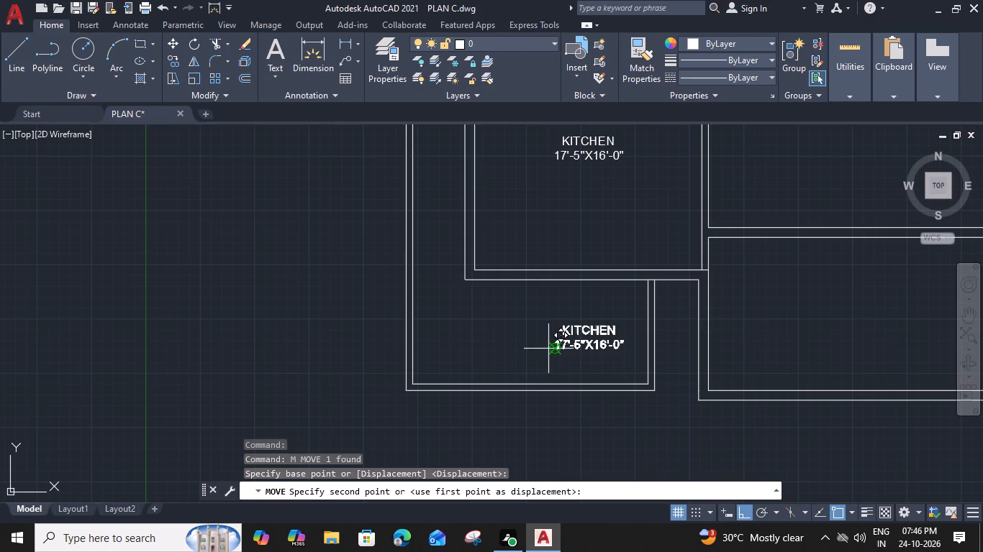
left_click(468, 344)
Replace the copied label's whole text with 8'-0" WIDE BALCONY.
double_click(496, 344)
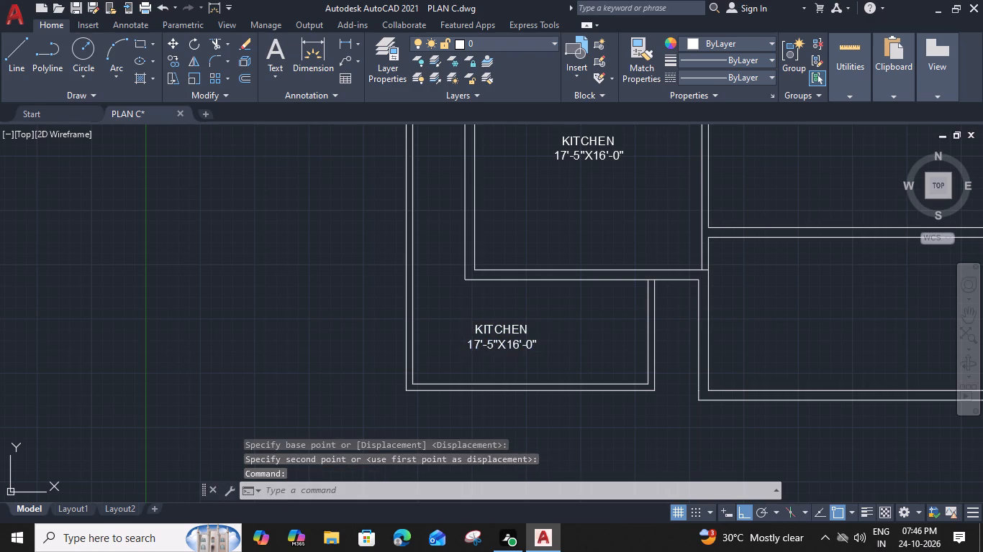
scroll(486, 339, "up", 2)
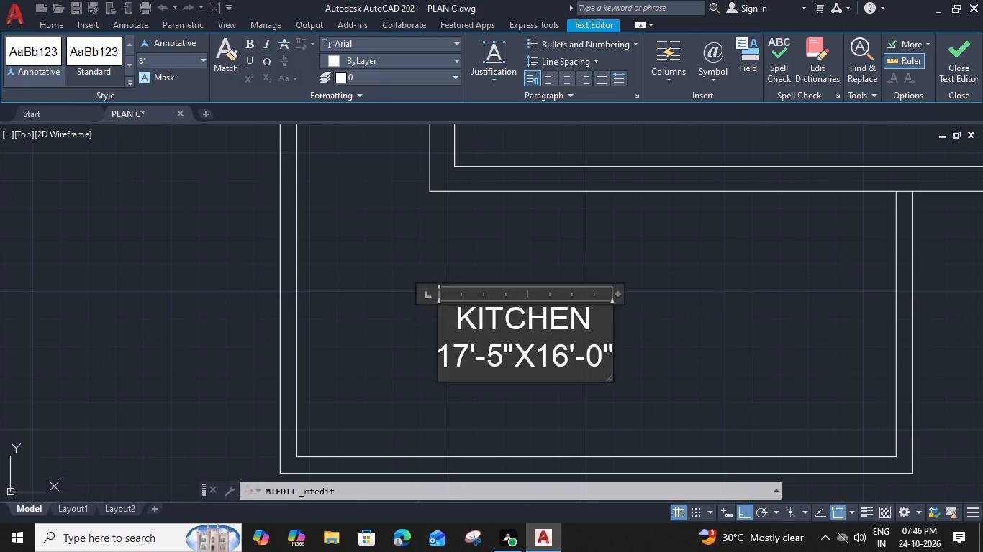
left_click_drag(612, 362, 645, 360)
left_click_drag(619, 354, 527, 353)
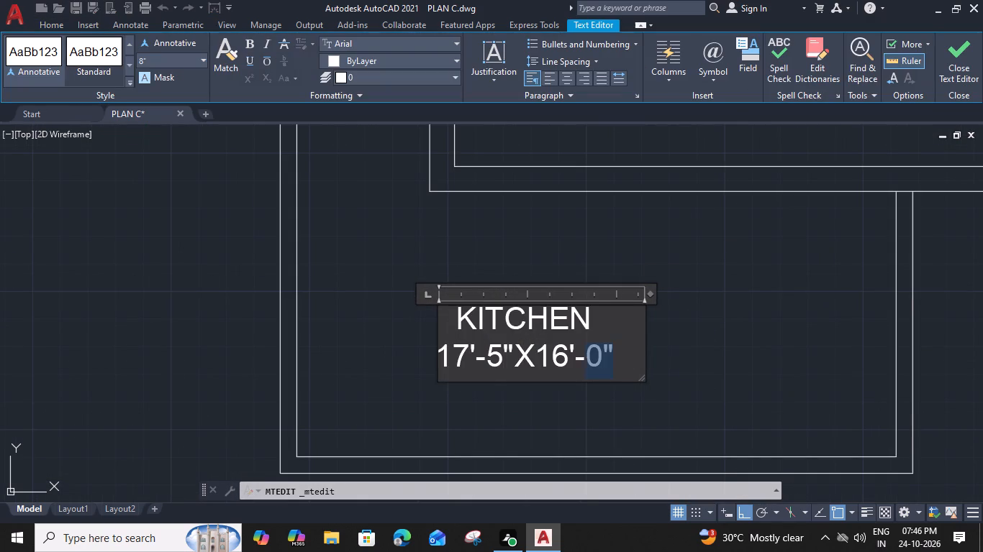
left_click_drag(527, 353, 425, 308)
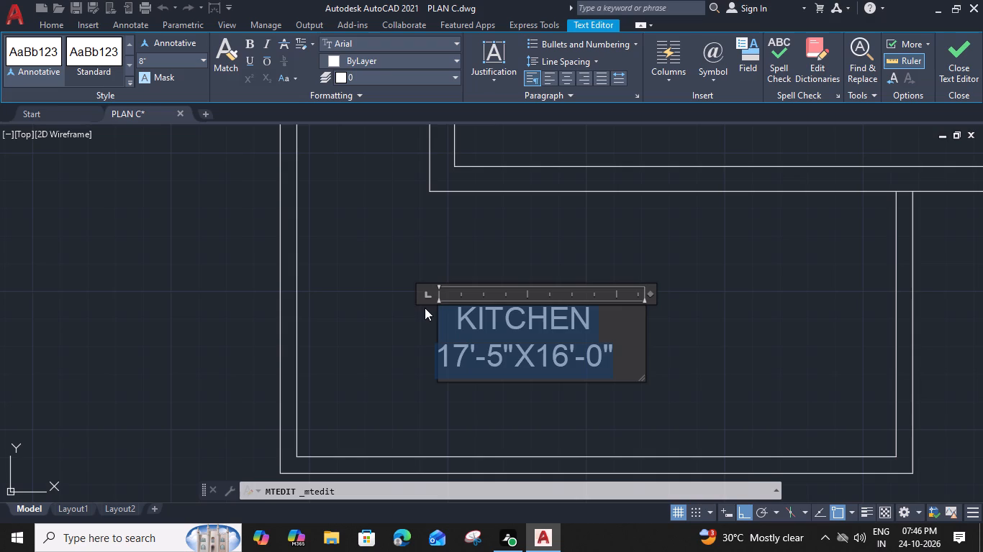
type("8'")
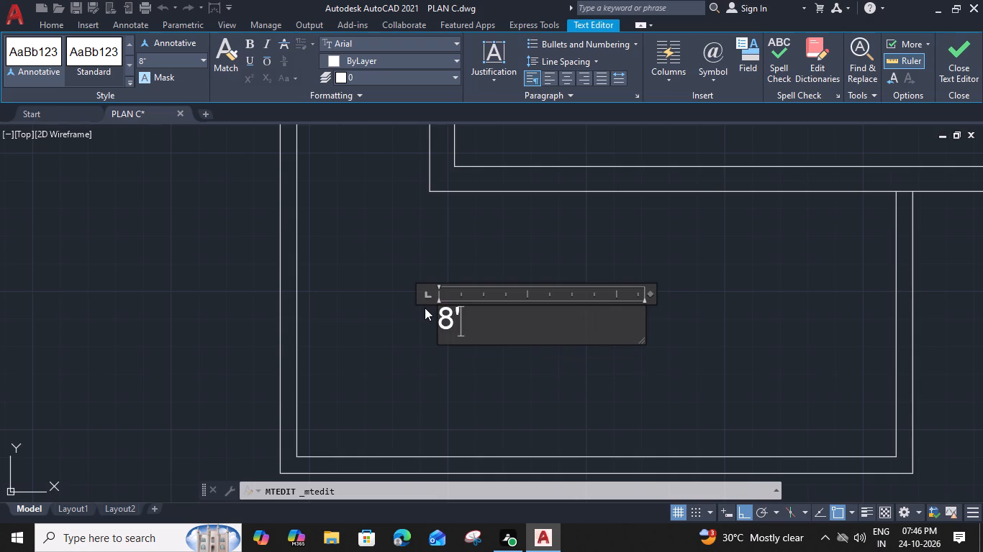
type("-0")
key("shift+quotedbl")
key("Return")
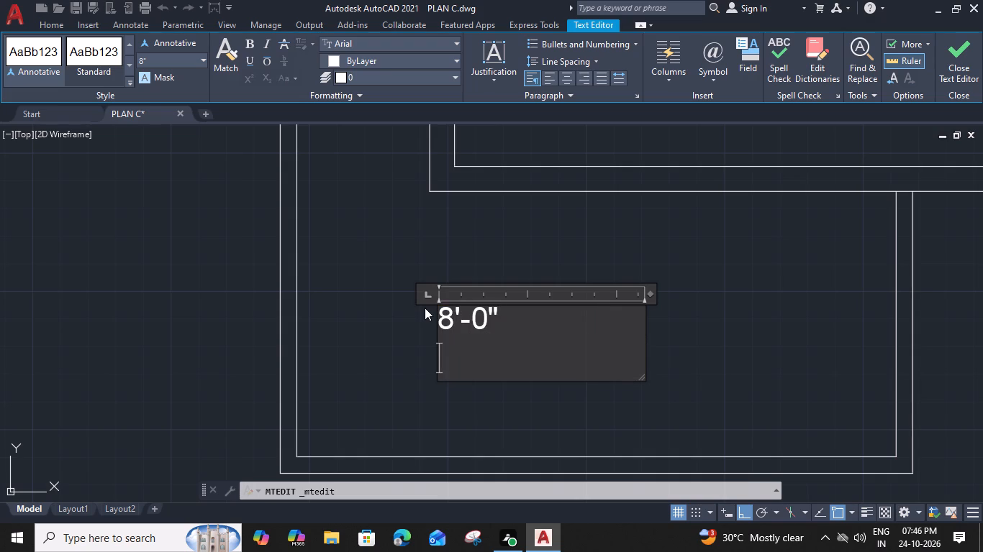
key("BackSpace")
key("space")
type("WIDEB")
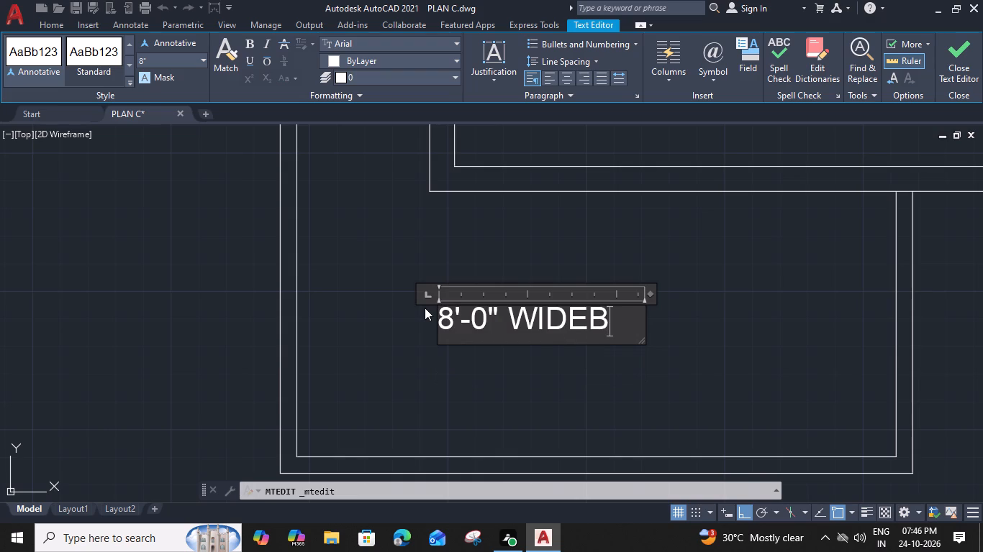
key("BackSpace")
key("space")
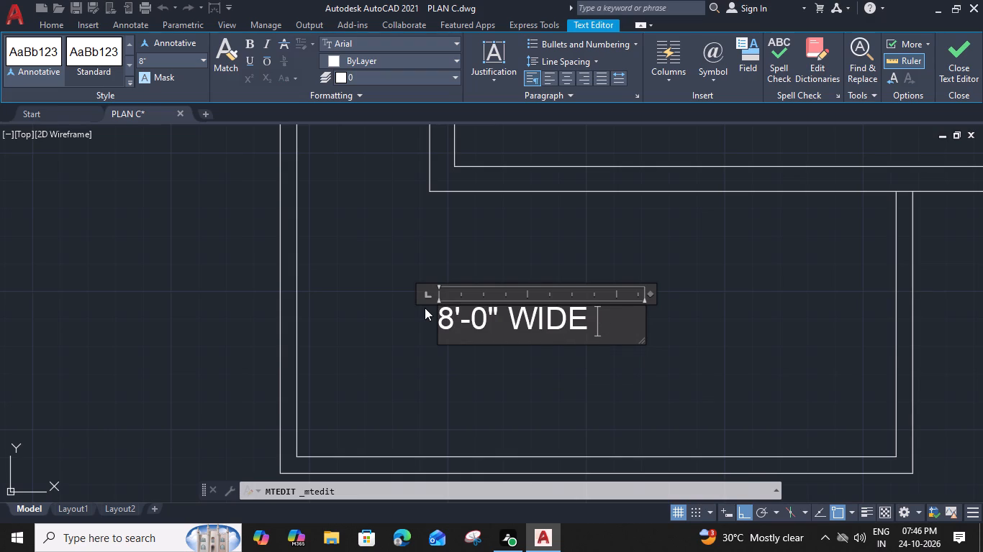
type("BAL")
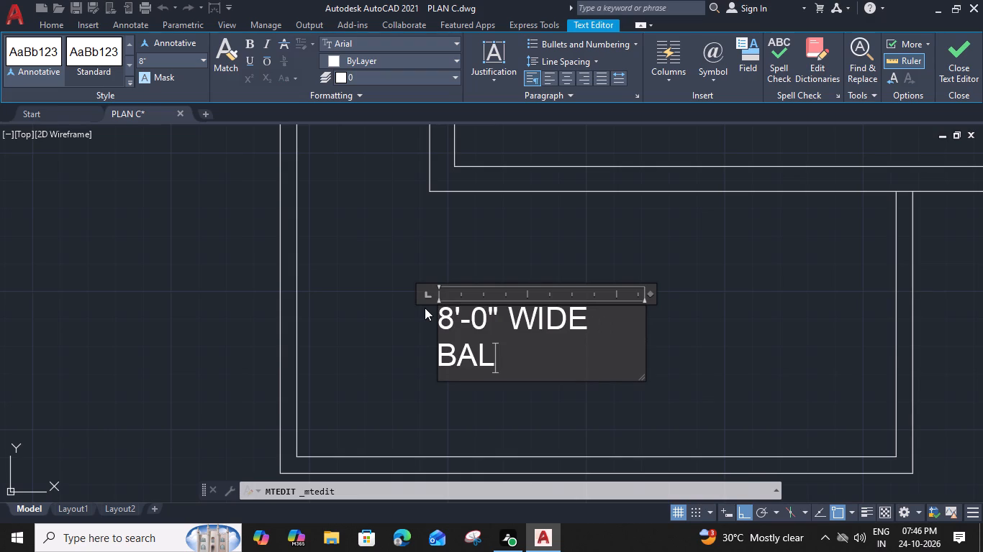
type("CONY")
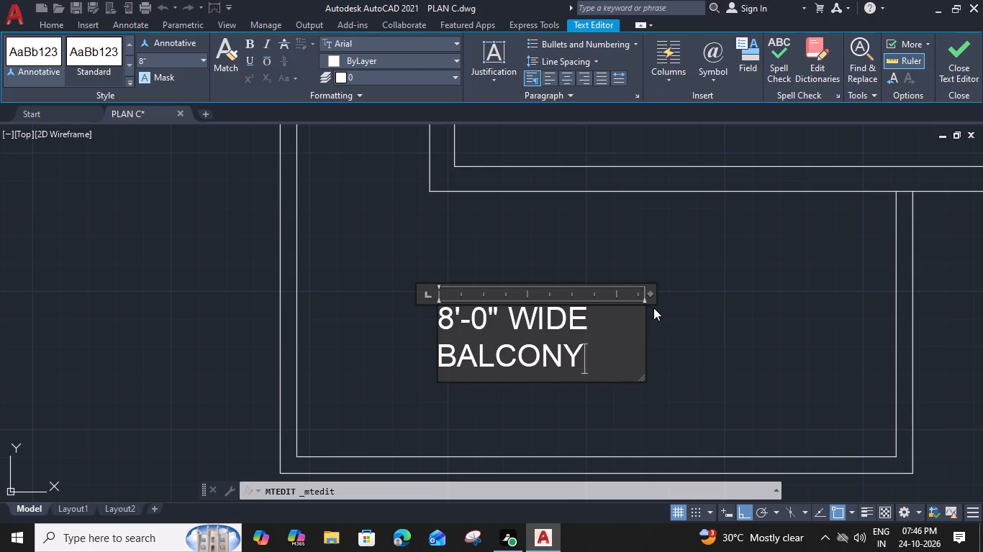
Widen the balcony label's text frame so 8'-0" WIDE BALCONY fits on one line, and finish the text edit.
left_click_drag(649, 295, 760, 300)
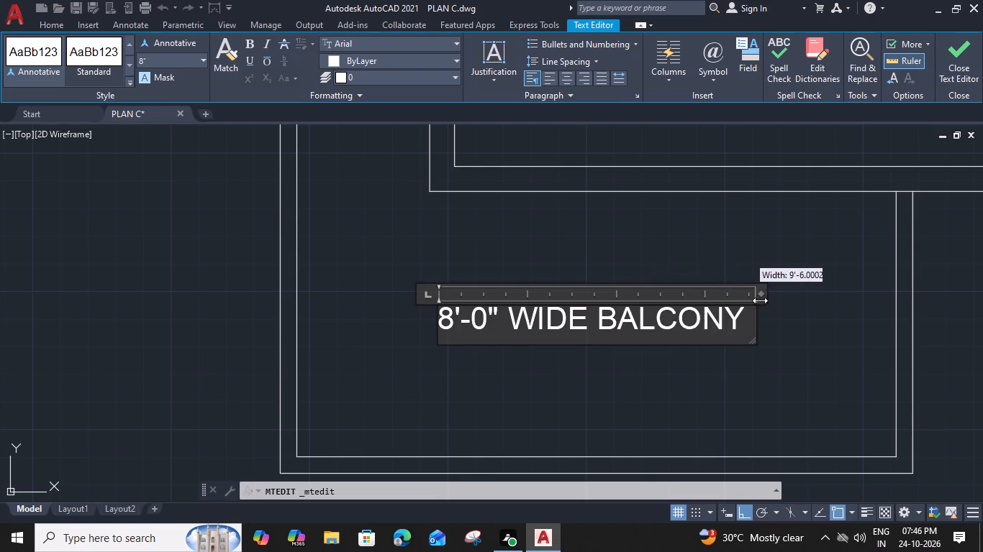
left_click_drag(760, 300, 751, 300)
left_click(691, 368)
Copy the 8'-0" WIDE BALCONY label straight across about 58'-5" into the matching balcony on the plan's right side.
scroll(643, 372, "down", 2)
middle_click_drag(530, 378, 529, 377)
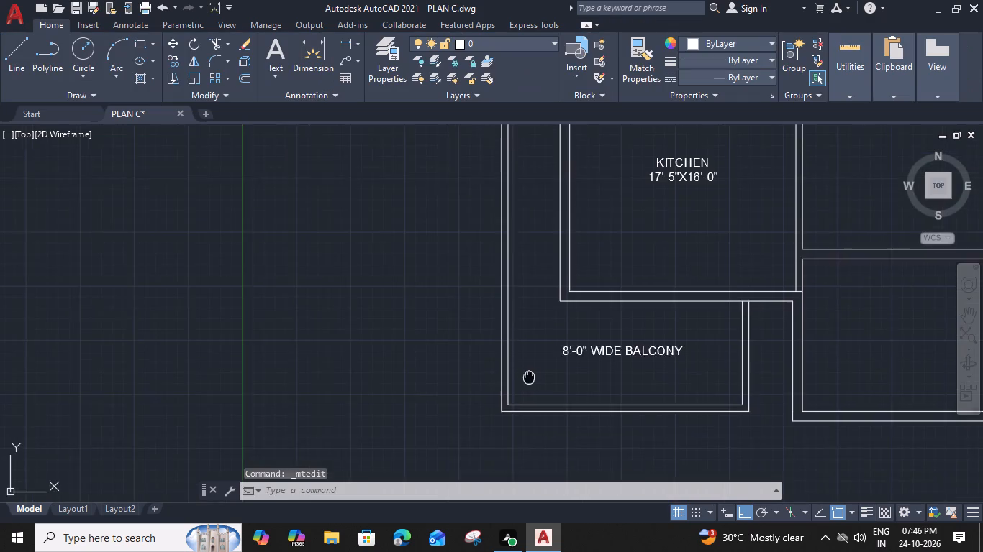
middle_click_drag(529, 377, 490, 349)
left_click(528, 326)
type("CO")
key("space")
left_click(522, 326)
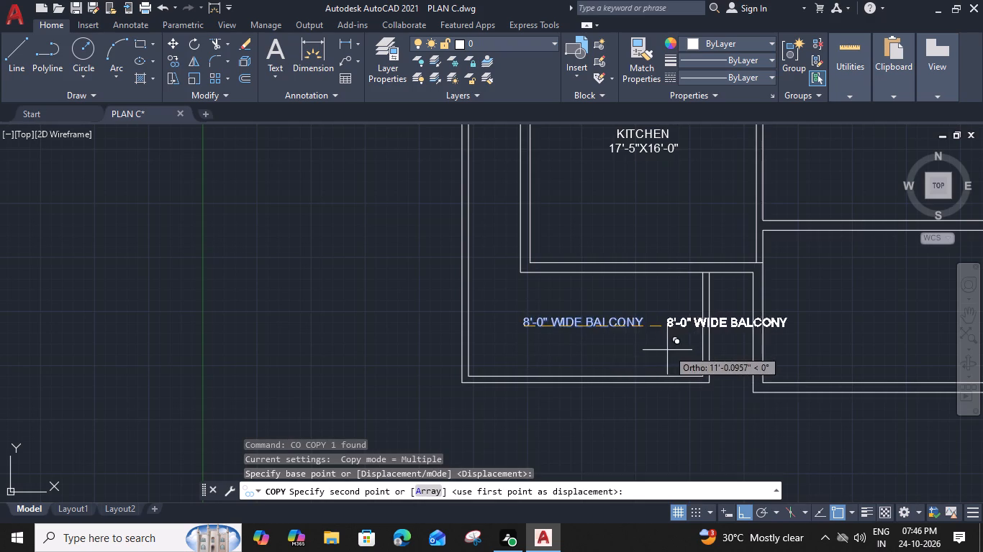
middle_click_drag(668, 349, 309, 332)
middle_click_drag(583, 333, 269, 332)
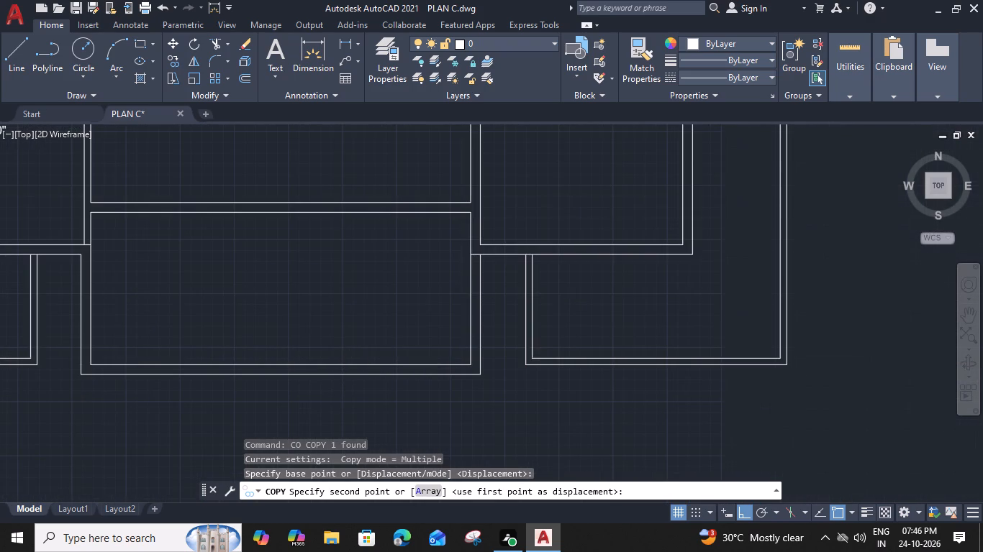
left_click(611, 324)
Place another copy of the balcony label in the large central space between the two balconies.
middle_click_drag(312, 323, 608, 324)
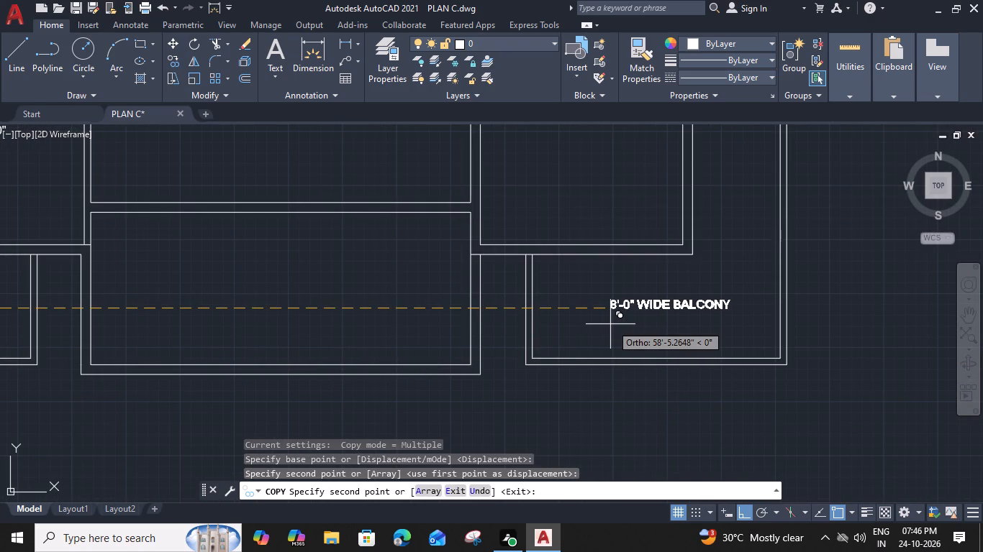
middle_click_drag(608, 324, 509, 318)
left_click(410, 310)
key("Escape")
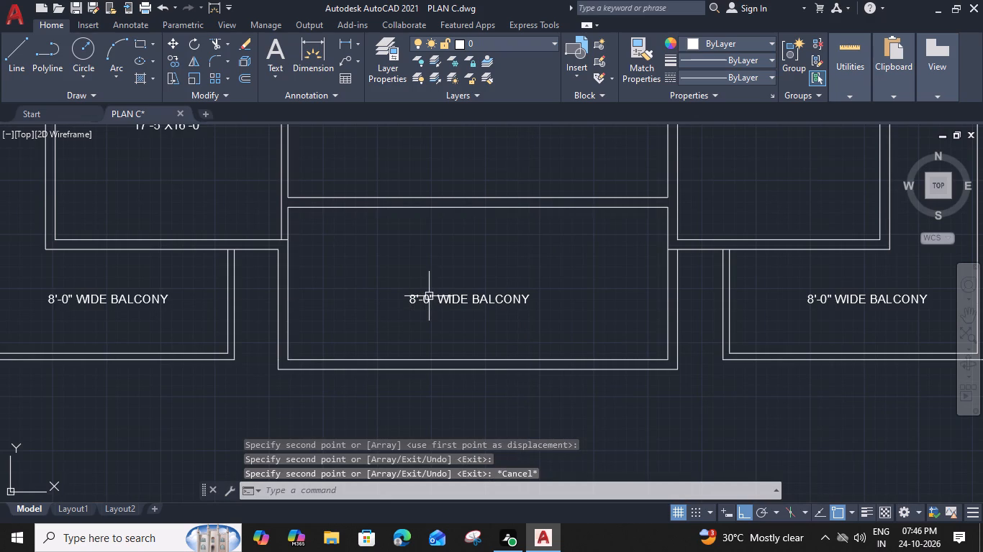
Open the label in the central space between the two balconies and replace its whole text with TERRACE.
middle_click_drag(444, 305, 466, 308)
double_click(466, 301)
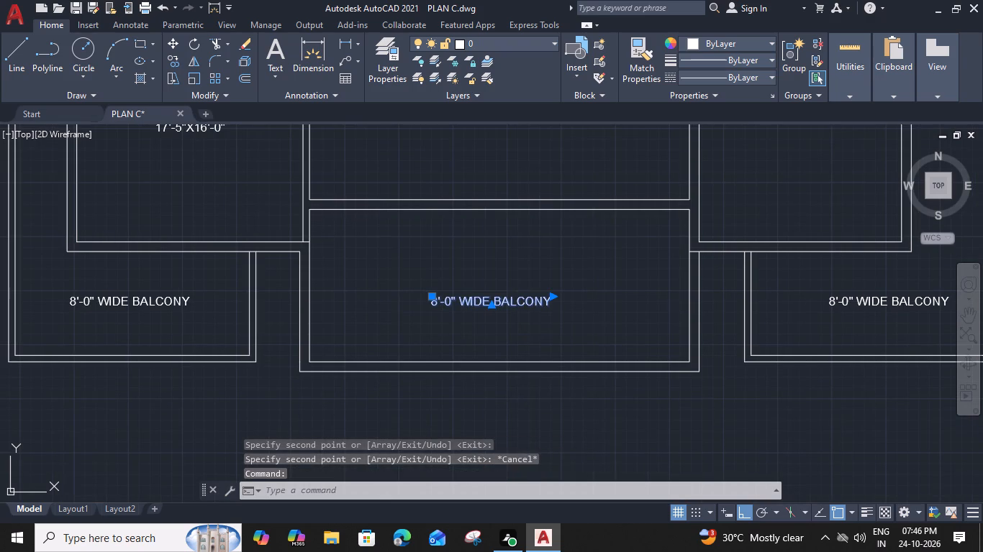
scroll(465, 297, "up", 1)
left_click_drag(599, 309, 377, 301)
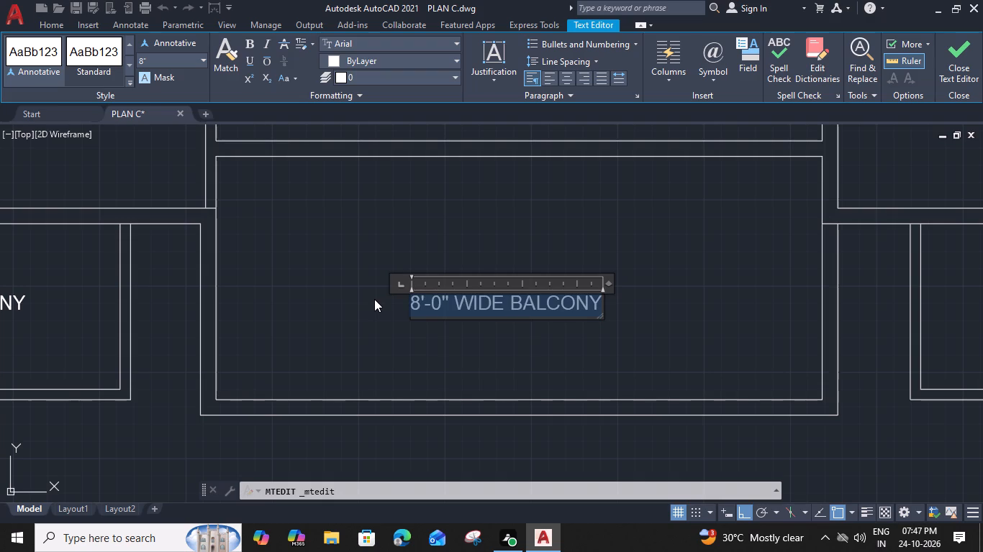
type("TERR")
key("a")
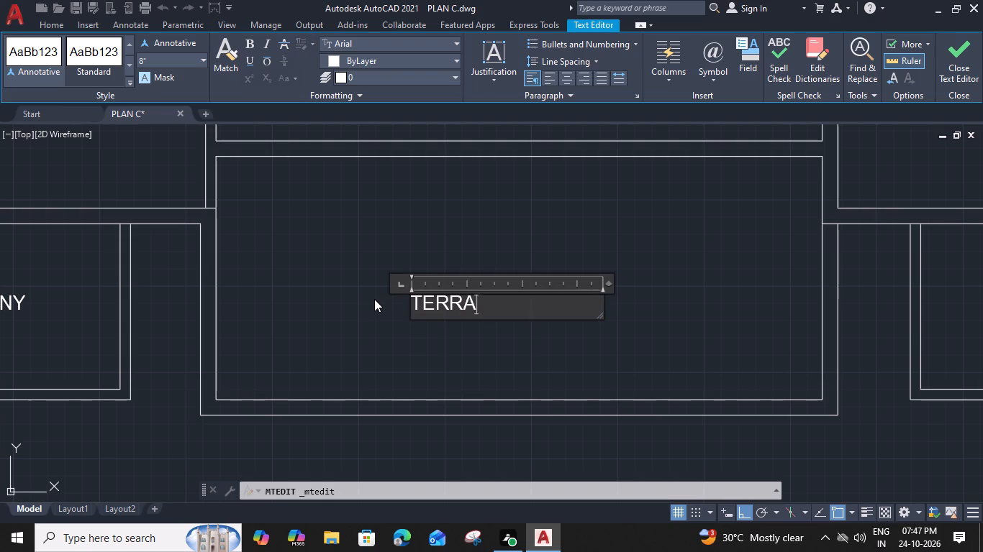
type("CE")
key("space")
Add a second line to the TERRACE label reading 29'-3"X12'-0".
key("Return")
key("2")
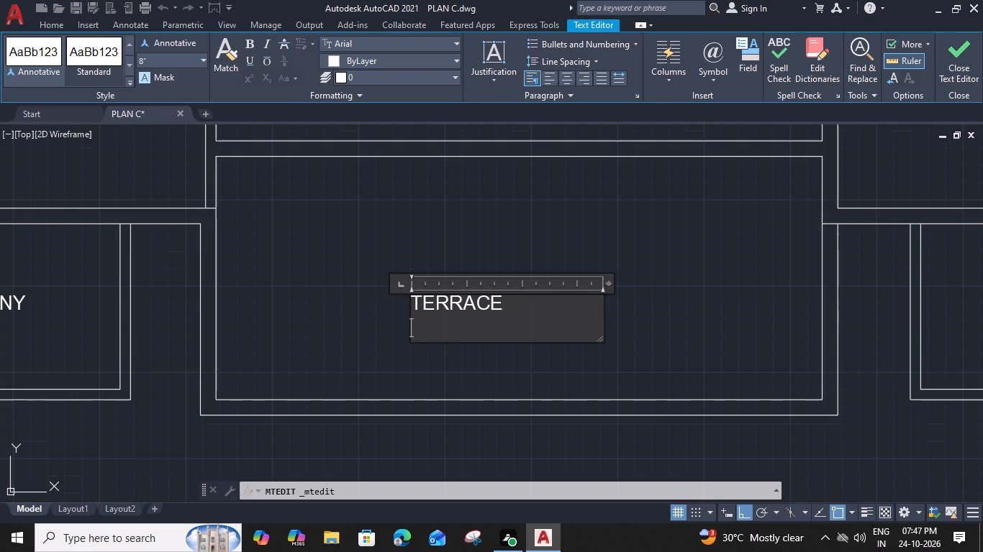
type("9'")
type("-3")
key("shift+quotedbl")
key("x")
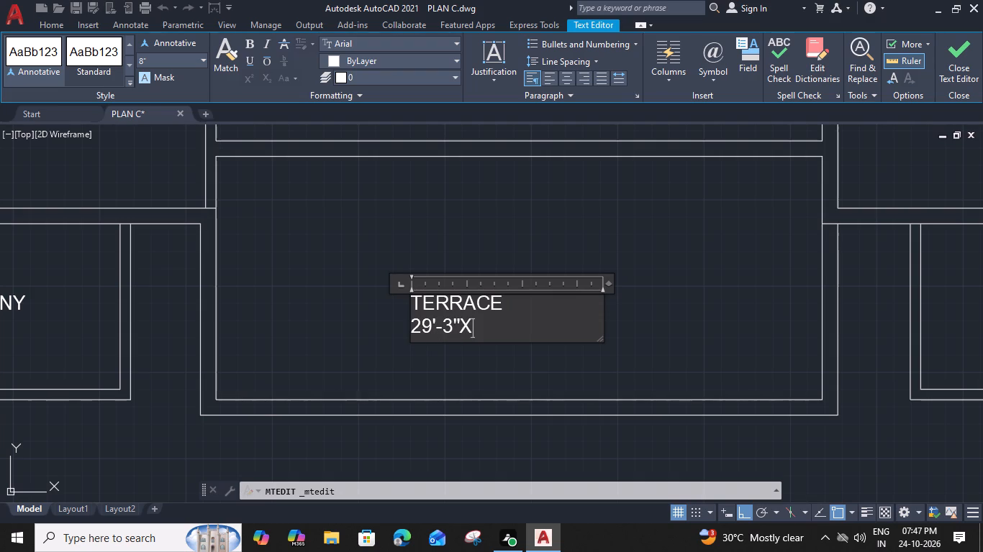
type("12'-0")
key("Left")
key("shift+quotedbl")
key("BackSpace")
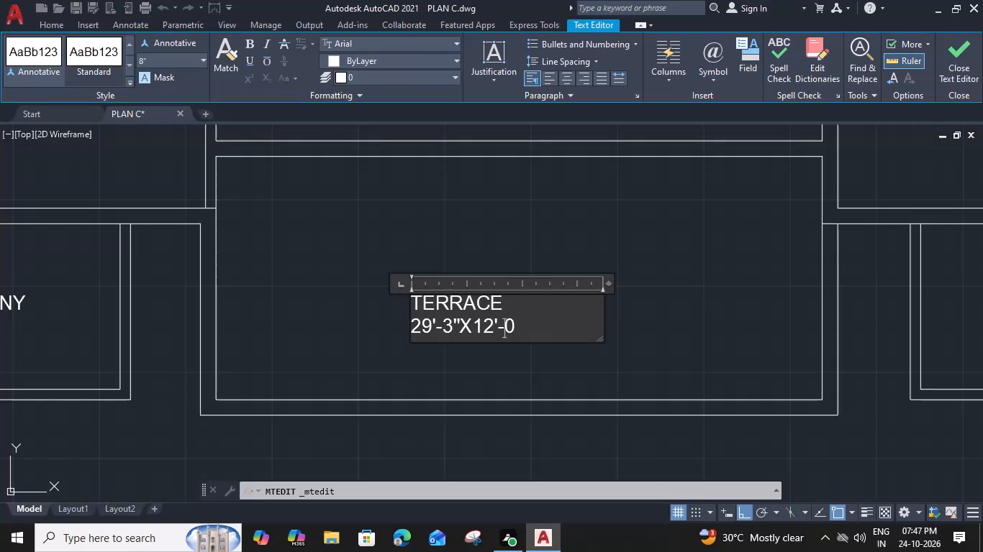
key("Right")
key("shift+quotedbl")
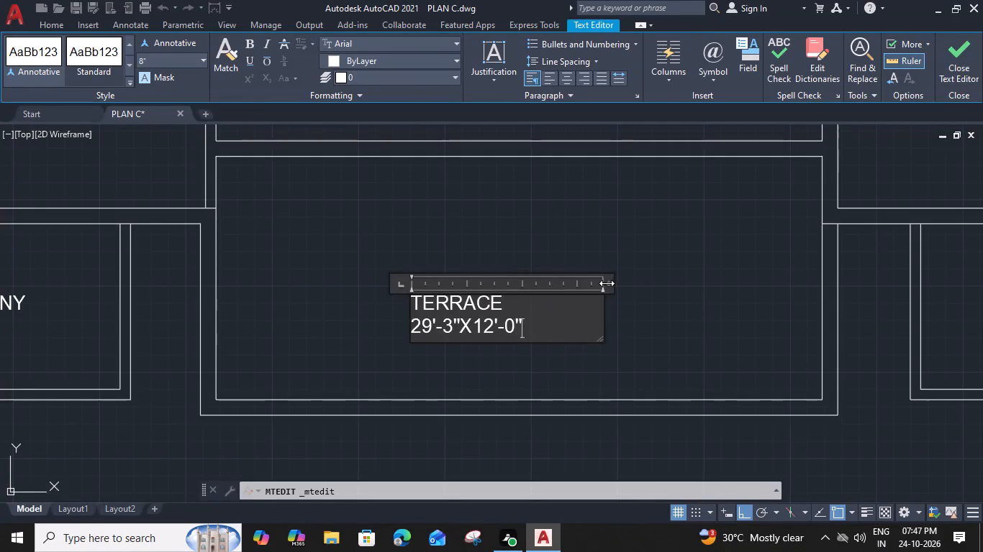
Narrow the TERRACE label's text frame to the dimension line, indent TERRACE with two spaces to centre it, and finish the edit.
left_click_drag(608, 283, 533, 290)
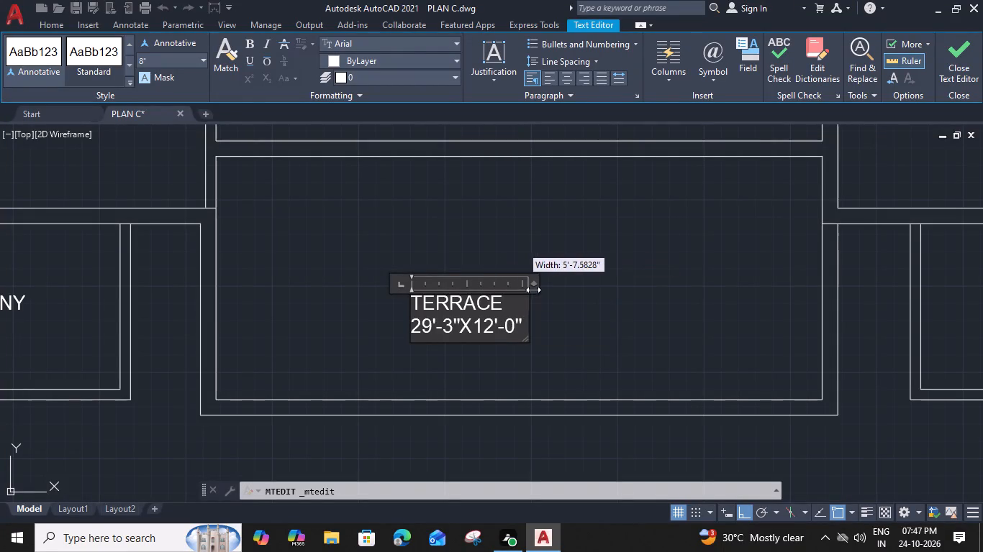
left_click_drag(533, 290, 529, 291)
left_click(412, 300)
key("space")
key("space")
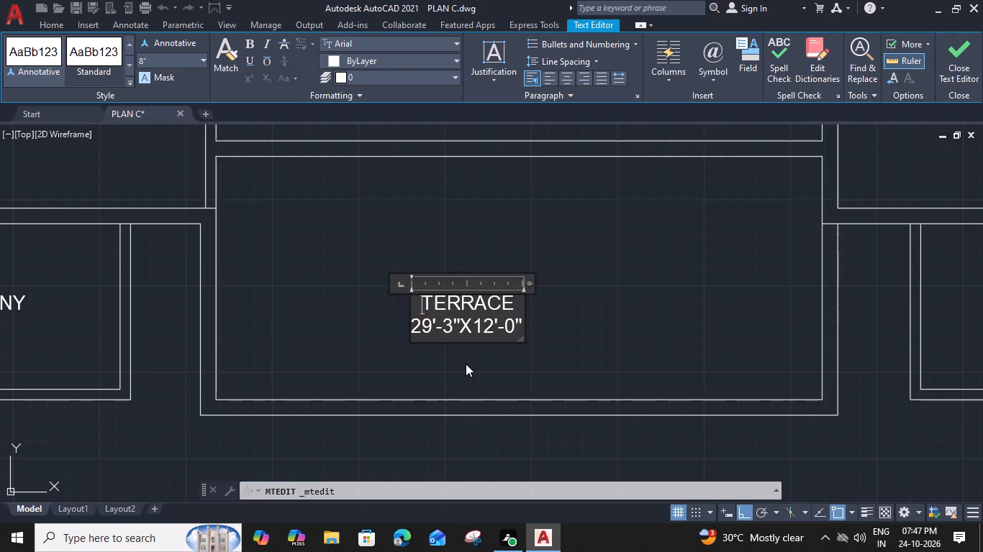
left_click(466, 363)
Move the TERRACE label horizontally to the right so it sits near the middle of the terrace.
scroll(484, 323, "down", 1)
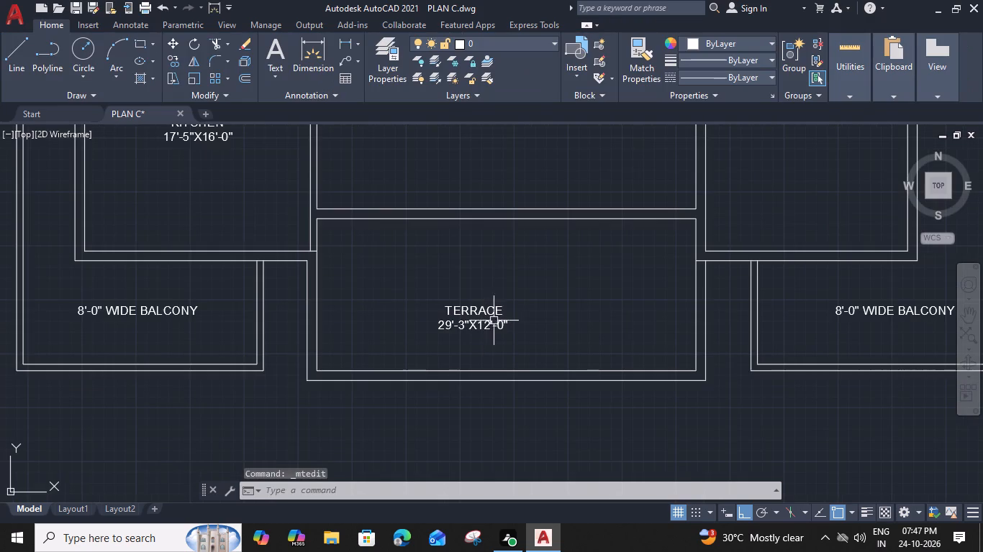
left_click(498, 320)
type("M")
key("space")
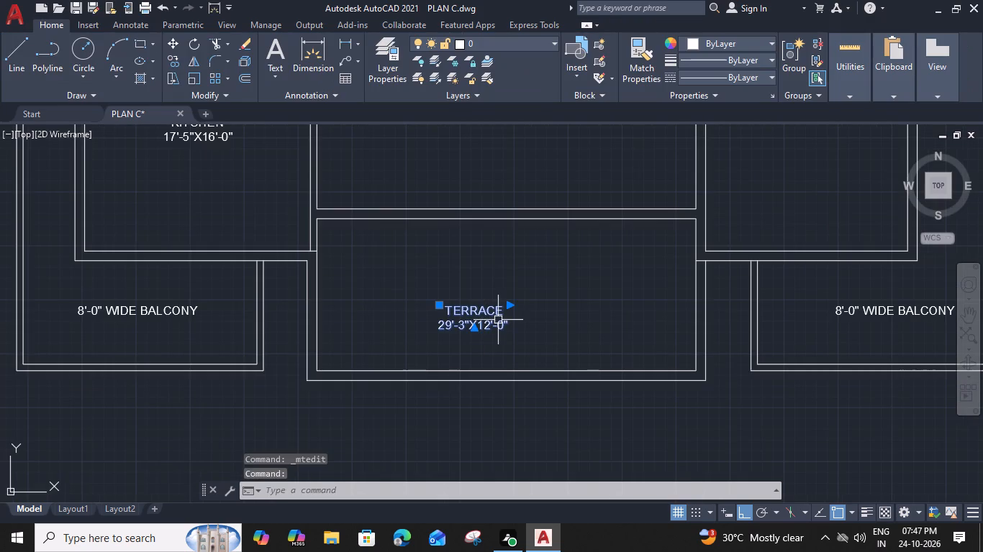
left_click(509, 330)
left_click(542, 332)
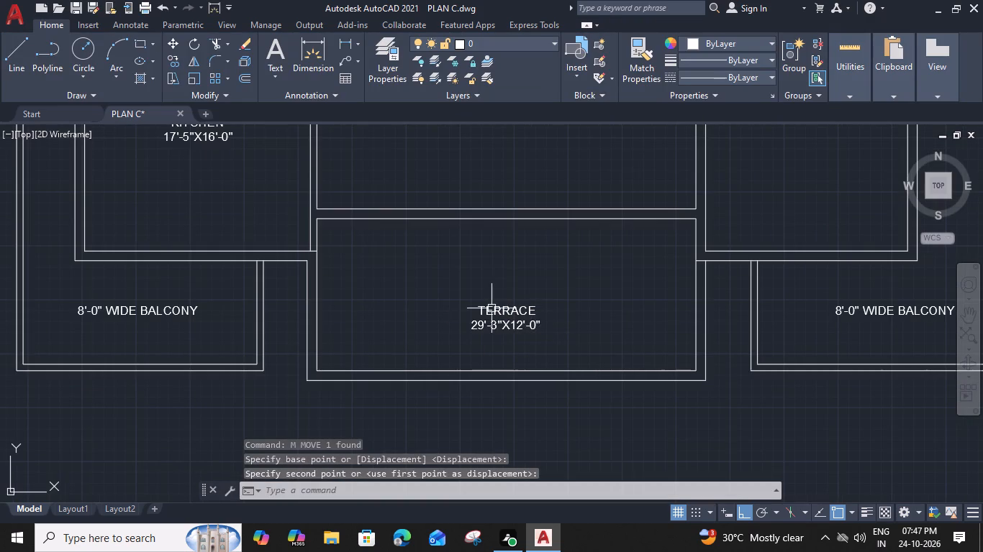
Move the LOBBY label straight down, closer to the terrace.
scroll(491, 308, "down", 1)
middle_click_drag(577, 287, 518, 354)
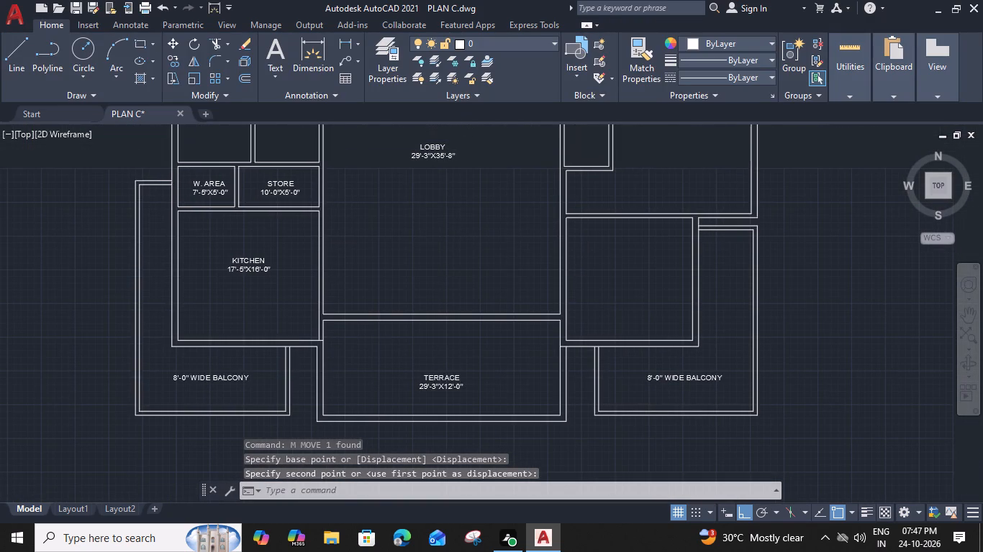
left_click(411, 157)
type("M")
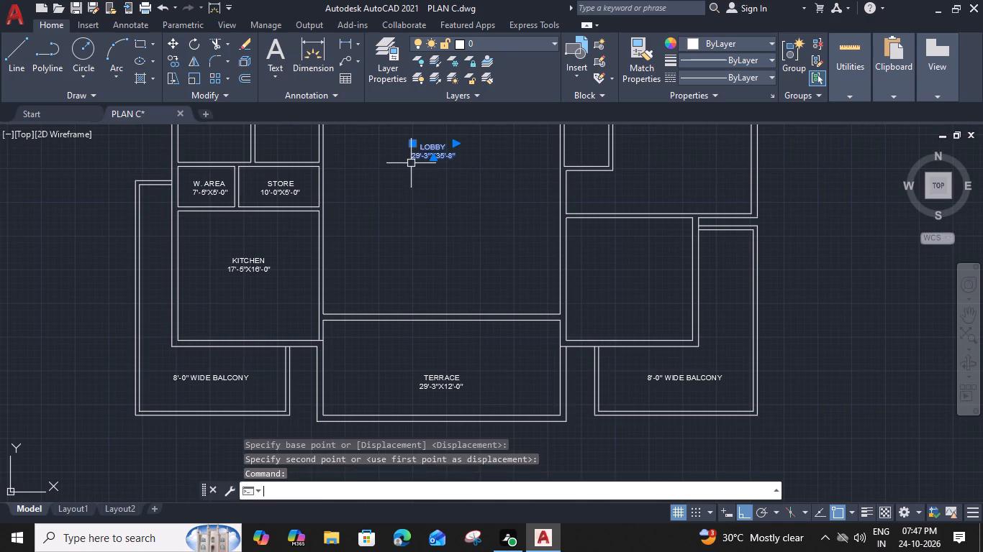
key("space")
left_click(411, 163)
left_click(411, 199)
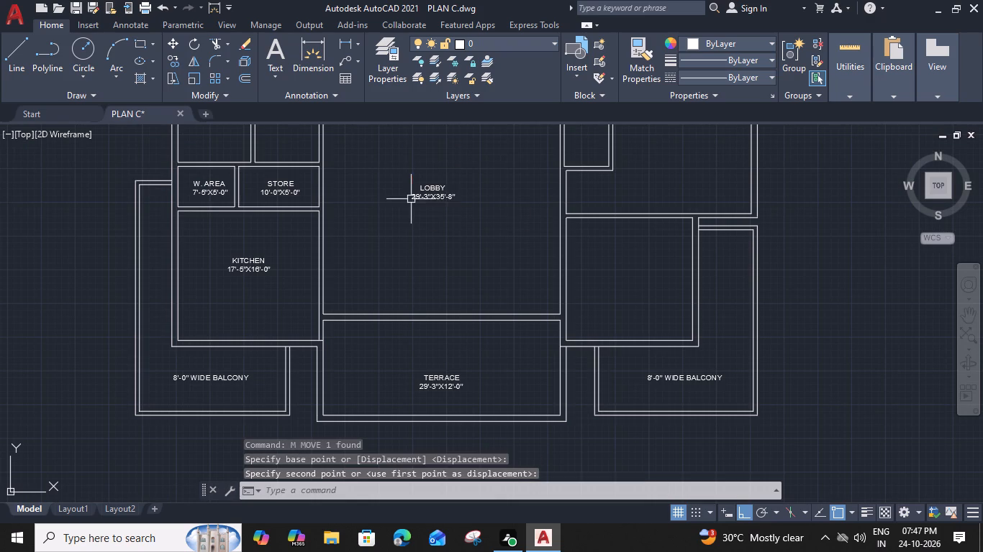
Copy the LOBBY label into the unlabelled room to the right of the lobby, above the right-hand balcony.
middle_click_drag(551, 205, 476, 213)
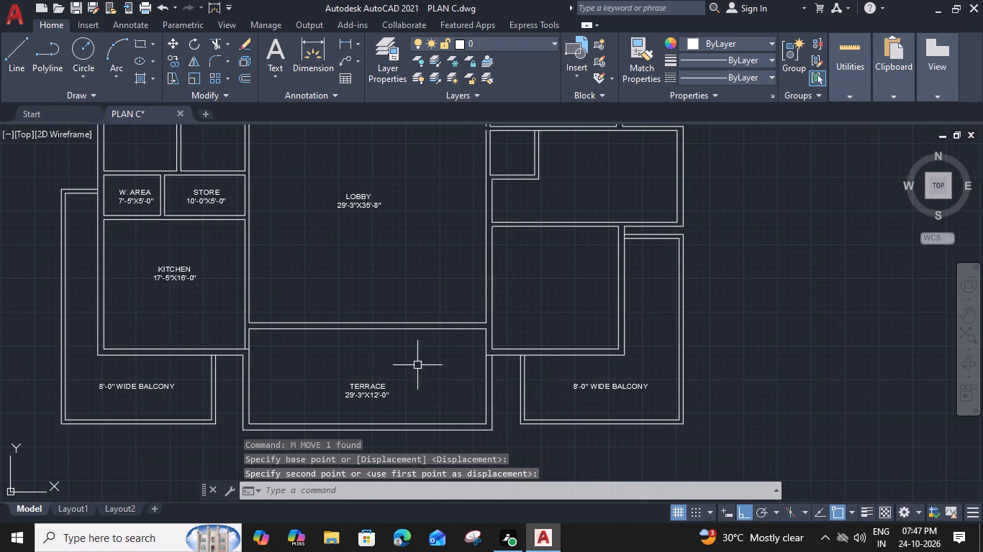
left_click(366, 203)
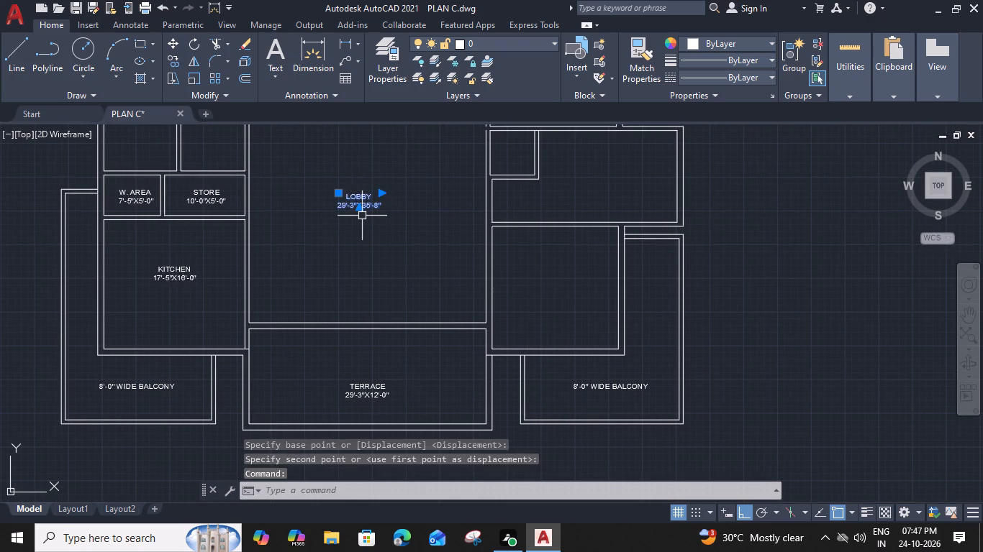
key("c")
key("o")
key("space")
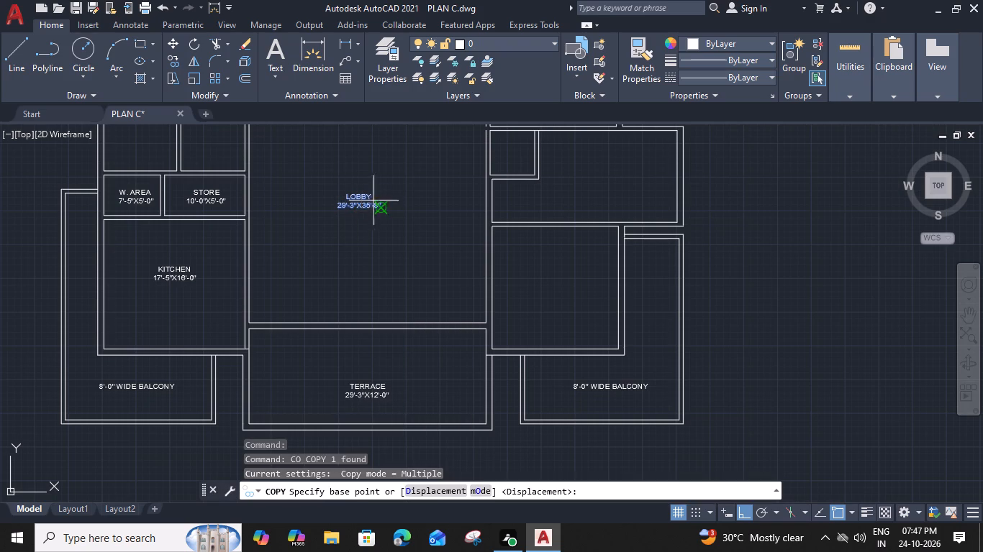
left_click(377, 208)
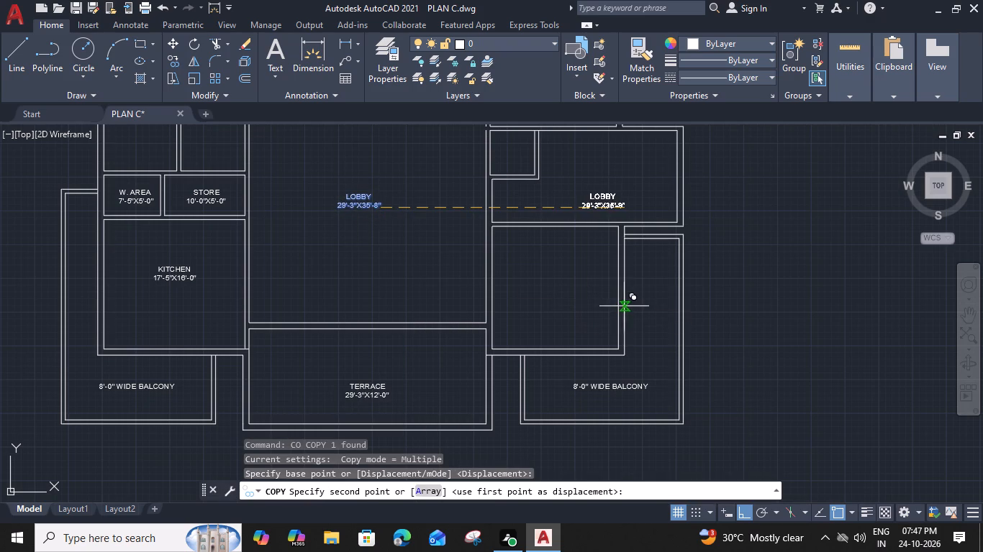
left_click(614, 305)
key("Escape")
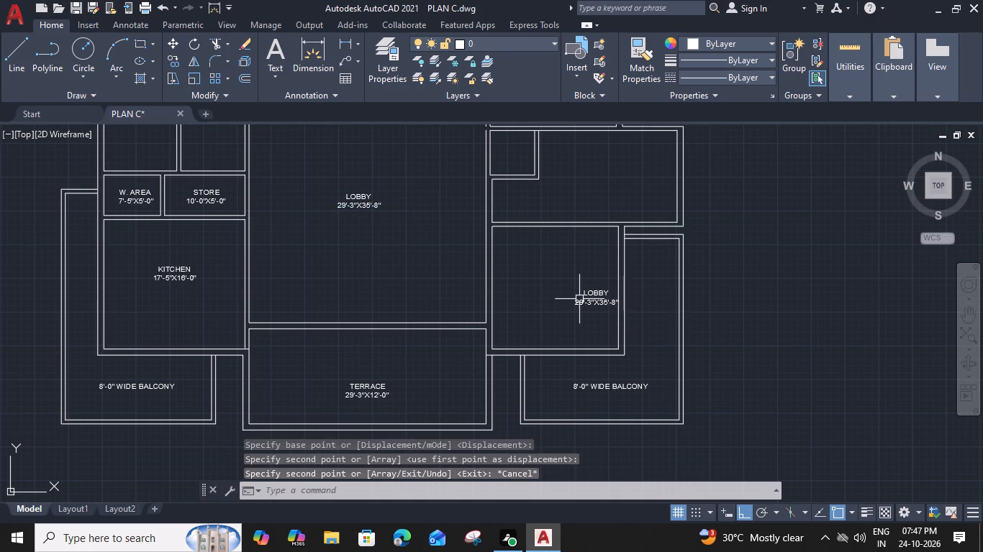
Move the copied LOBBY label about 5' to the left so it sits centred across the room.
scroll(586, 297, "up", 1)
left_click(574, 301)
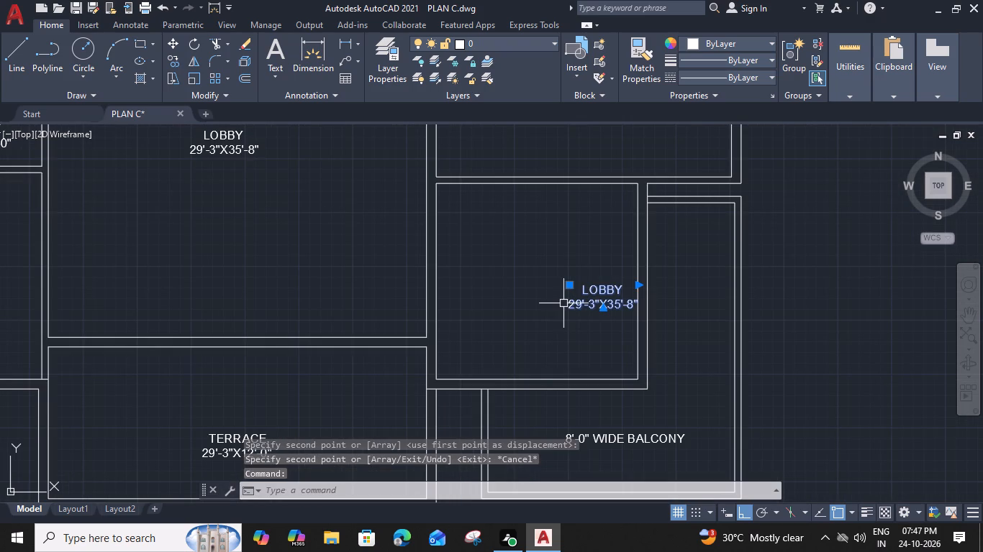
type("M")
key("space")
left_click(569, 313)
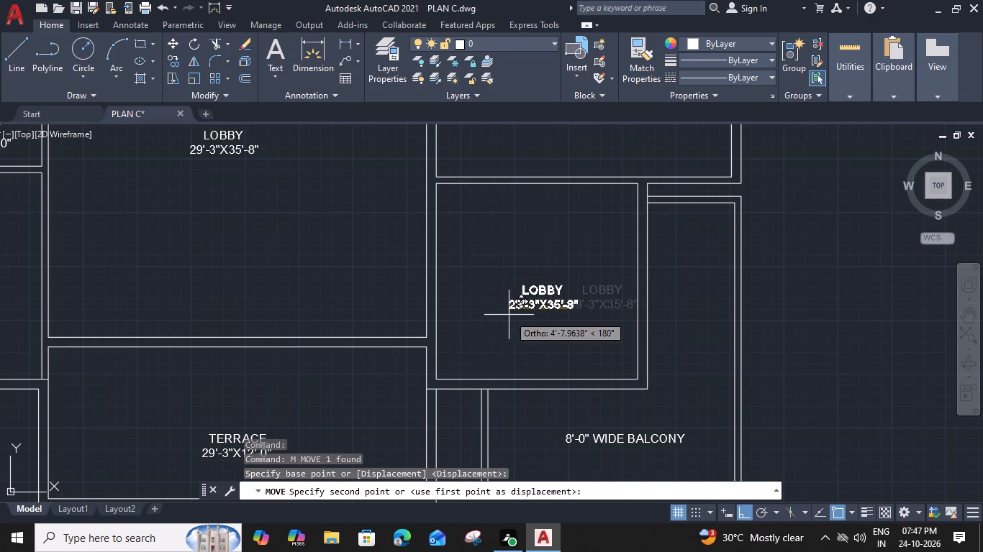
left_click(502, 311)
Change the copied label's dimension line to 15'-7"X15'-2".
double_click(526, 306)
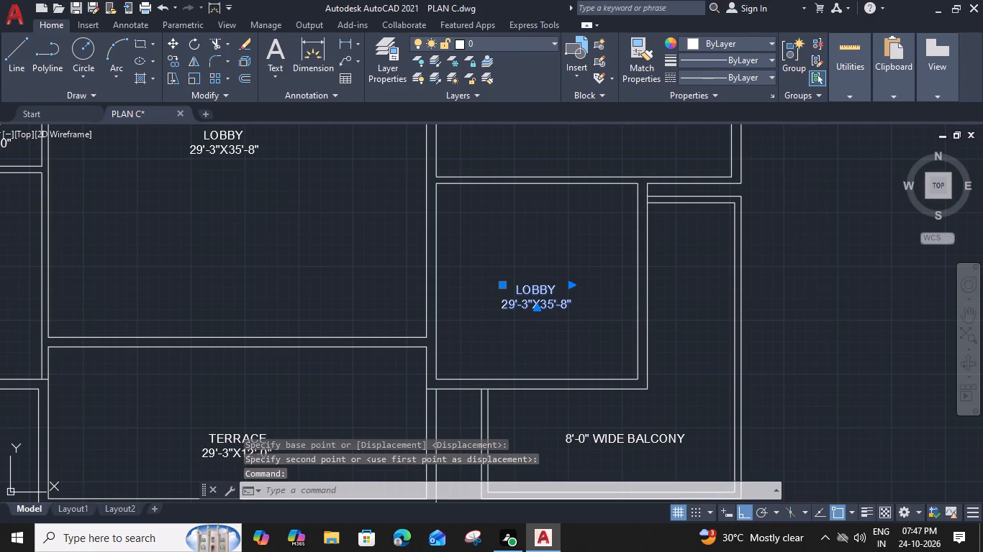
scroll(555, 296, "up", 1)
left_click_drag(487, 310, 460, 310)
key("1")
key("5")
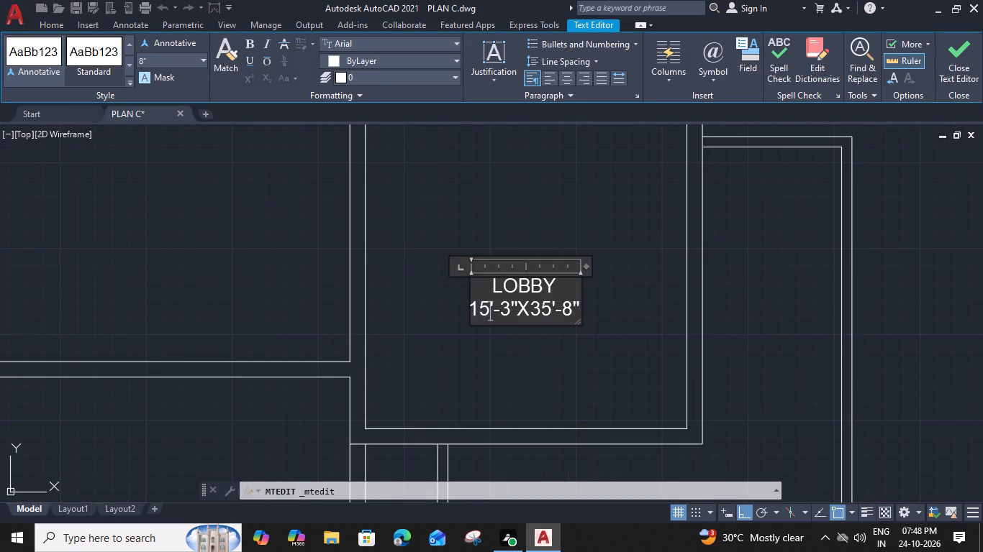
left_click(506, 314)
key("7")
left_click(540, 316)
key("BackSpace")
key("1")
left_click_drag(574, 314, 566, 309)
key("2")
Replace the LOBBY name in the 15'-7"X15'-2" label with DRG.ROOM, keeping the name on its own line above the dimensions.
left_click_drag(563, 285, 462, 285)
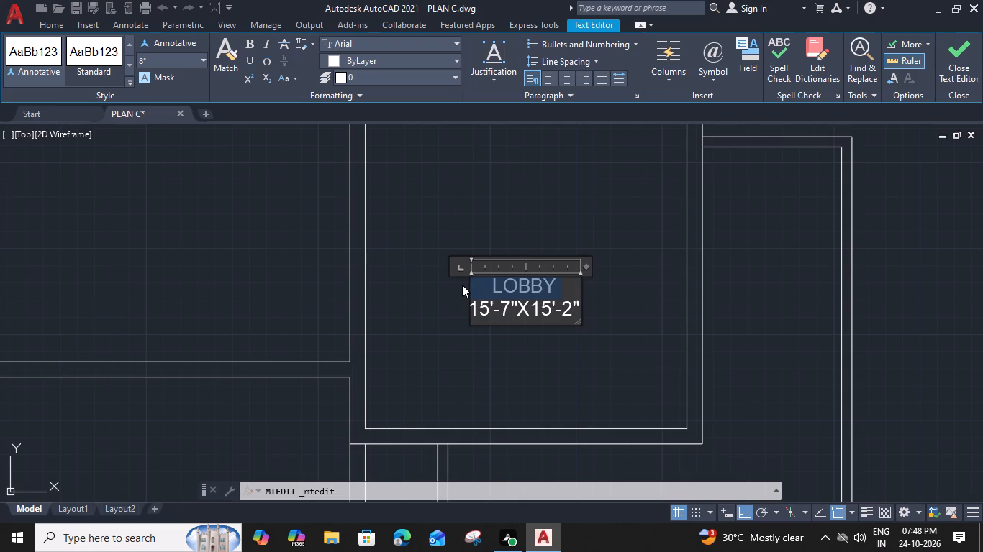
type("DR")
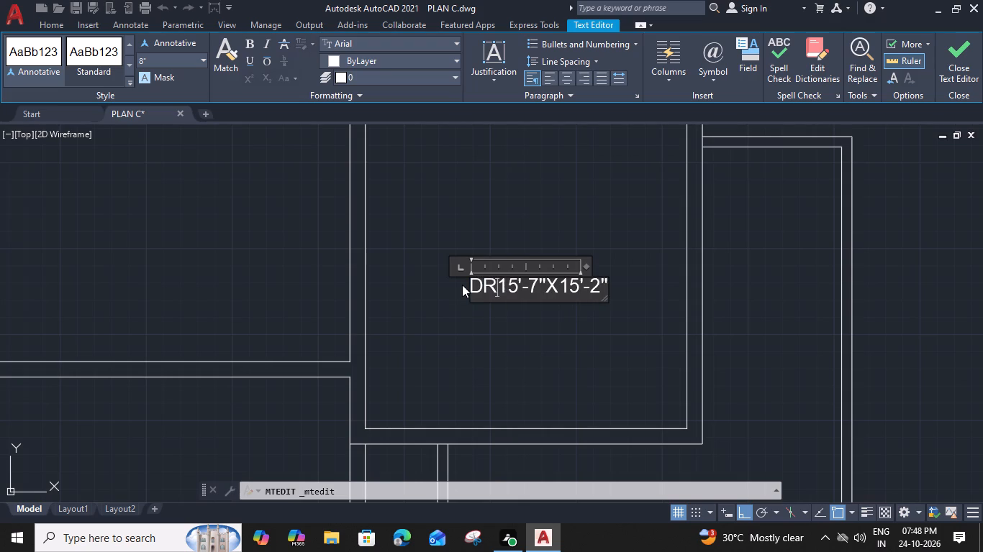
key("g")
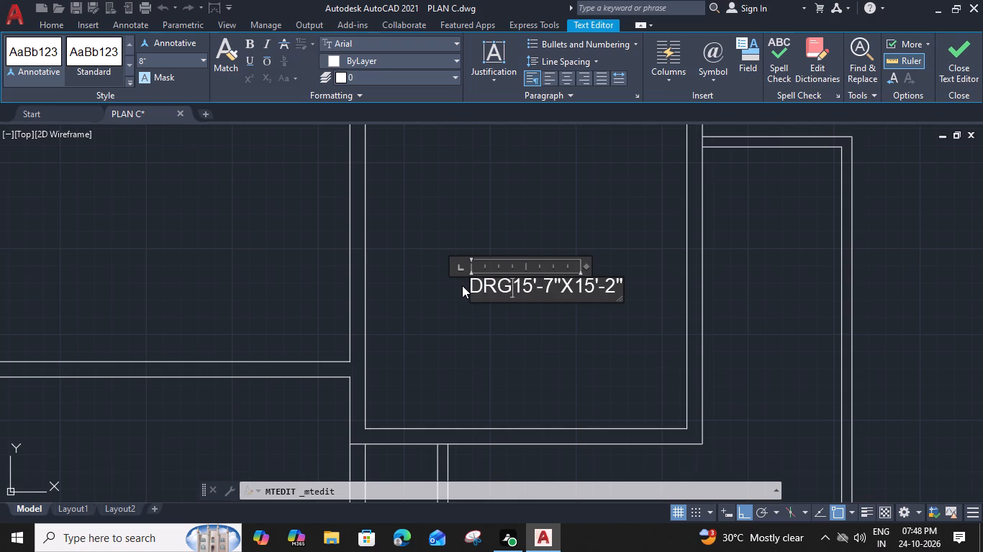
type(".")
key("space")
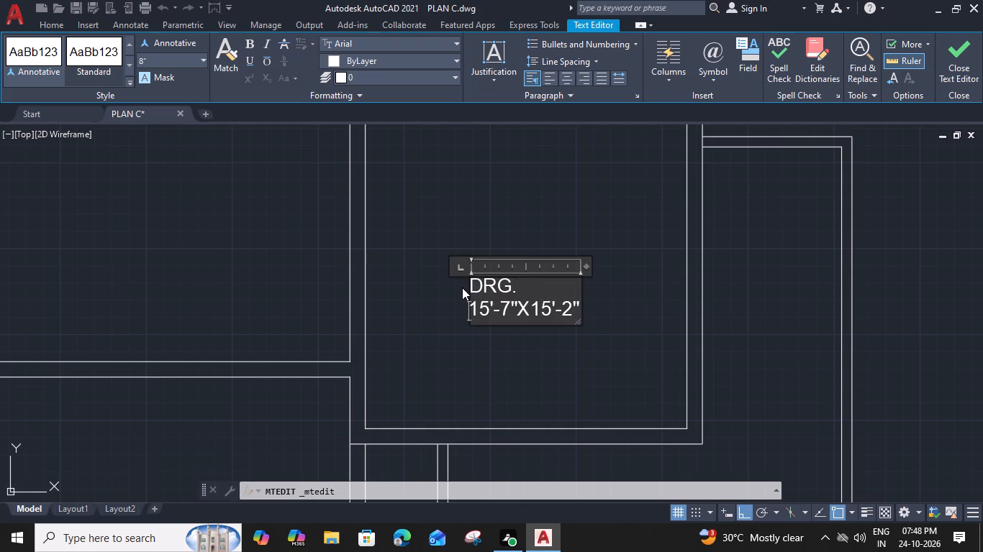
left_click(514, 288)
left_click_drag(587, 266, 633, 270)
left_click(518, 285)
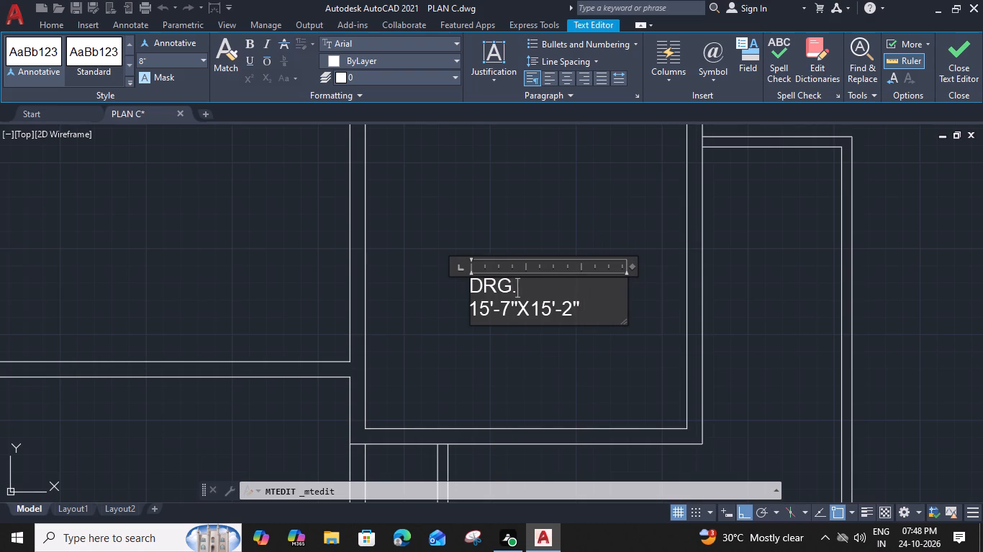
key("r")
type("OOM")
left_click_drag(631, 267, 586, 269)
left_click(605, 328)
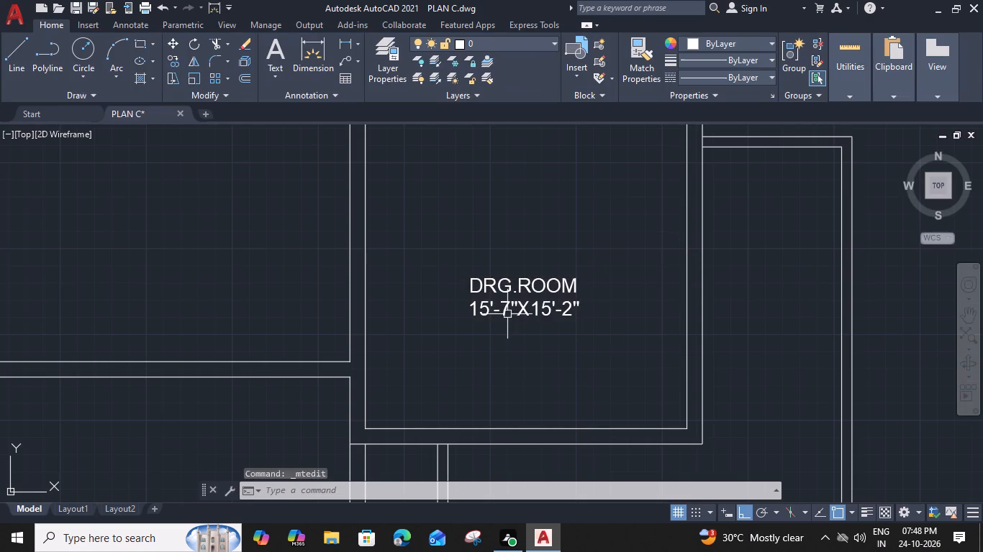
Copy the LOBBY label into the small square compartment between the lobby and the room above DRG.ROOM.
scroll(507, 314, "down", 1)
scroll(382, 308, "down", 1)
middle_click_drag(381, 308, 535, 346)
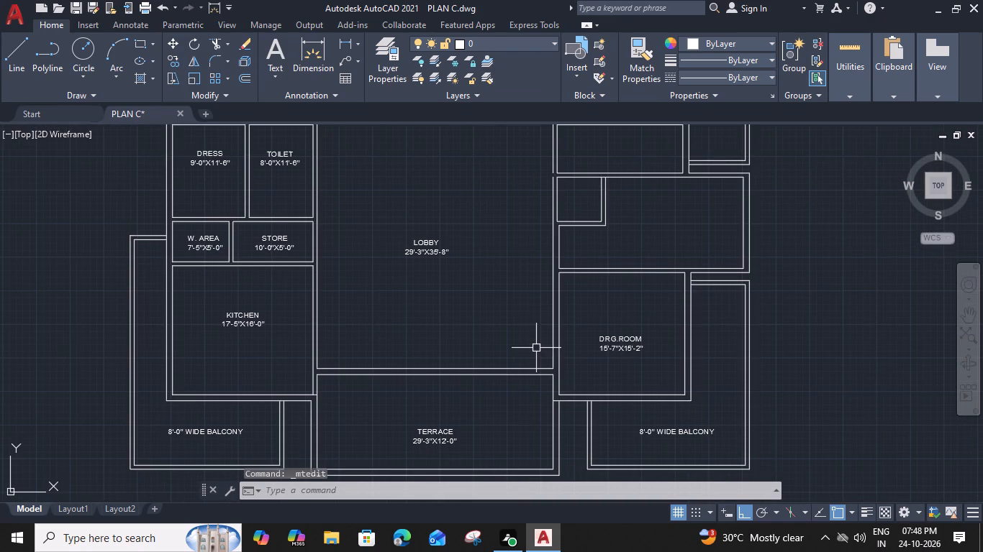
middle_click_drag(509, 282, 484, 341)
left_click(389, 302)
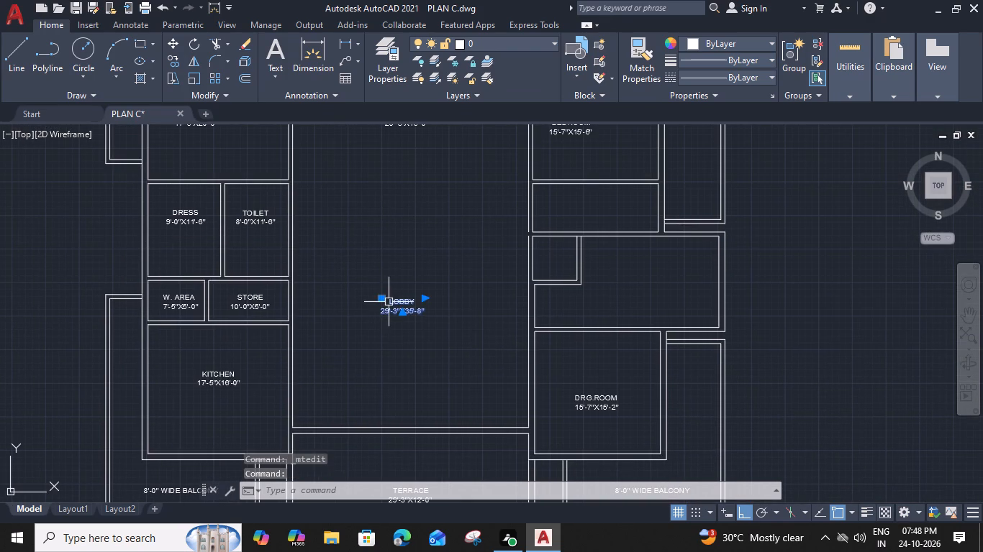
type("CO")
key("space")
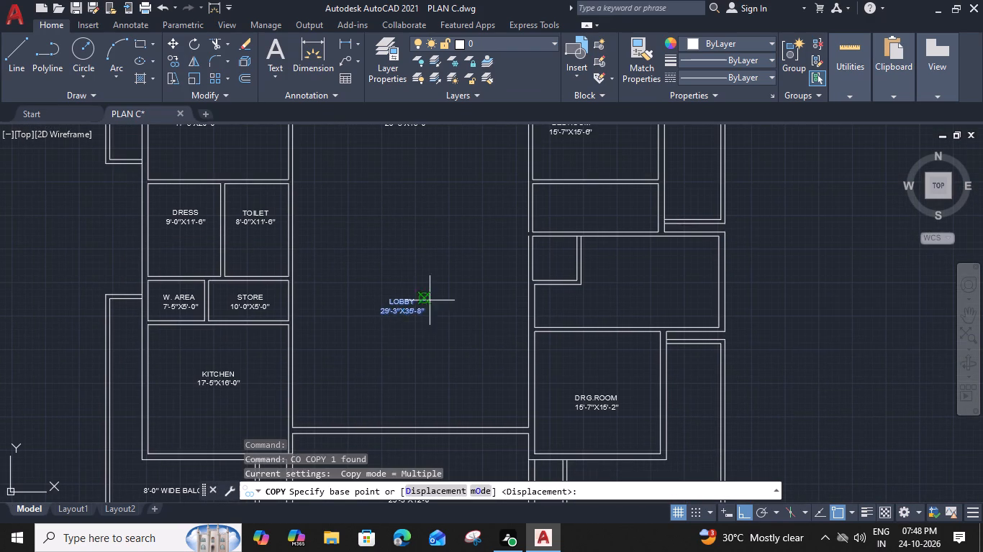
left_click(427, 314)
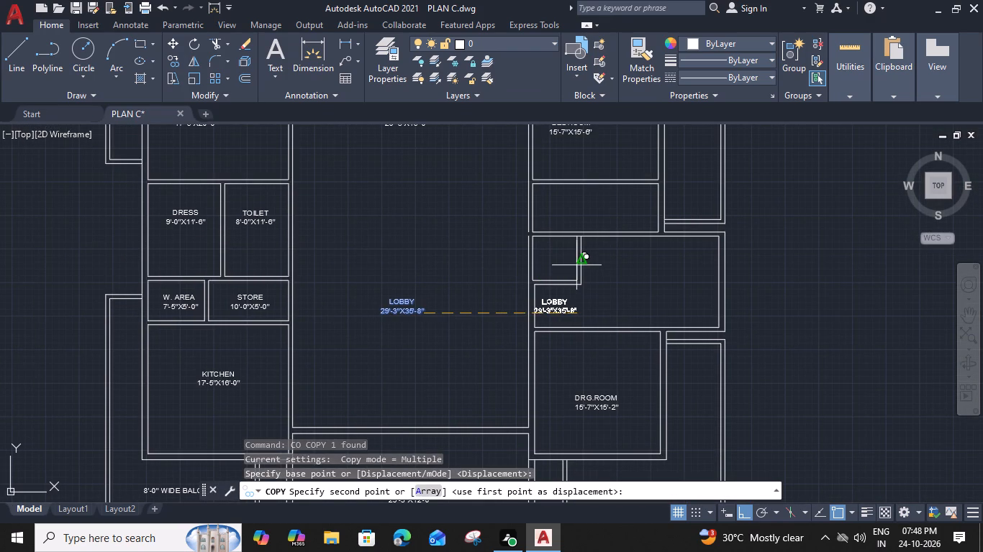
left_click(576, 265)
key("Escape")
Rename the copied label in the small square compartment as LIFT.
middle_click_drag(568, 270, 543, 321)
scroll(532, 300, "up", 1)
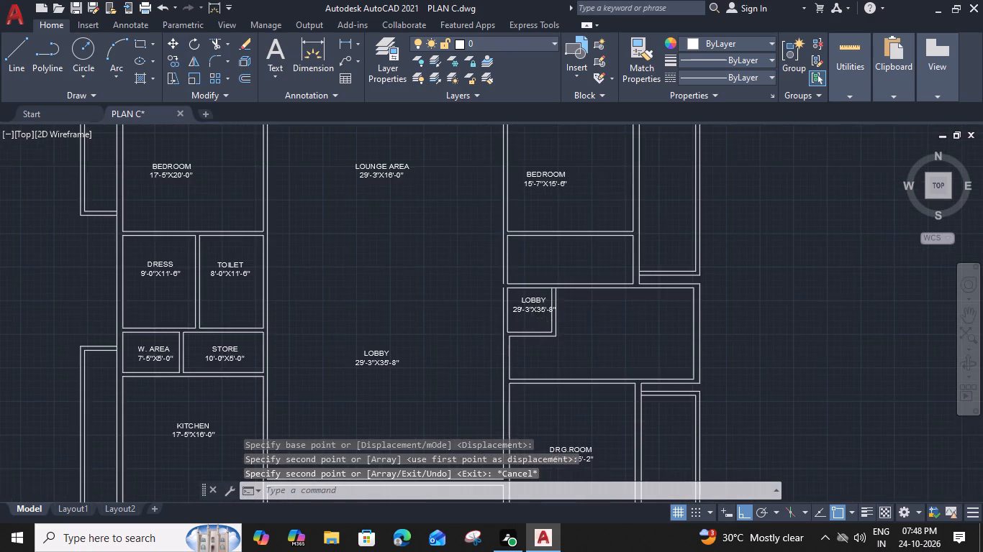
double_click(527, 305)
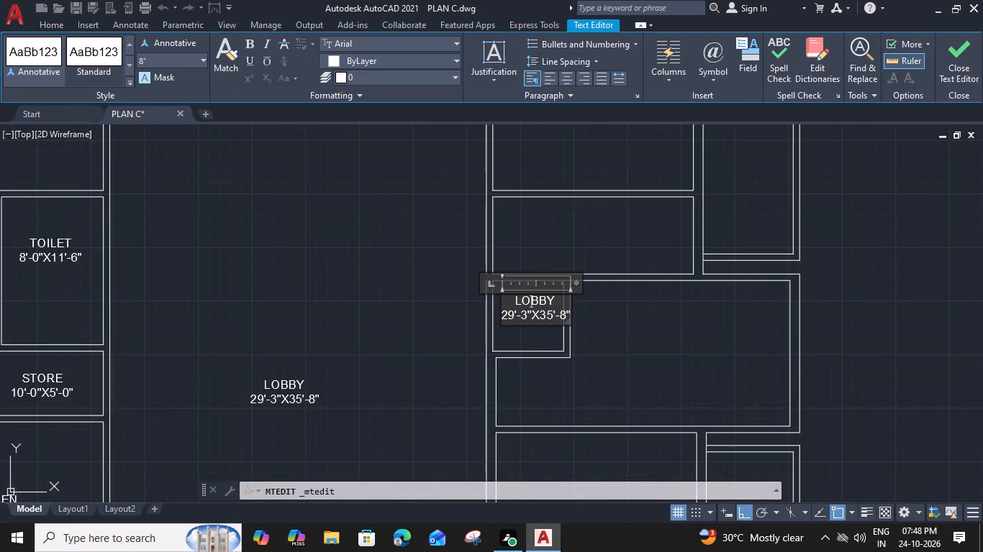
scroll(526, 314, "up", 1)
left_click_drag(567, 290, 526, 295)
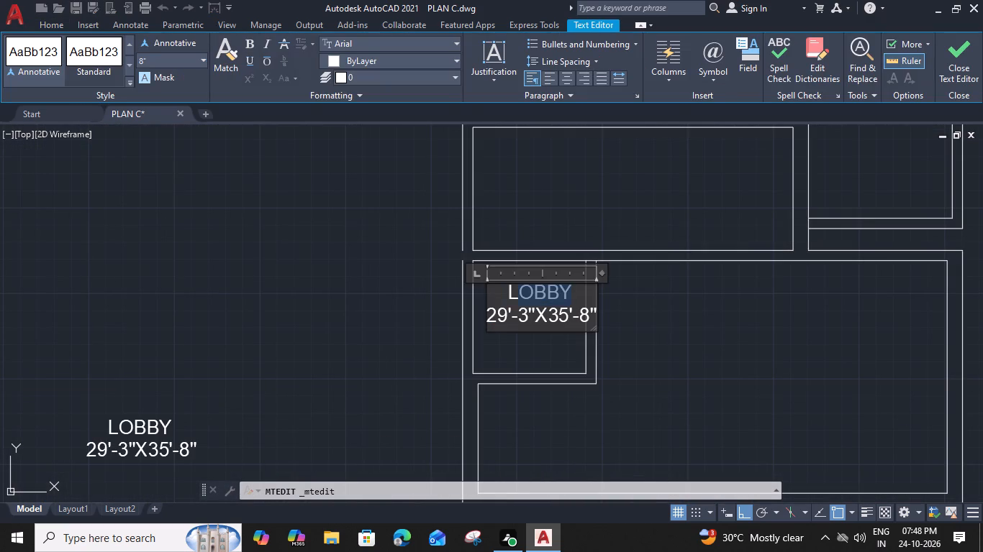
left_click_drag(526, 295, 517, 294)
key("i")
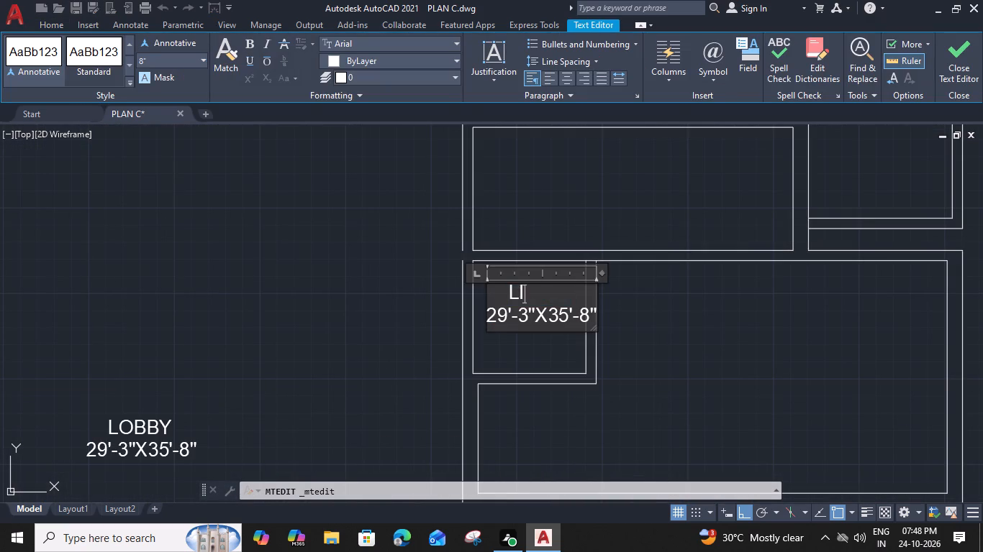
type("FT")
Change the LIFT label's dimension line to 5'-6"X5'-6" and narrow its text frame to fit.
left_click_drag(508, 318, 486, 312)
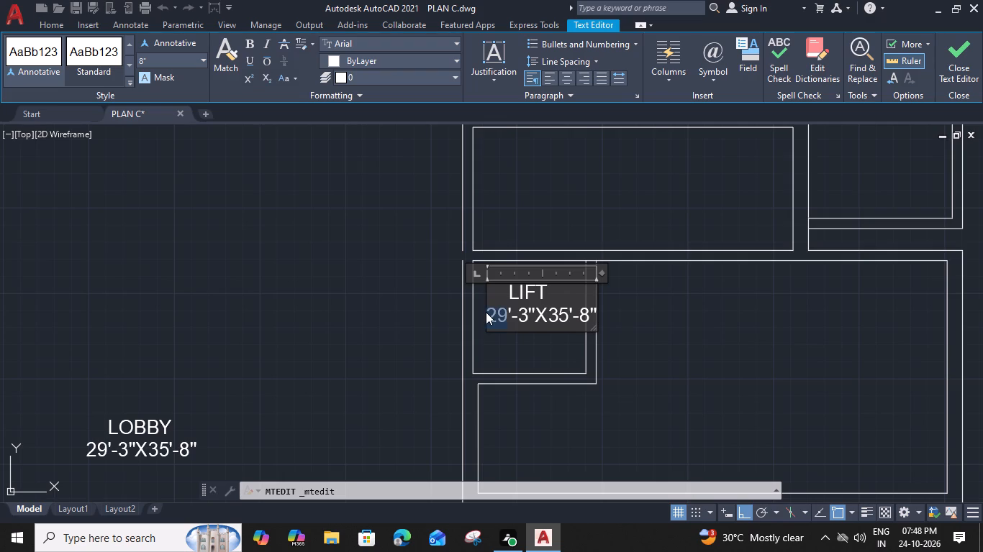
key("5")
left_click(515, 318)
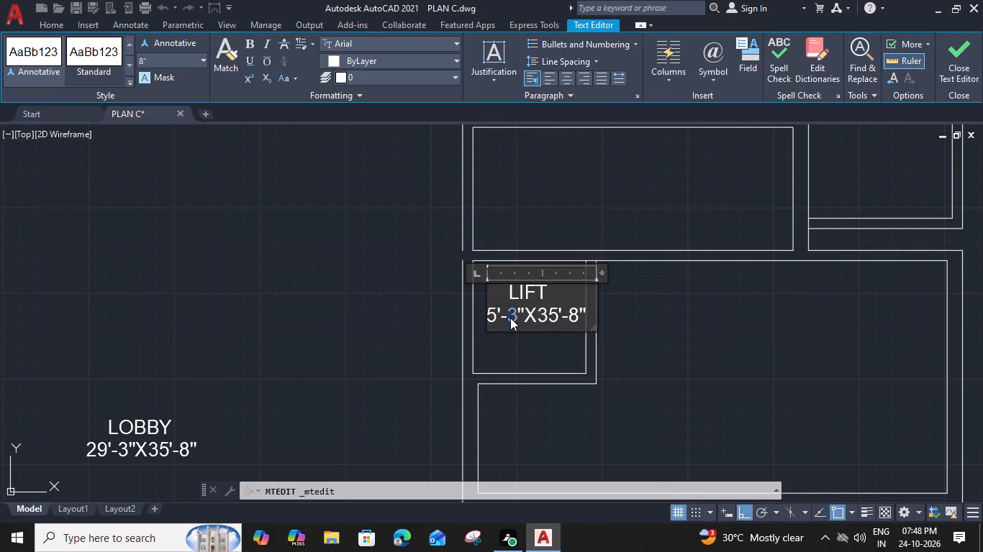
key("6")
left_click(544, 320)
key("BackSpace")
left_click(562, 320)
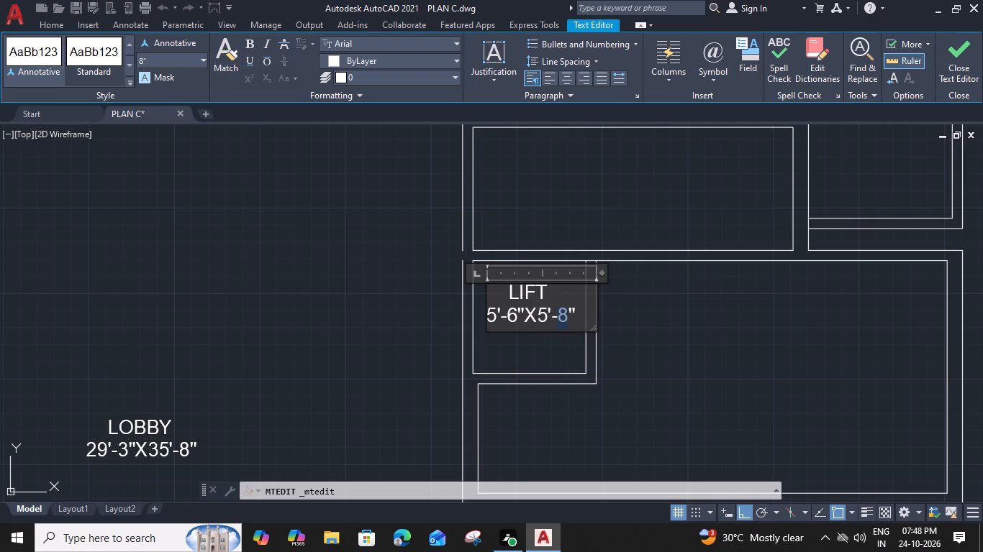
key("6")
left_click_drag(601, 276, 584, 275)
left_click(551, 337)
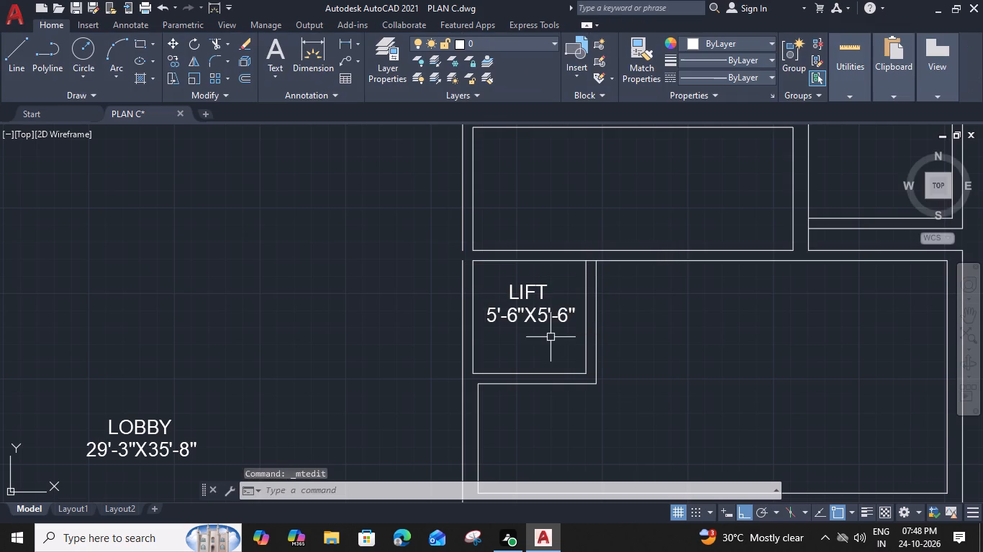
Move the LIFT label straight down about 1'-1" so it sits centred in the lift compartment.
left_click(514, 316)
key("m")
key("space")
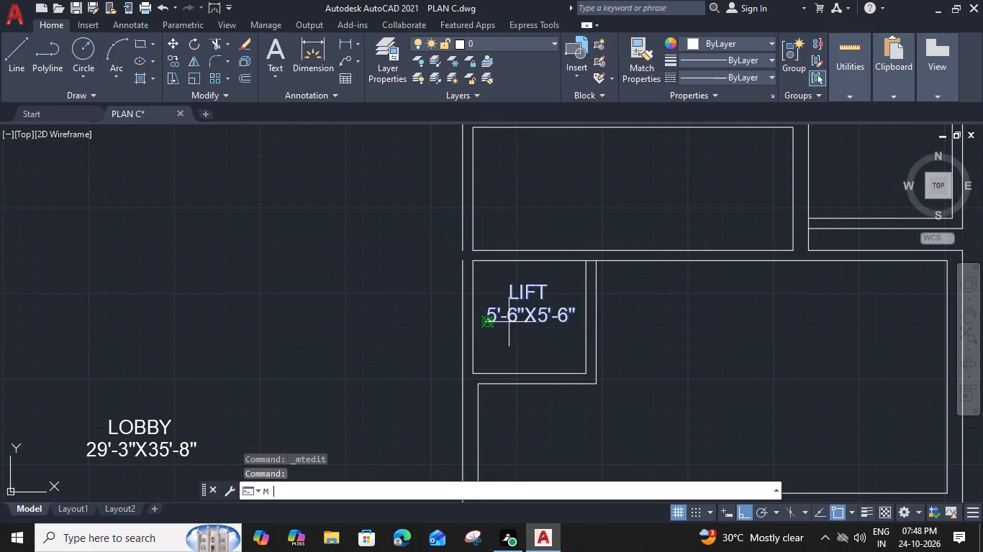
left_click(486, 321)
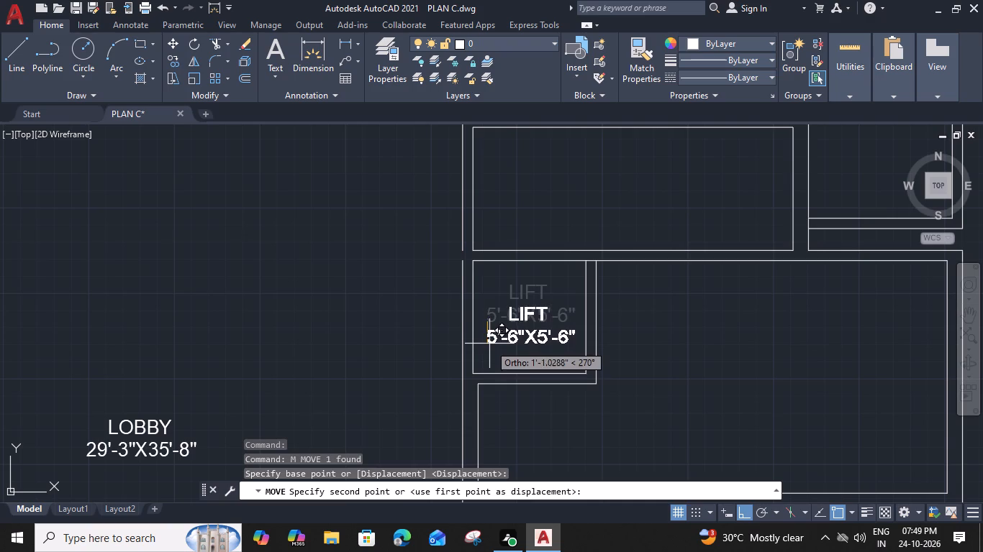
left_click(490, 344)
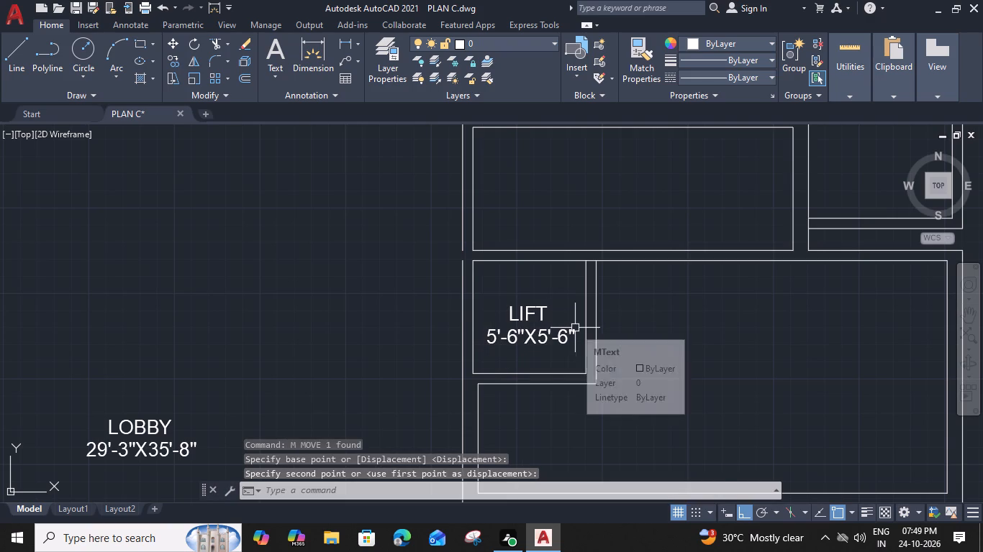
Copy the LIFT label straight up into the unlabelled room between the lift and the 15'-7"X15'-6" bedroom.
scroll(575, 328, "down", 1)
middle_click_drag(607, 335, 517, 336)
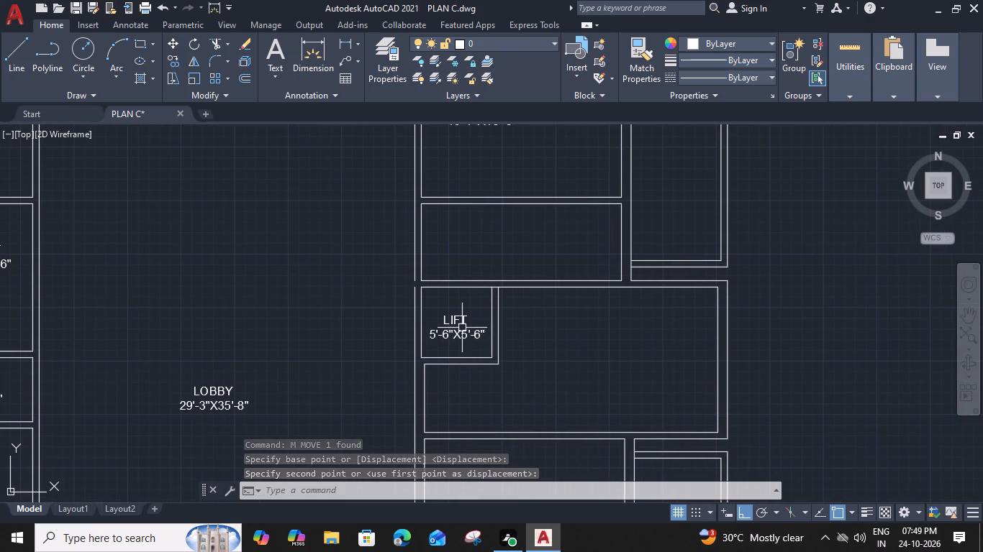
left_click(455, 319)
key("c")
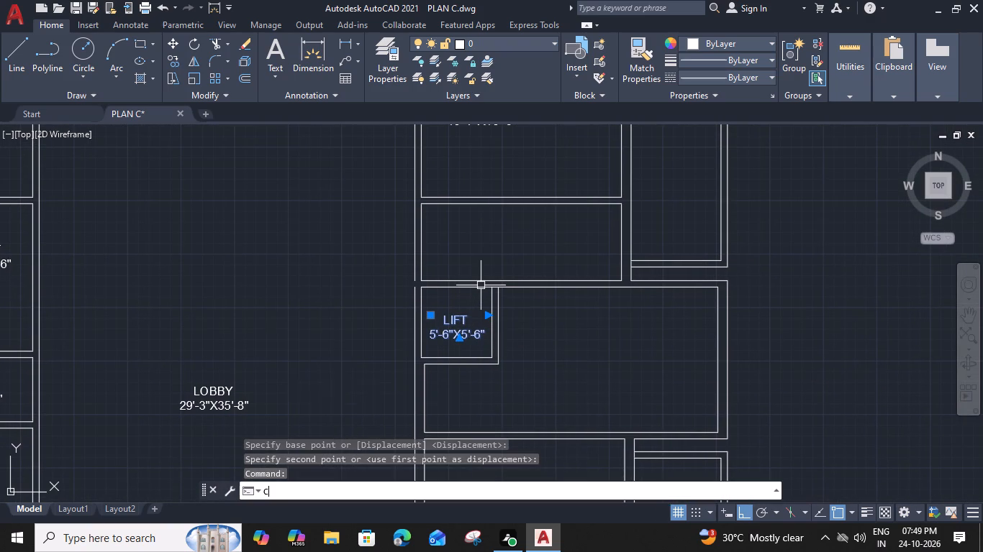
type("O")
key("space")
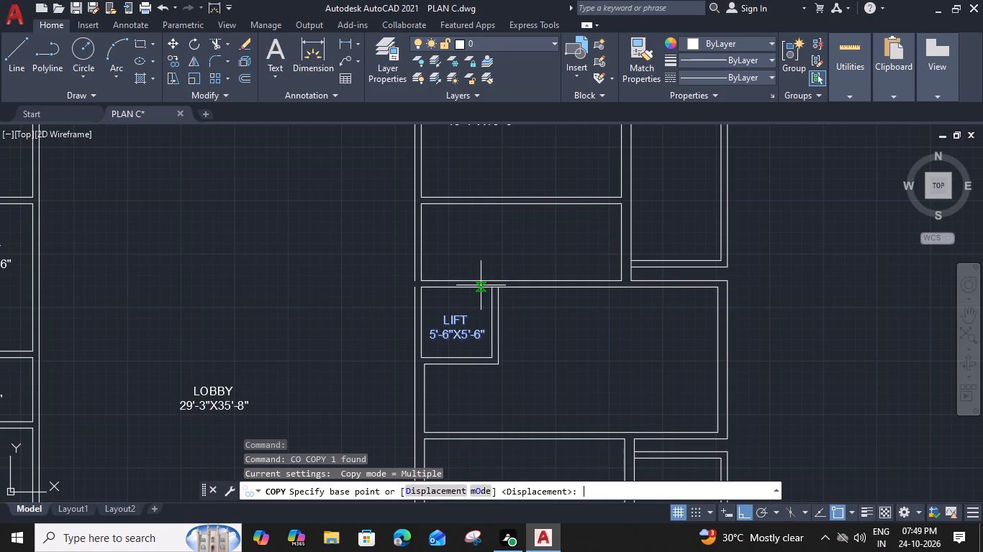
left_click(492, 340)
left_click(515, 251)
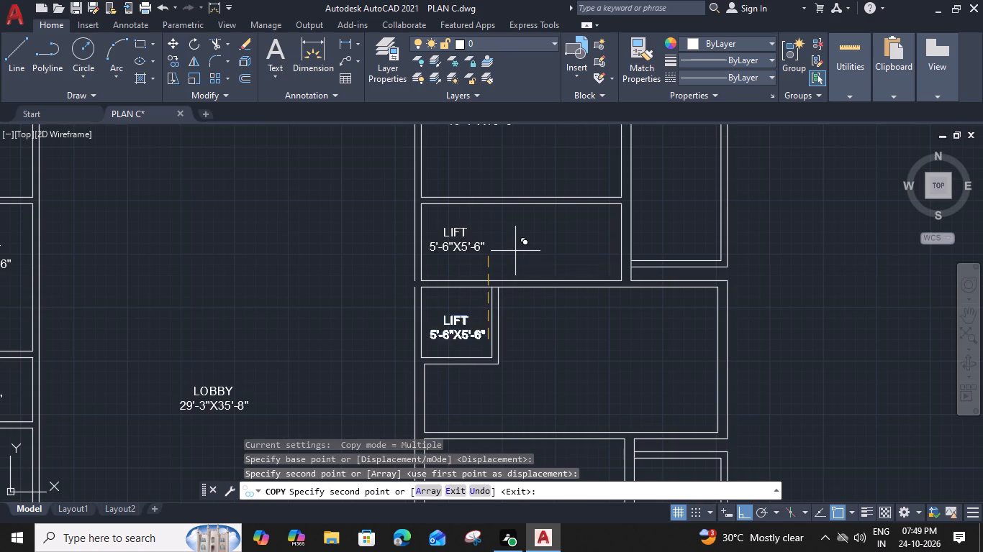
key("Escape")
Widen the copied LIFT label's text frame in the room above the lift and rename it DRESS CUM BATH, keeping the size on its own line.
middle_click_drag(515, 252, 463, 295)
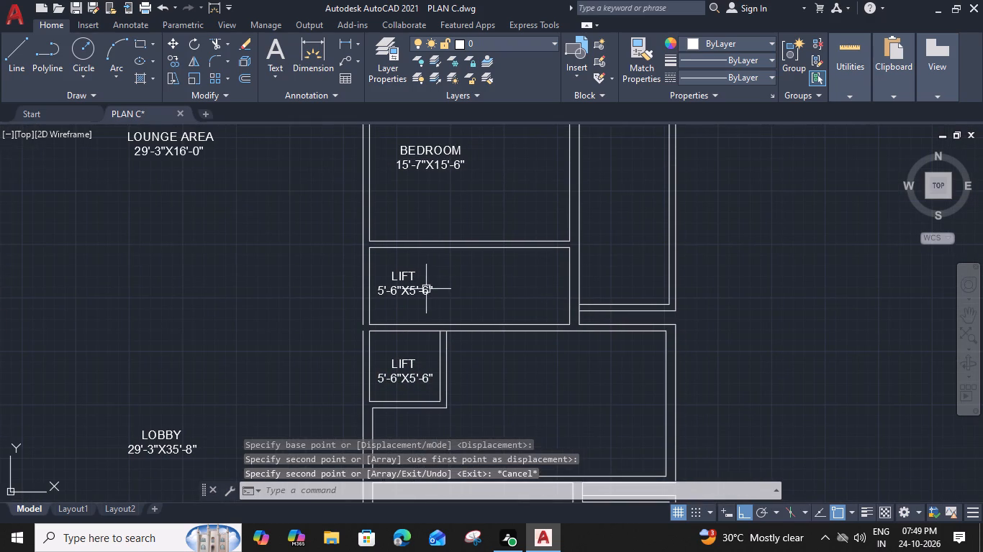
double_click(426, 289)
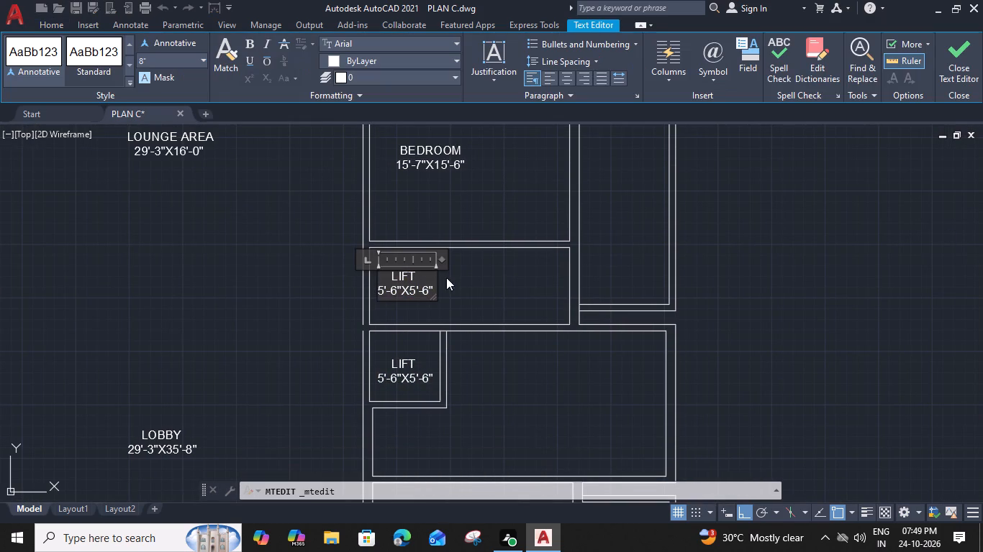
left_click_drag(436, 279, 560, 284)
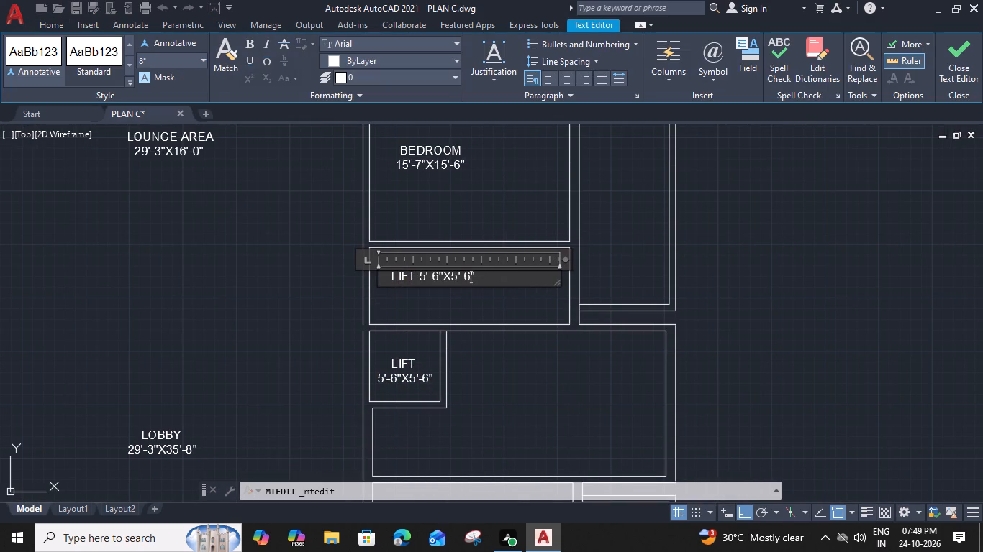
left_click(417, 273)
key("Return")
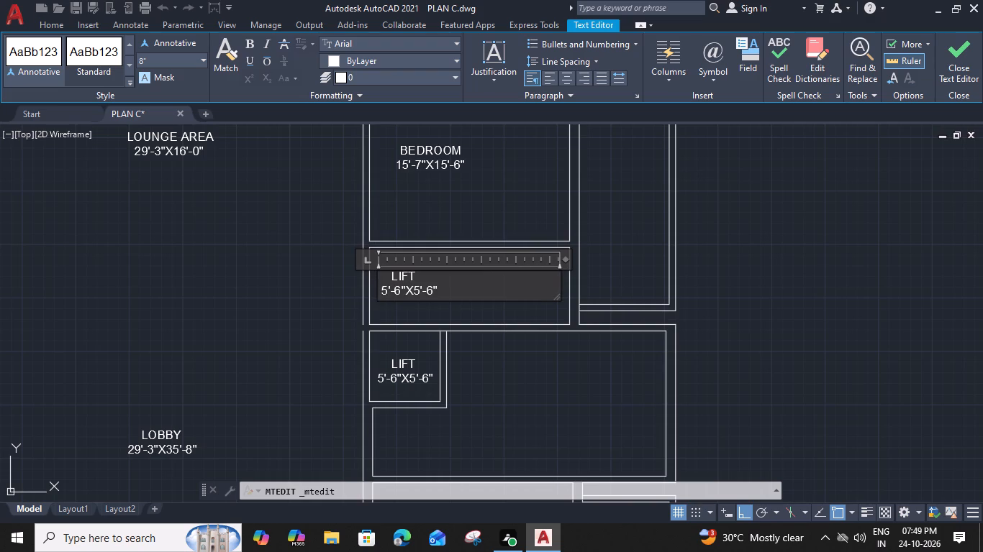
left_click_drag(420, 279, 364, 276)
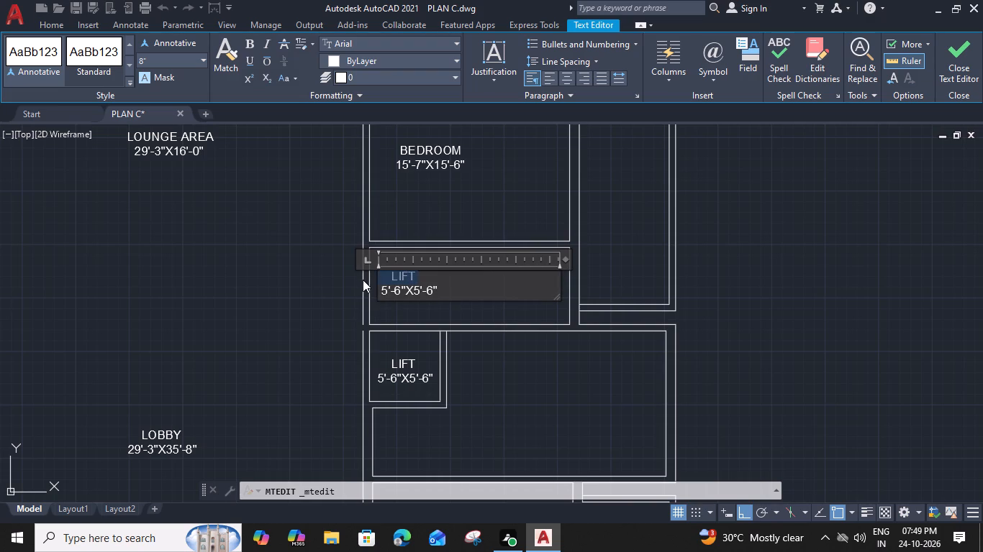
key("d")
key("r")
key("e")
type("SS")
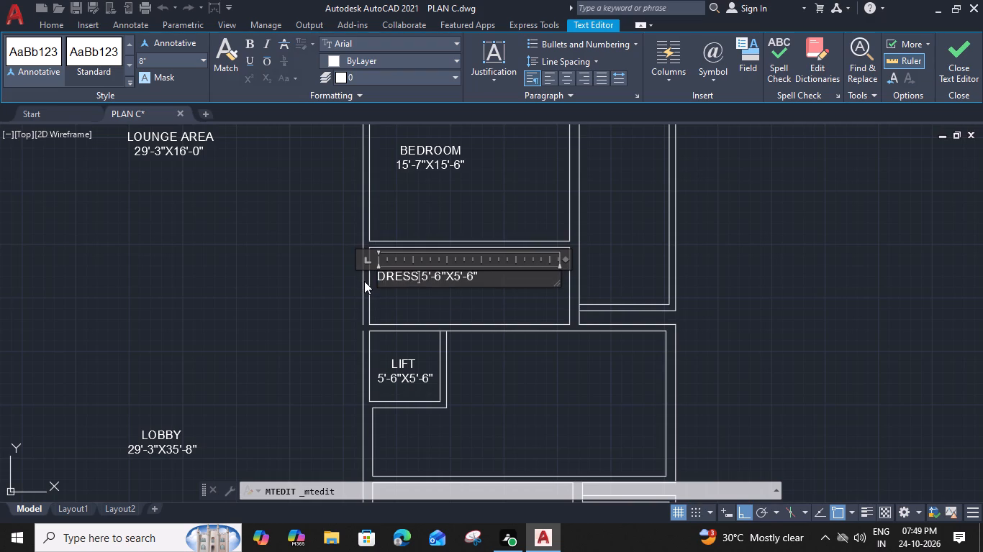
key("space")
key("c")
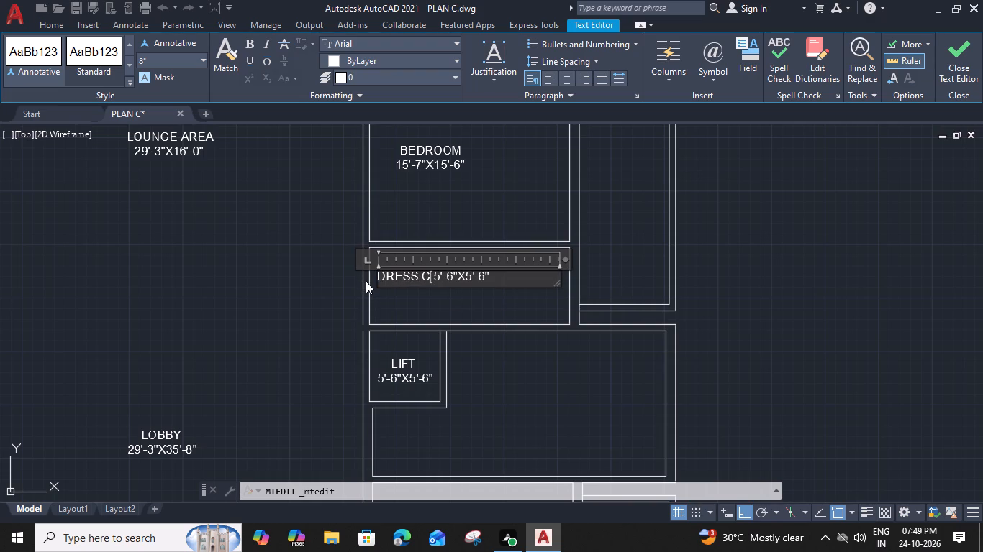
key("u")
key("m")
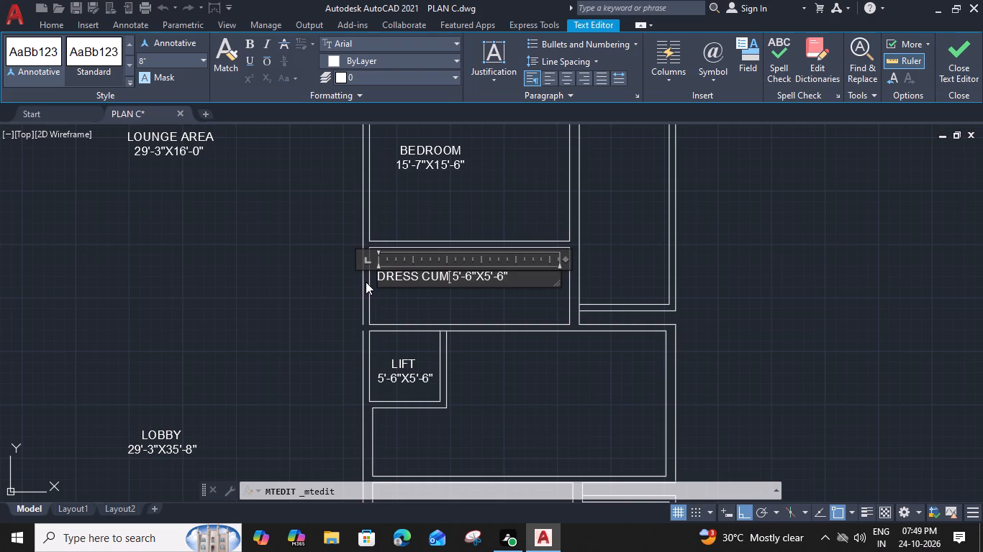
key("space")
type("BATH")
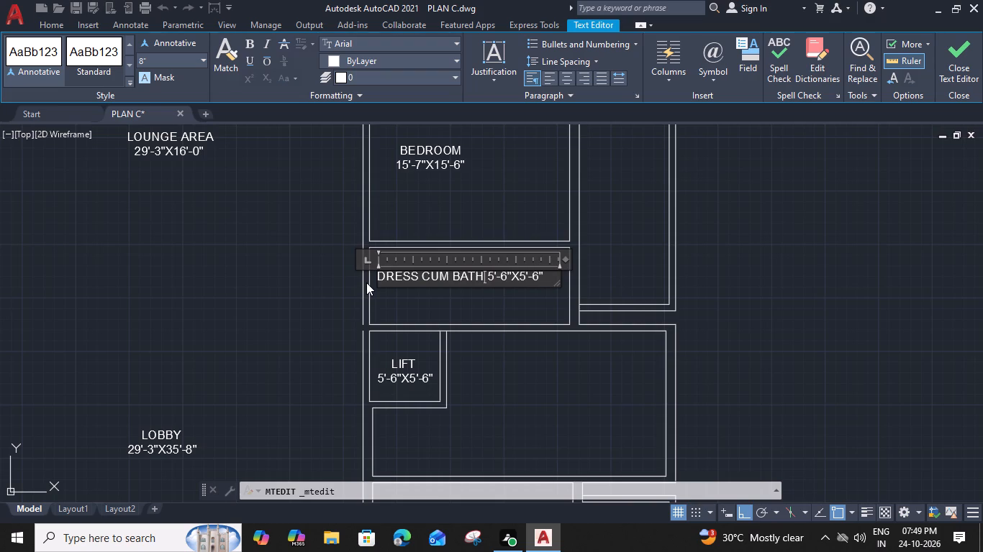
key("Return")
Change the DRESS CUM BATH label's dimension line to 15'-7"X6'-0".
scroll(394, 287, "up", 2)
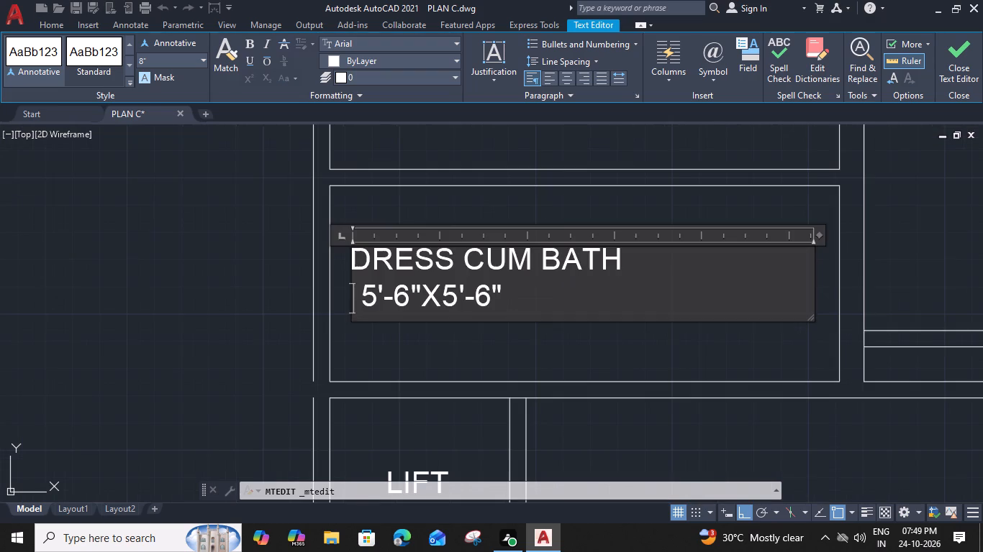
left_click(366, 293)
key("1")
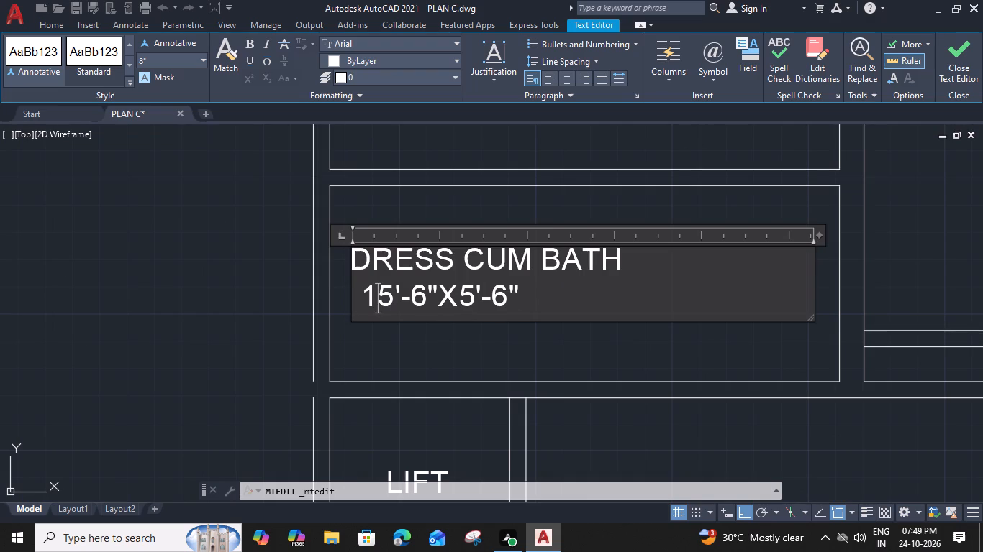
left_click_drag(425, 295, 417, 294)
key("7")
left_click_drag(471, 293, 462, 292)
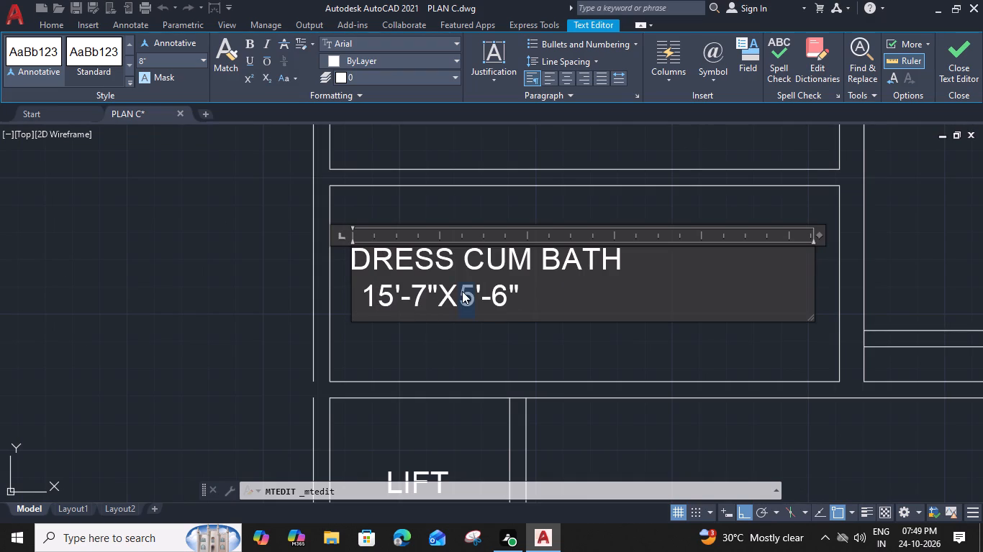
key("6")
left_click_drag(494, 294, 503, 293)
left_click_drag(503, 293, 506, 293)
key("0")
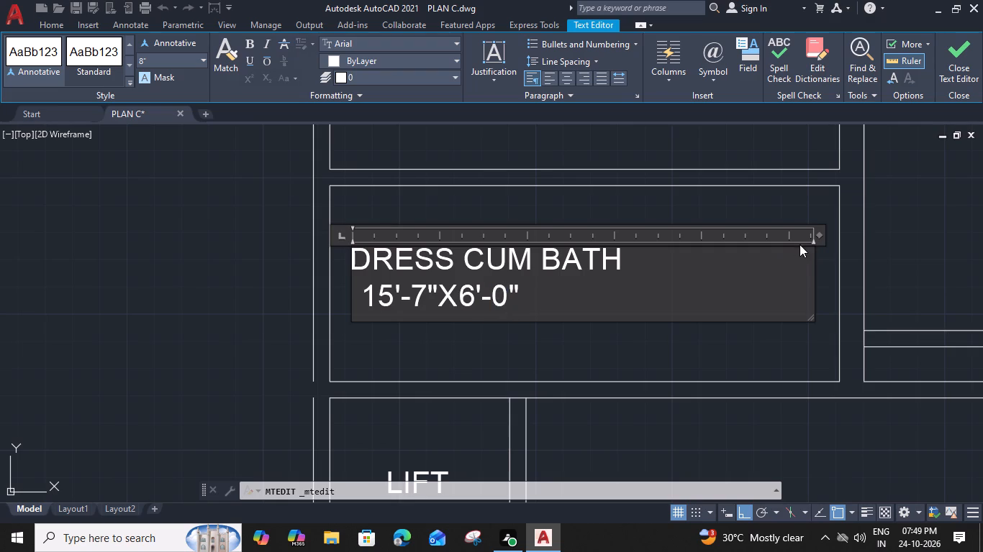
Narrow the DRESS CUM BATH text frame to fit its name and indent the dimension line with spaces to centre it underneath.
left_click_drag(818, 235, 625, 231)
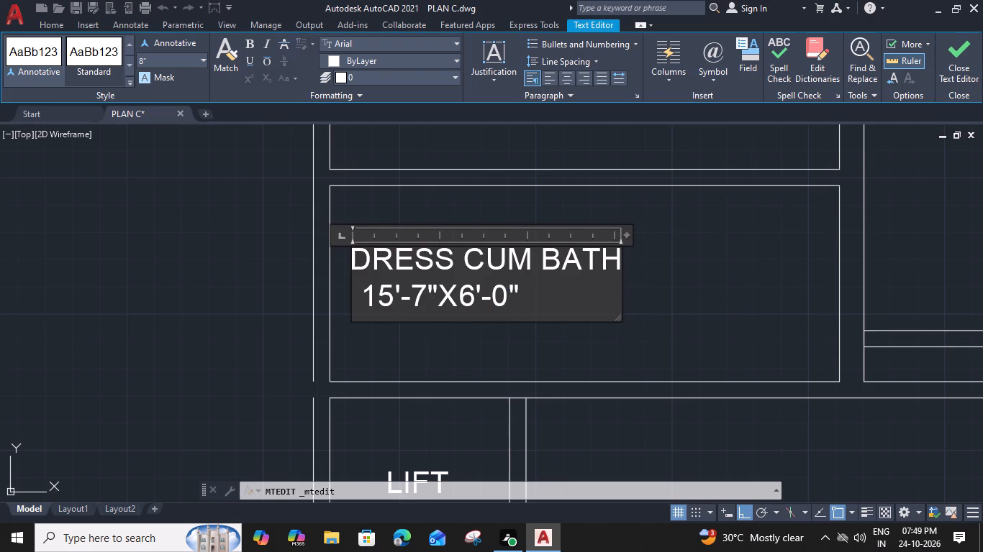
left_click(362, 299)
key("space")
key("space")
key("space")
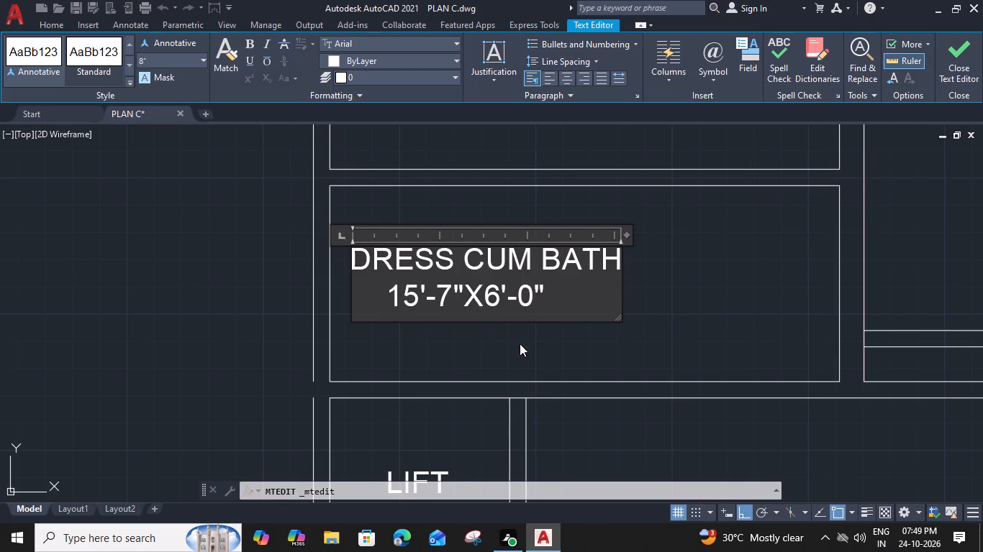
key("space")
key("space")
left_click(554, 344)
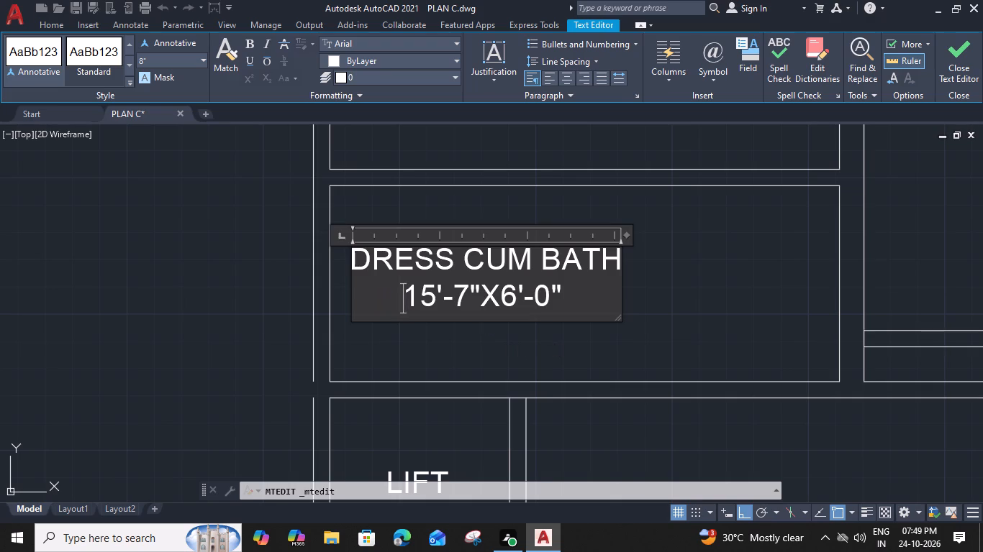
Move the DRESS CUM BATH label horizontally to the right so it sits centred in its room.
left_click(620, 271)
type("M")
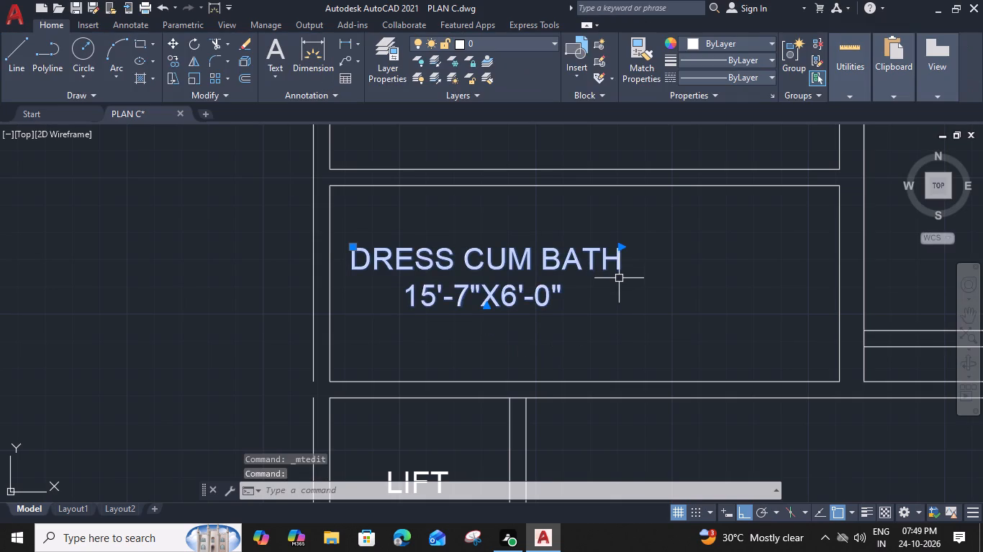
key("space")
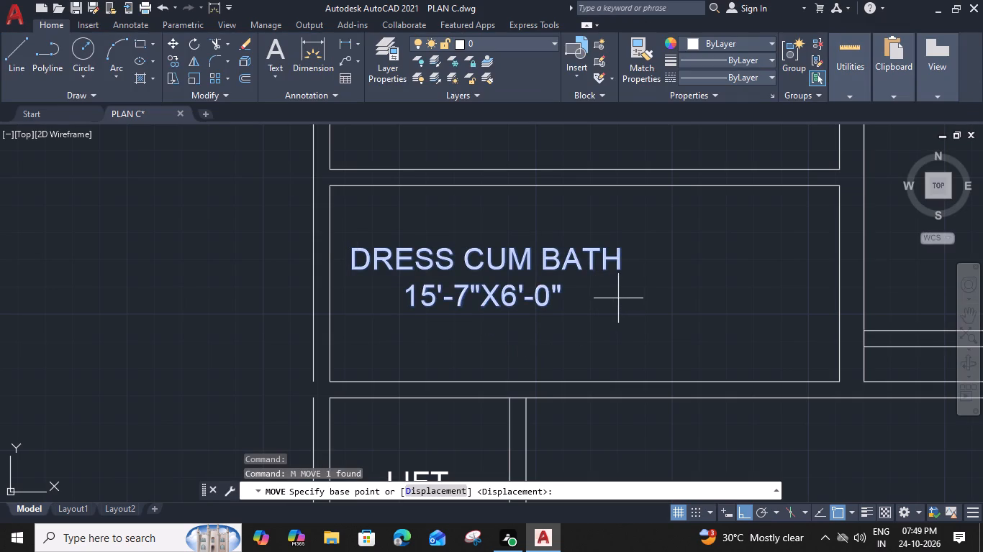
left_click(623, 245)
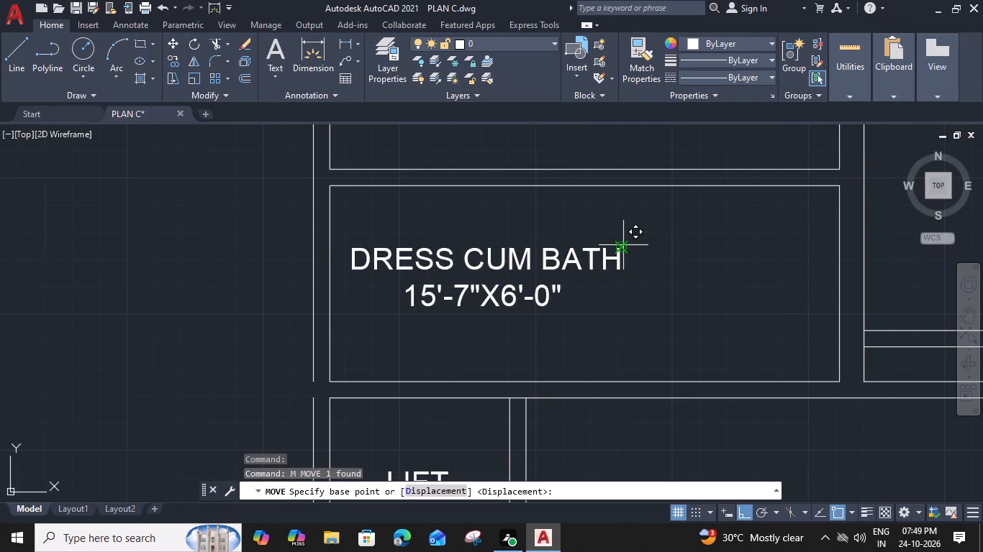
left_click(726, 249)
Copy the 8'-0" WIDE BALCONY label beside the drawing room straight up into the long balcony beside the 15'-7"X15'-6" bedroom.
scroll(726, 249, "down", 2)
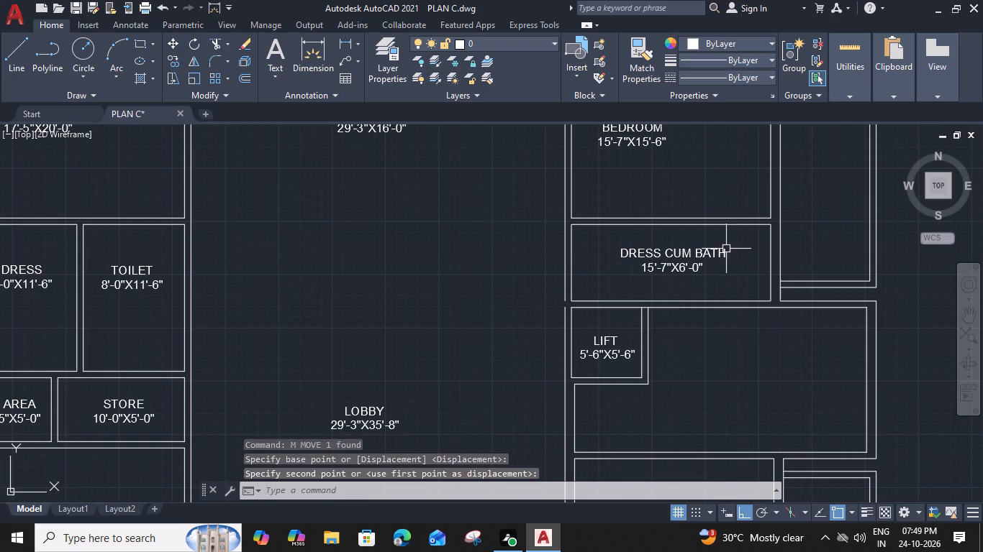
scroll(679, 310, "down", 1)
middle_click_drag(665, 311, 416, 374)
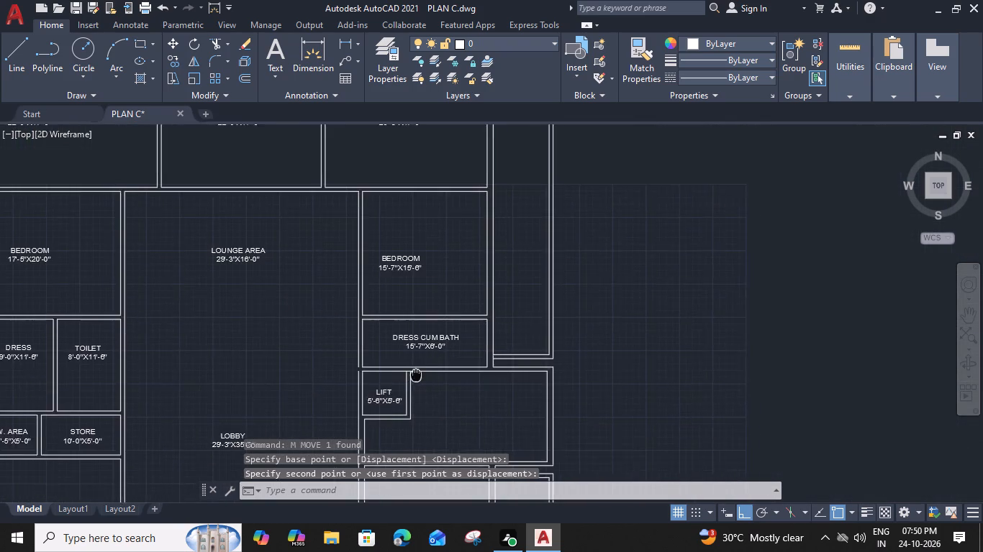
middle_click_drag(416, 374, 422, 357)
middle_click_drag(437, 339, 422, 357)
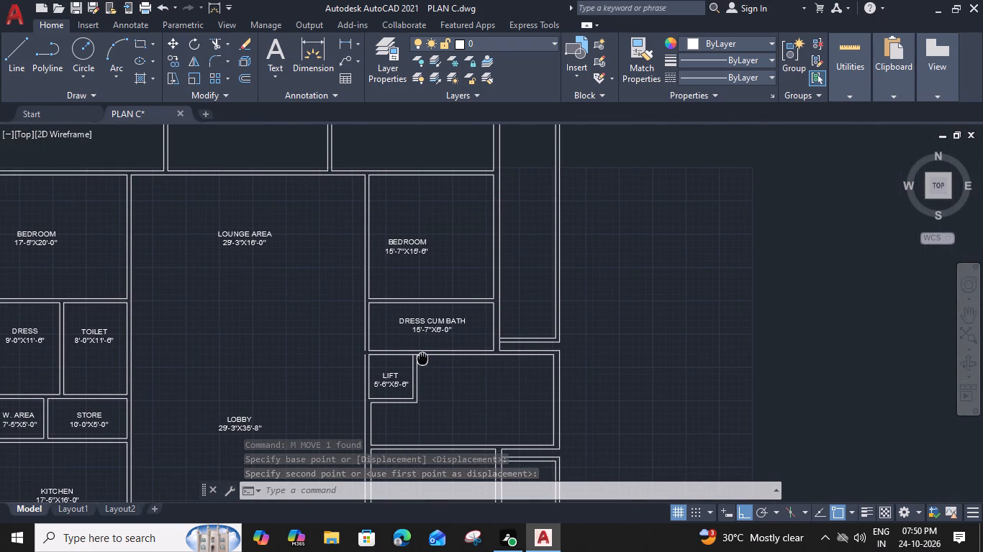
middle_click_drag(422, 357, 443, 254)
middle_click_drag(416, 369, 417, 355)
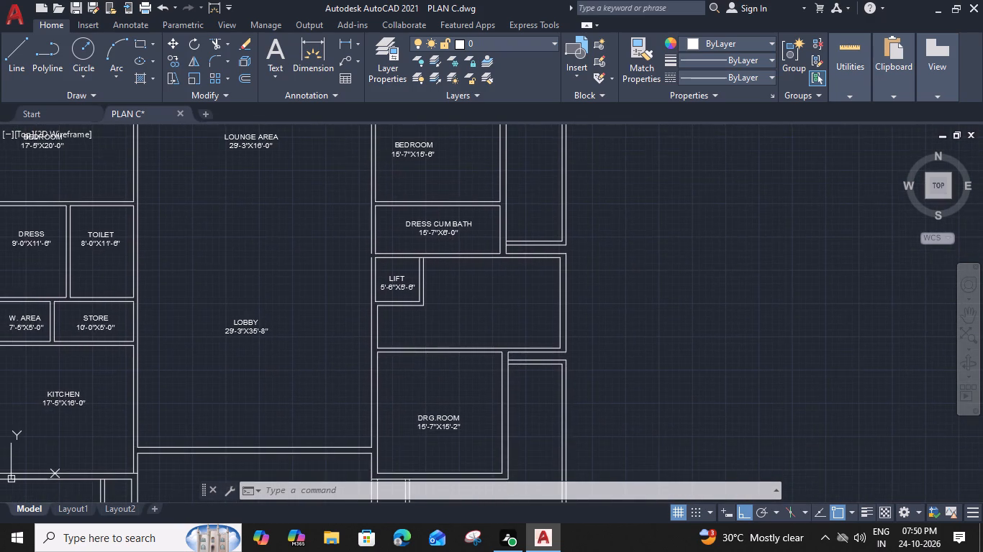
middle_click_drag(417, 355, 432, 273)
left_click(477, 429)
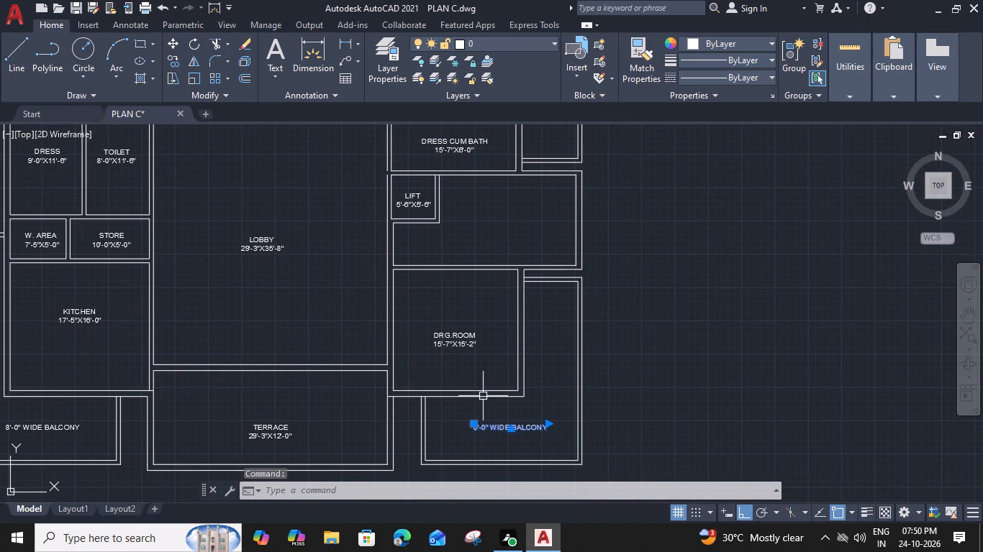
type("CO")
key("space")
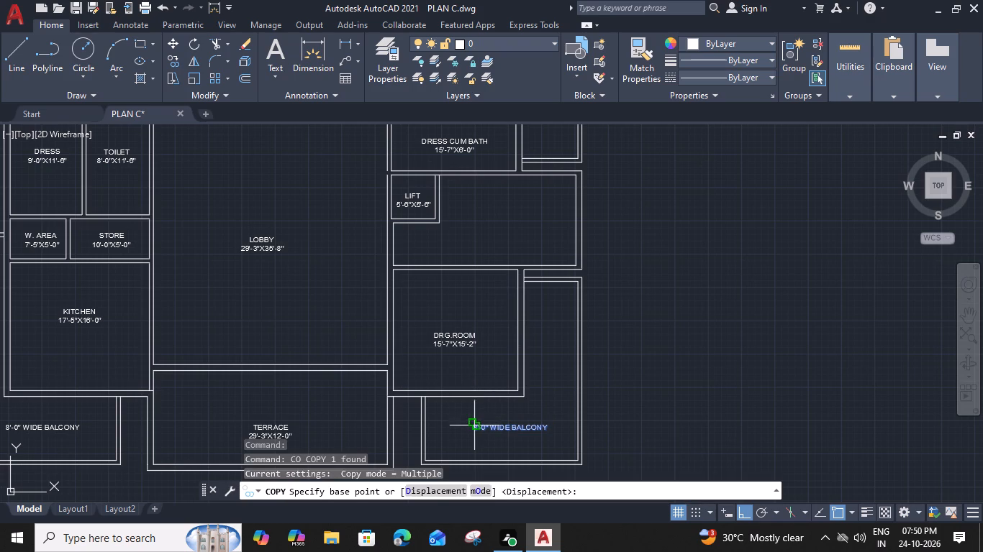
left_click(474, 427)
middle_click_drag(524, 232, 441, 460)
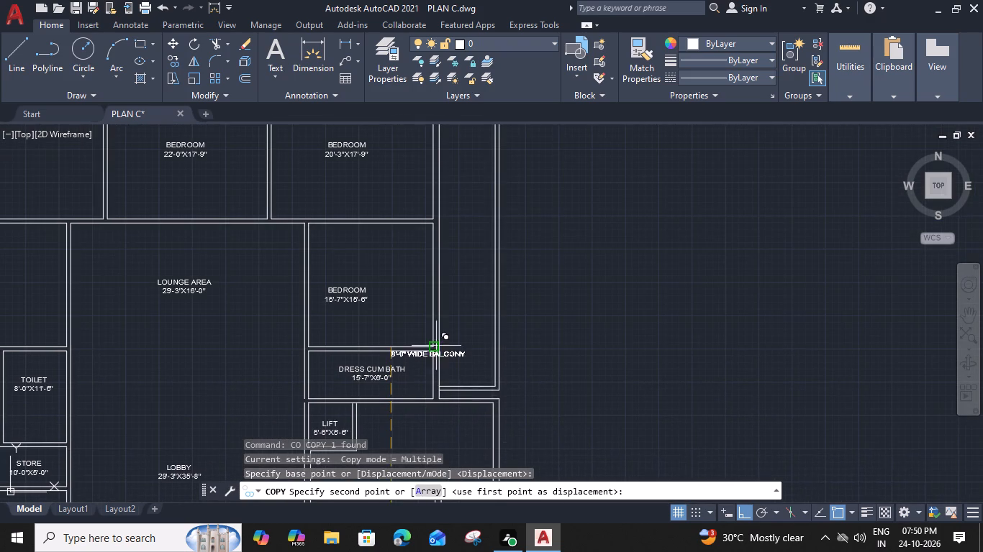
left_click(442, 264)
key("Escape")
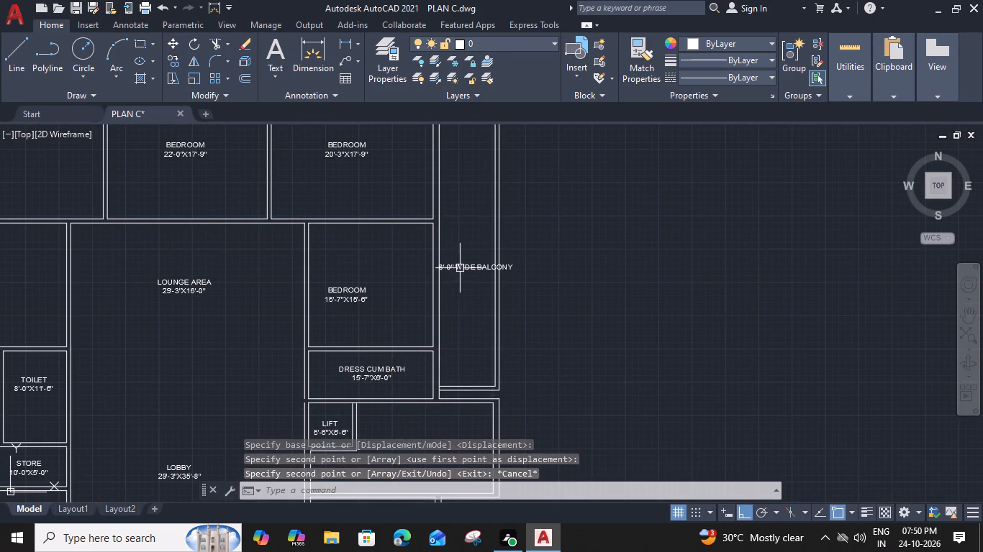
Change the copied balcony label beside the bedroom to read 7'-0" WIDE BALCONY.
double_click(461, 267)
scroll(463, 262, "up", 3)
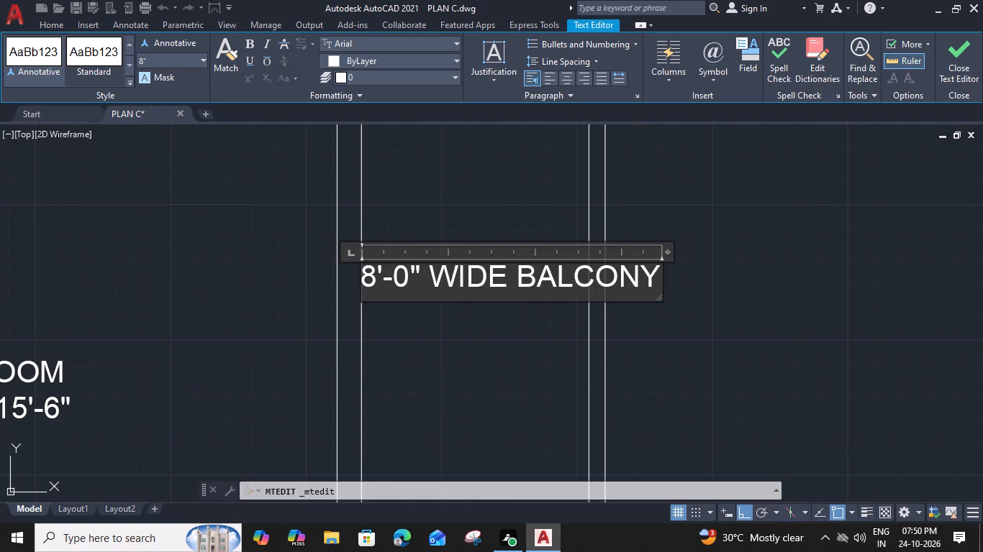
left_click_drag(371, 270, 362, 270)
key("7")
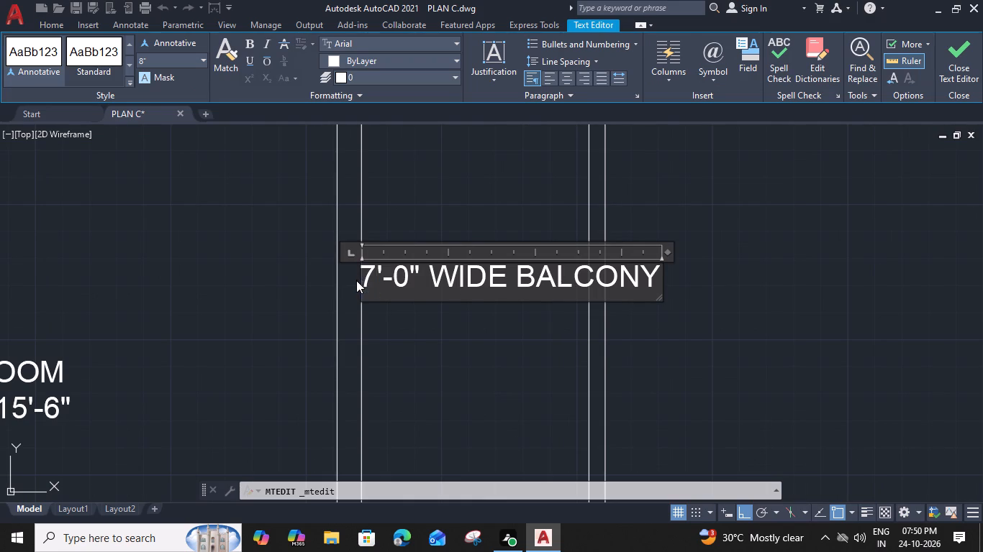
left_click(507, 329)
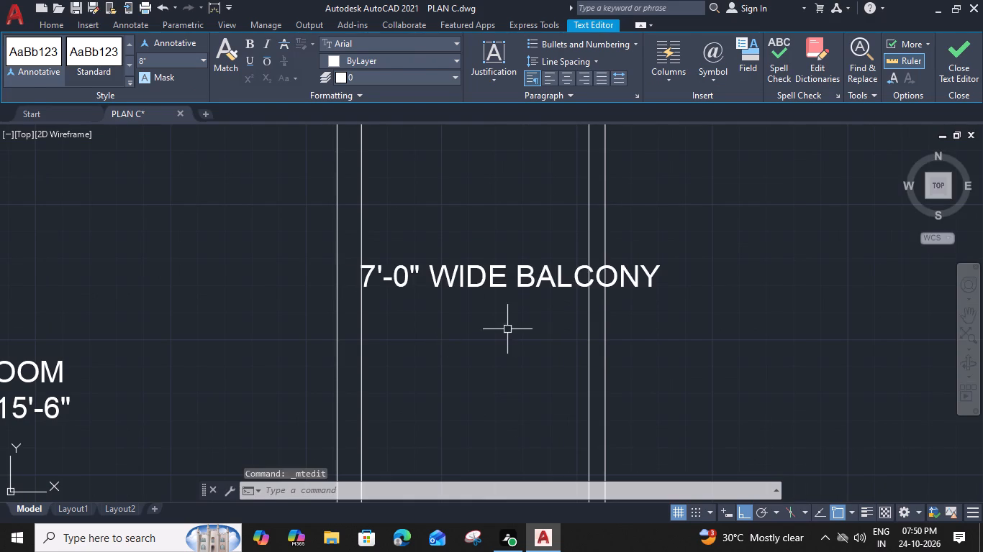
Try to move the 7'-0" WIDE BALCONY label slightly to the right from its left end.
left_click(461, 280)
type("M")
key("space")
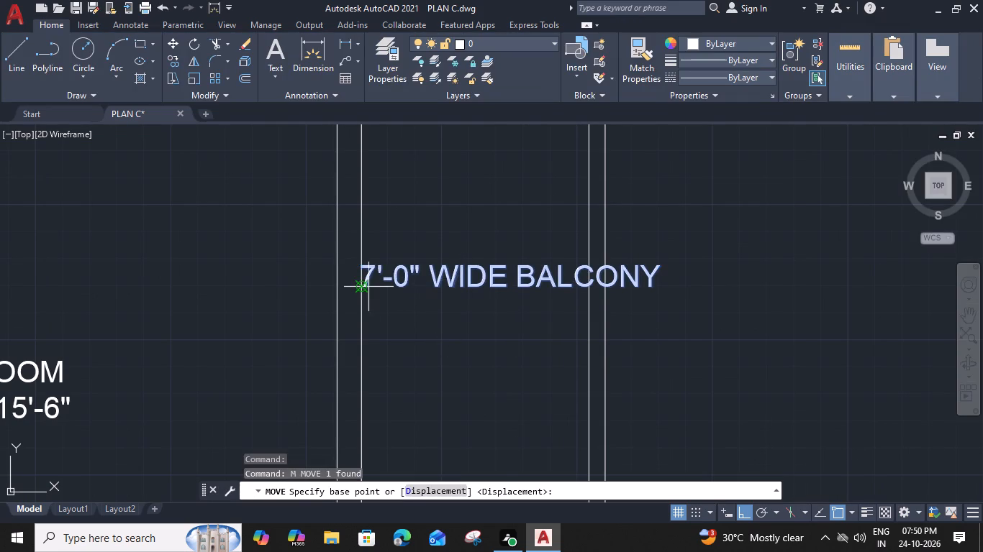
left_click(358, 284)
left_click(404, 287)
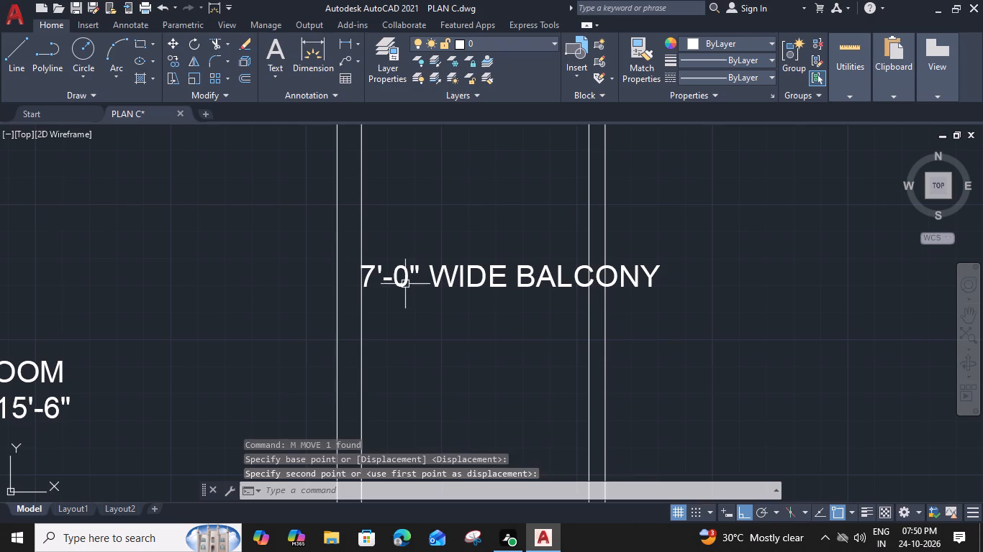
Move the 7'-0" WIDE BALCONY label horizontally to the right so it starts near the middle of the balcony's width.
left_click(406, 279)
key("m")
key("space")
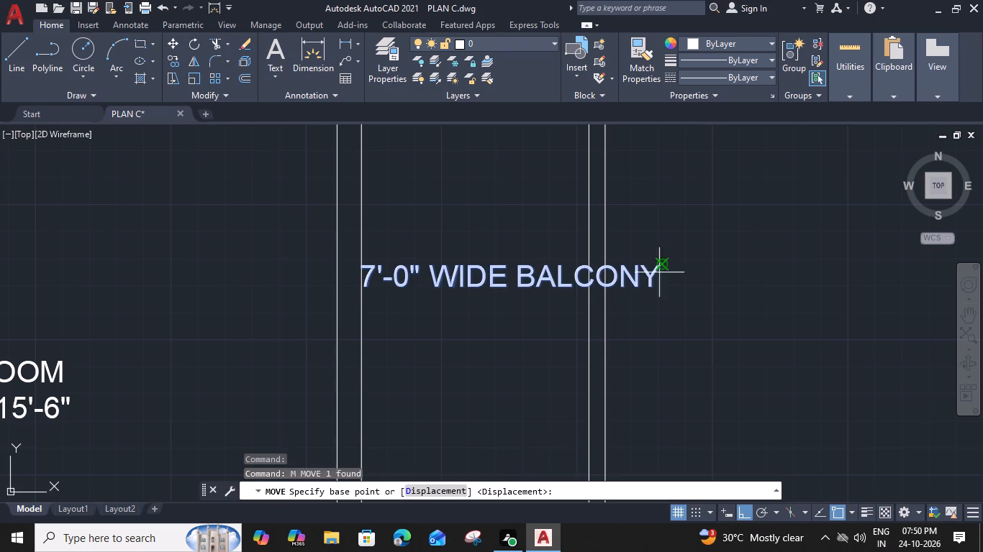
left_click(665, 267)
left_click(791, 263)
Rotate the 7'-0" WIDE BALCONY label 90° about its lower-left end so it reads upward along the balcony.
left_click(529, 272)
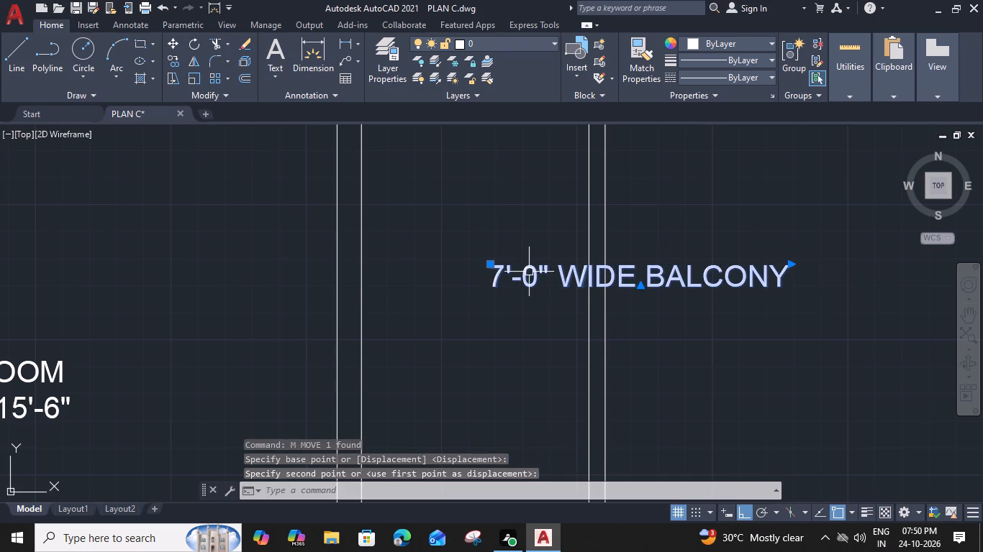
type("RO")
key("space")
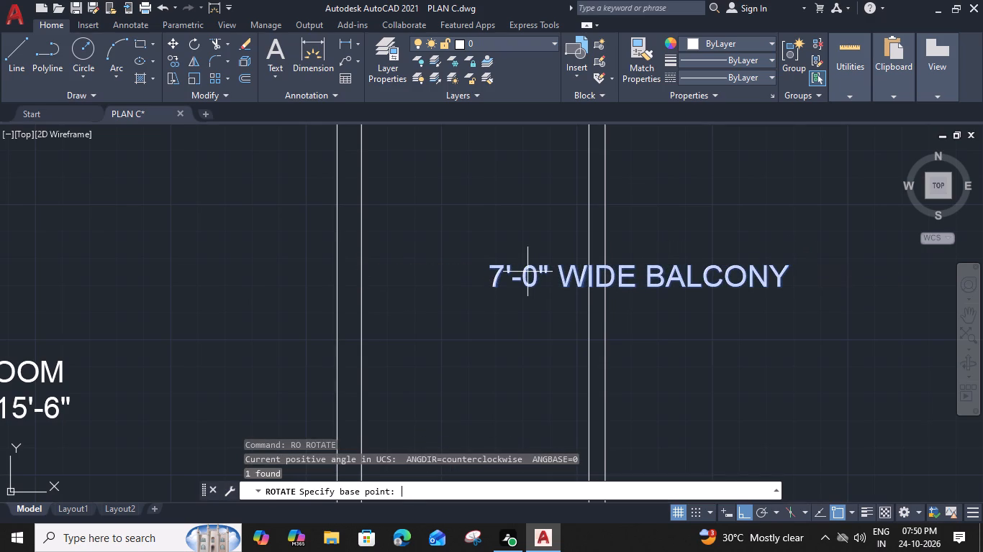
left_click(497, 291)
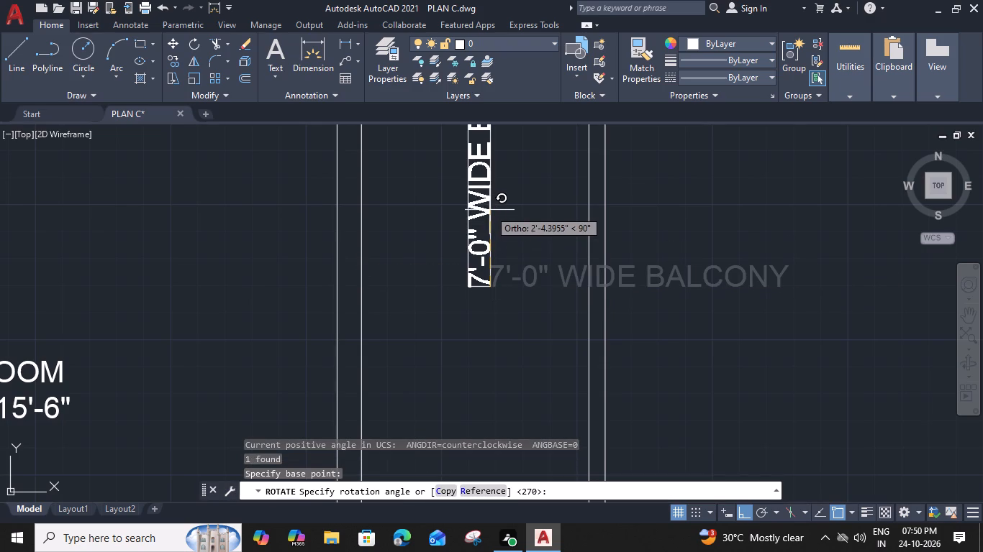
left_click(490, 210)
Review the whole floor plan to check its labels and outline.
scroll(490, 210, "down", 3)
middle_click_drag(486, 296, 499, 305)
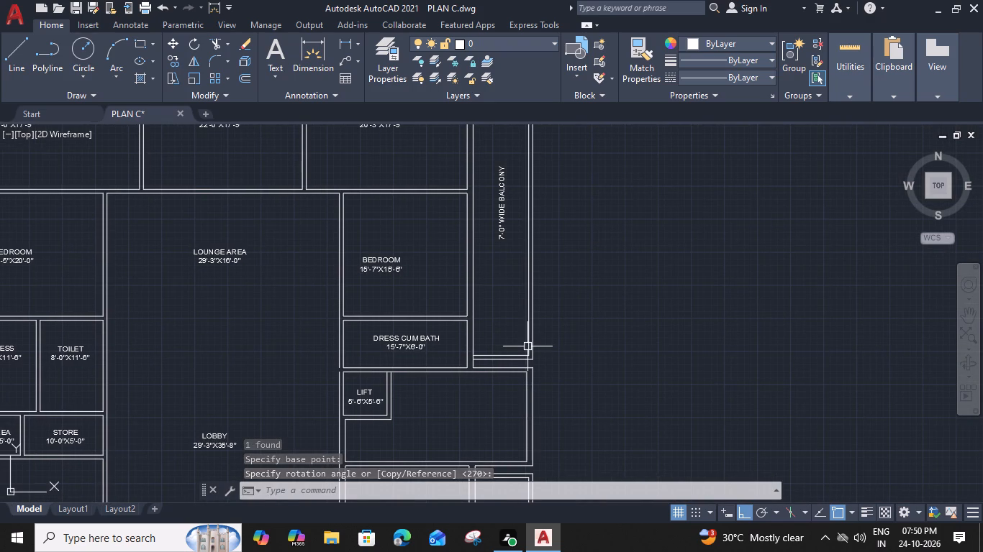
middle_click_drag(427, 360, 520, 350)
scroll(330, 341, "down", 2)
middle_click_drag(327, 347, 409, 323)
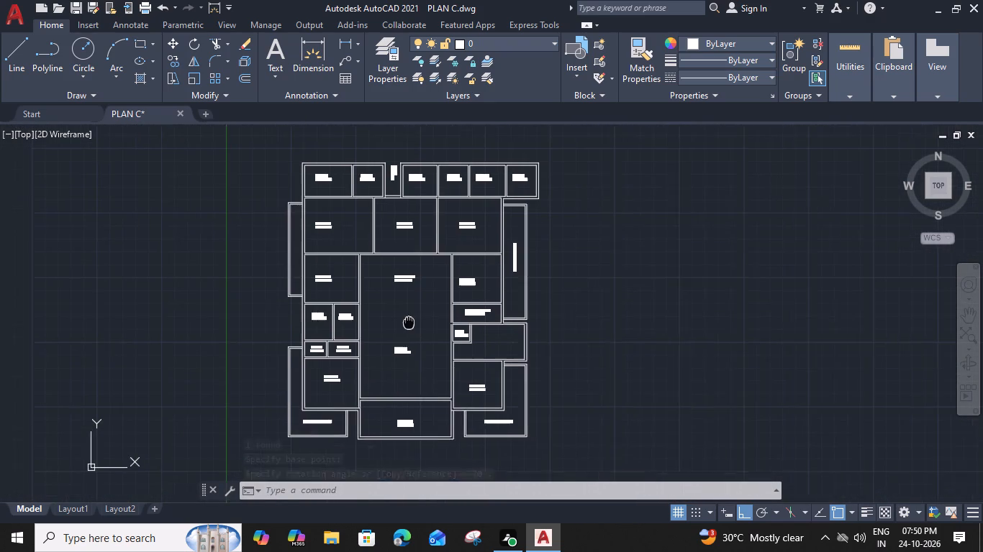
middle_click_drag(409, 323, 409, 323)
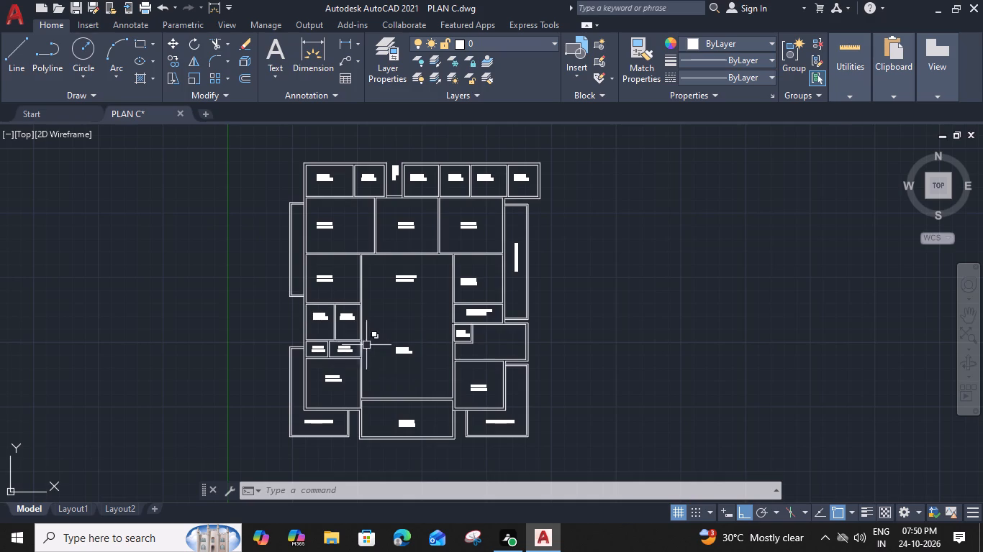
middle_click_drag(423, 396, 455, 381)
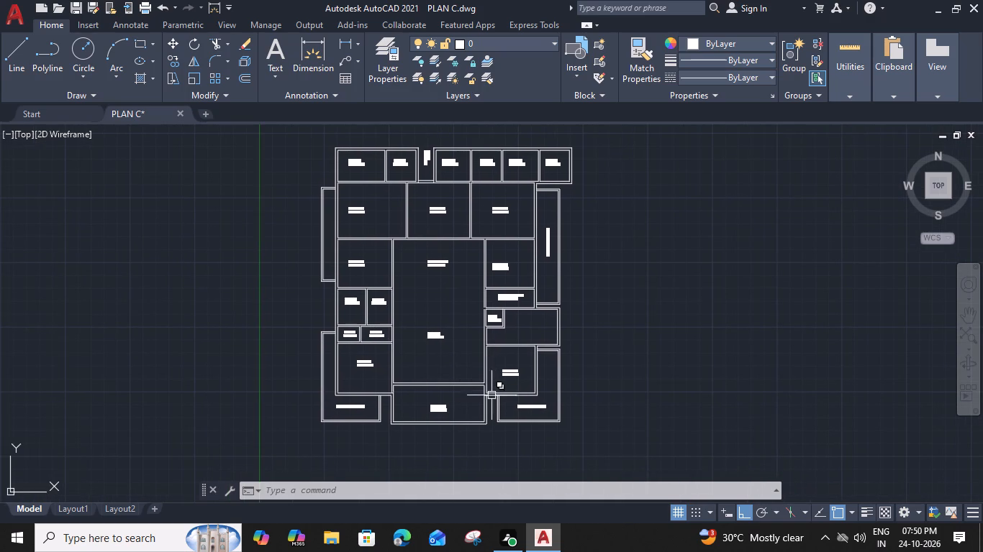
middle_click_drag(491, 374, 463, 402)
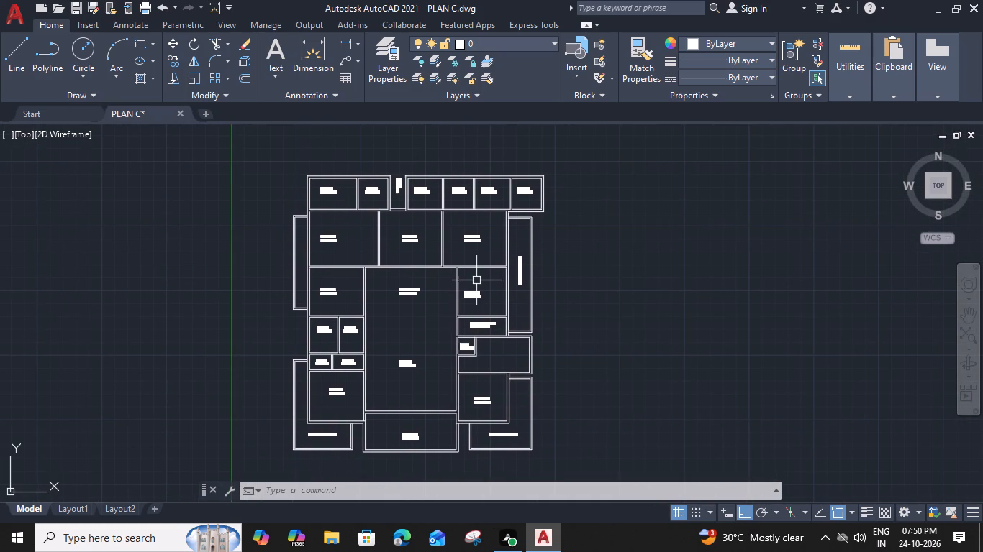
Draw a three-point arc through the inner upper-right corner of the 7'-0" wide balcony, starting and ending on its inner wall lines.
scroll(512, 246, "up", 2)
middle_click_drag(543, 218, 458, 349)
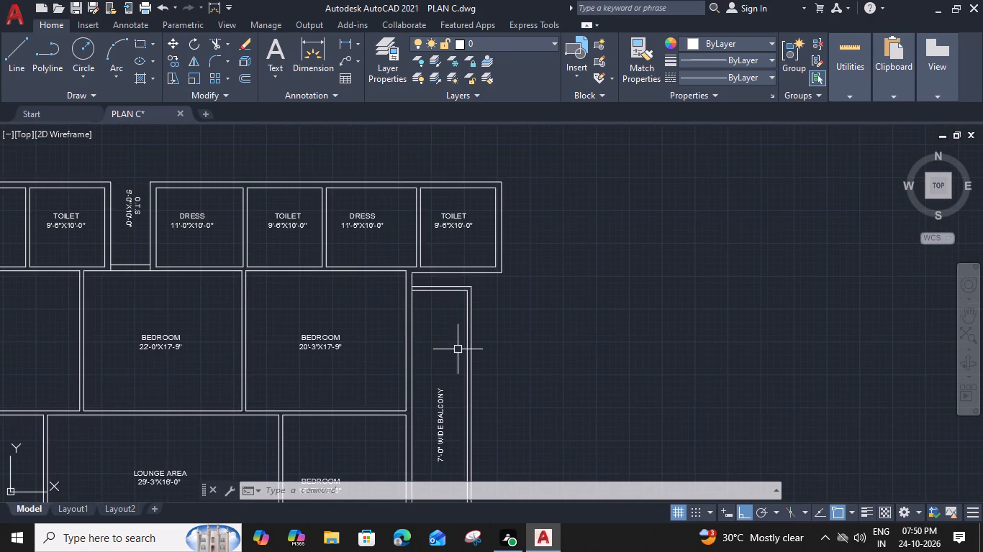
scroll(456, 267, "up", 2)
key("a")
key("r")
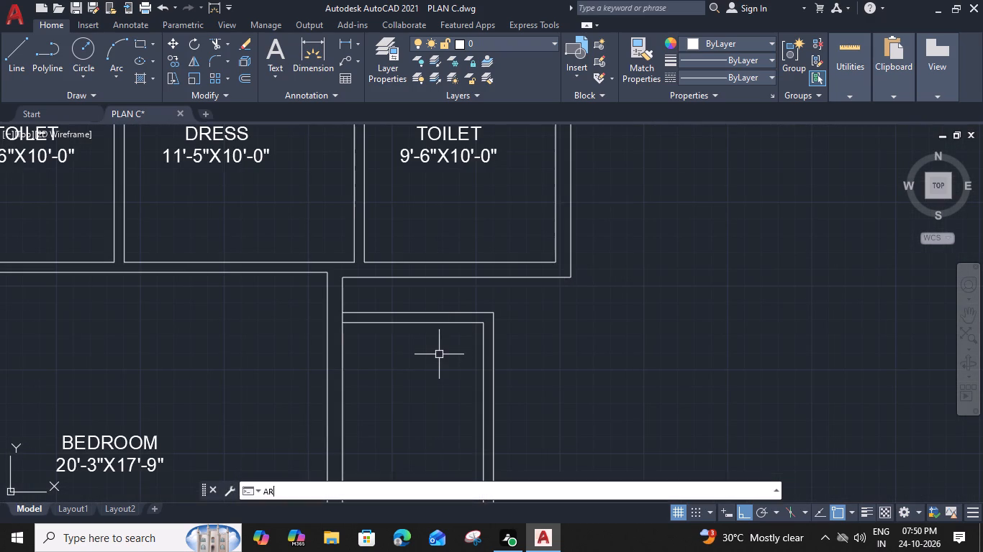
type("C")
key("space")
scroll(450, 333, "up", 2)
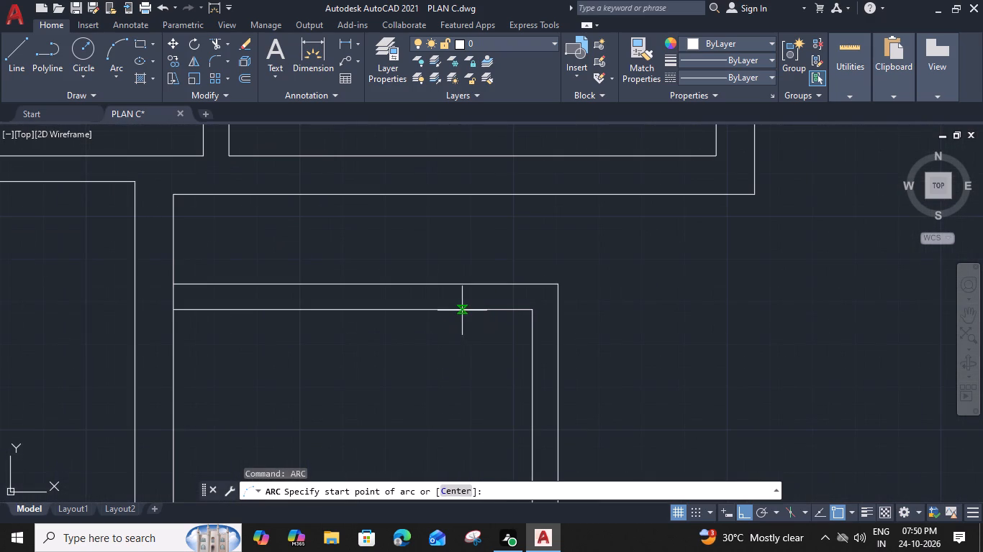
left_click(461, 310)
left_click(531, 312)
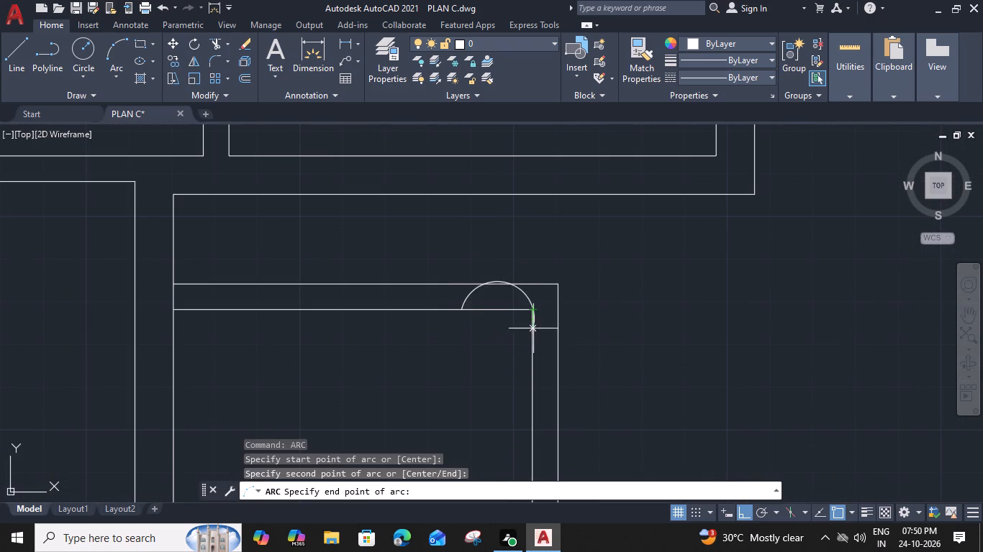
left_click(533, 380)
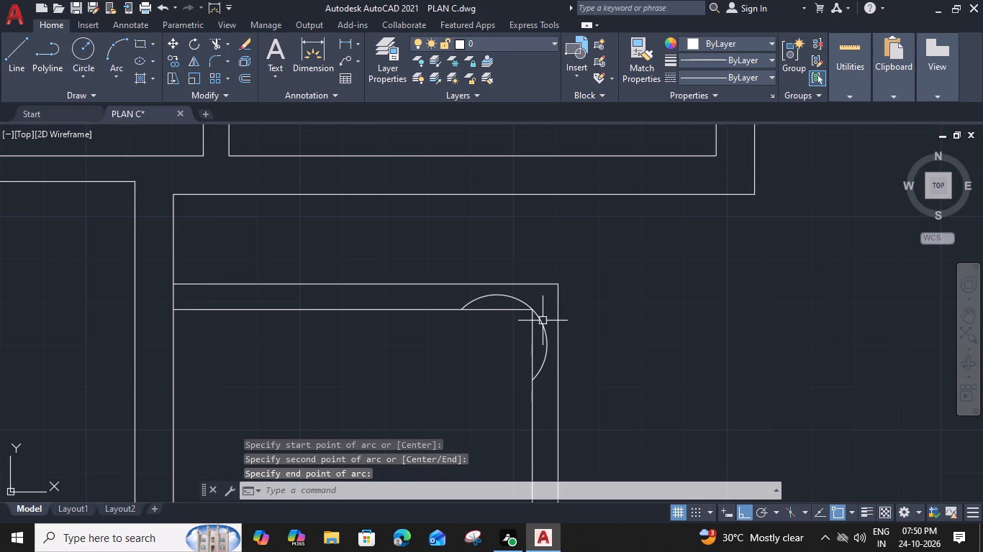
Reshape the corner arc by pulling its midpoint inward until it rounds smoothly into both inner balcony wall lines.
left_click(543, 321)
left_click(535, 309)
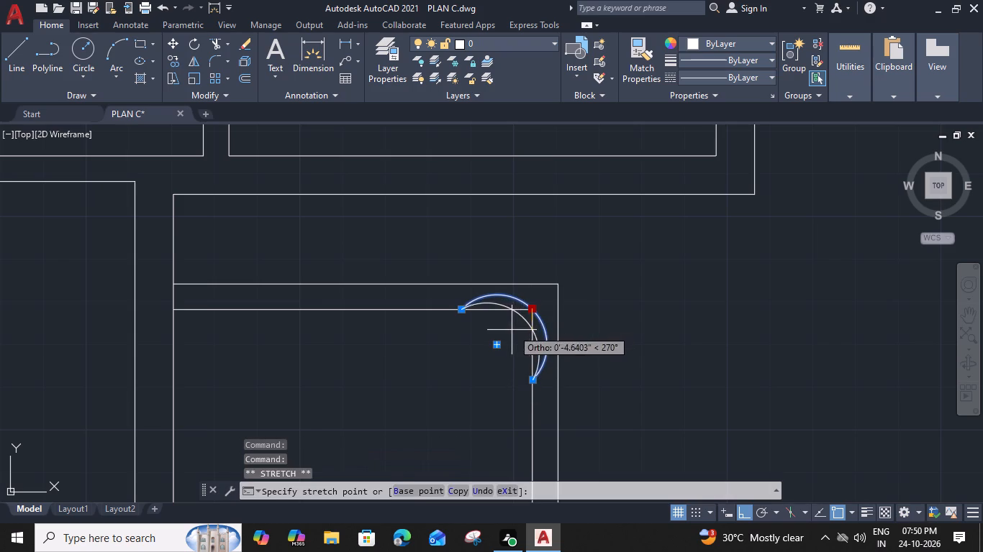
left_click(512, 330)
middle_click_drag(516, 341, 545, 306)
left_click(553, 285)
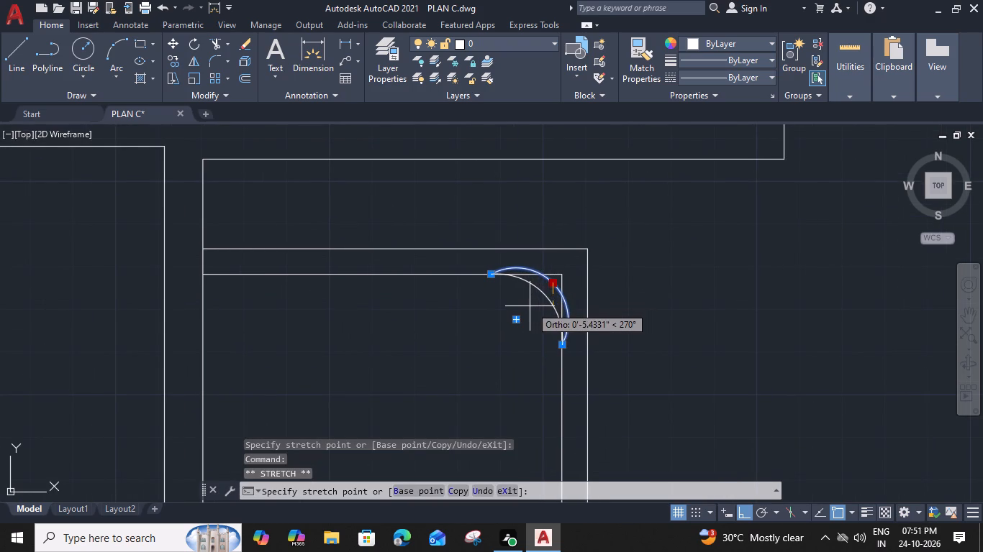
left_click(530, 307)
middle_click_drag(533, 326, 565, 297)
scroll(566, 277, "up", 2)
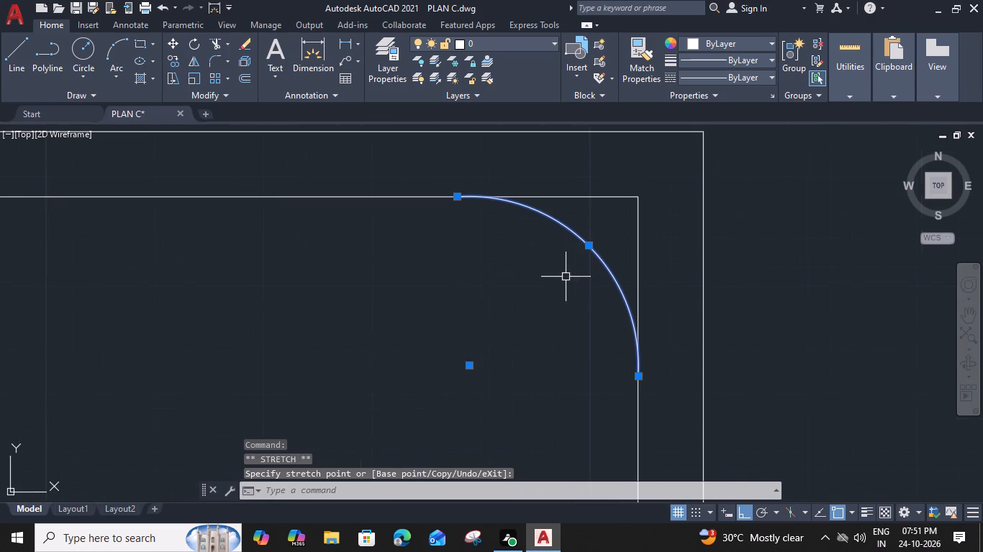
left_click(592, 244)
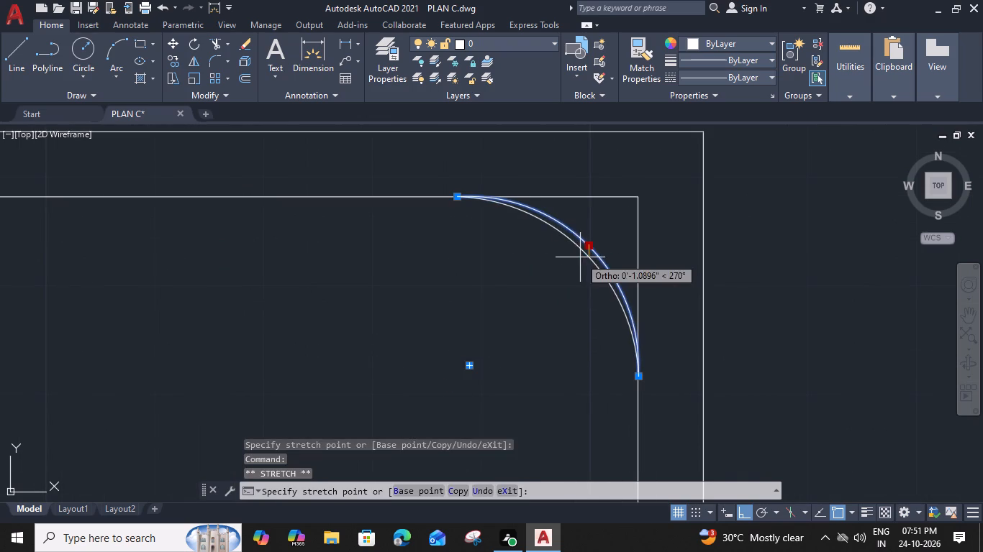
left_click(580, 257)
Offset the corner arc 6" outward to the balcony's outer wall lines.
type("O")
key("space")
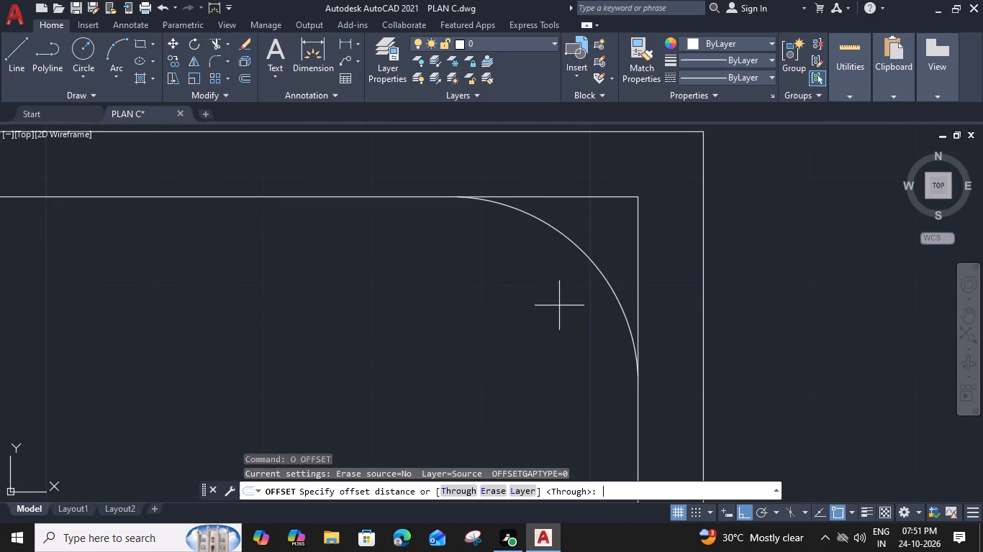
type("6\"")
key("Return")
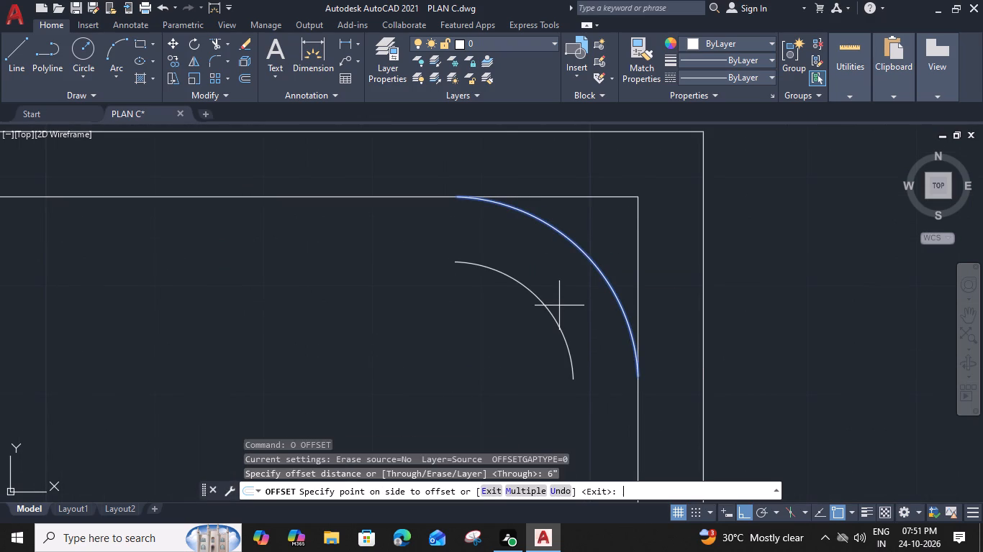
left_click(639, 172)
key("Escape")
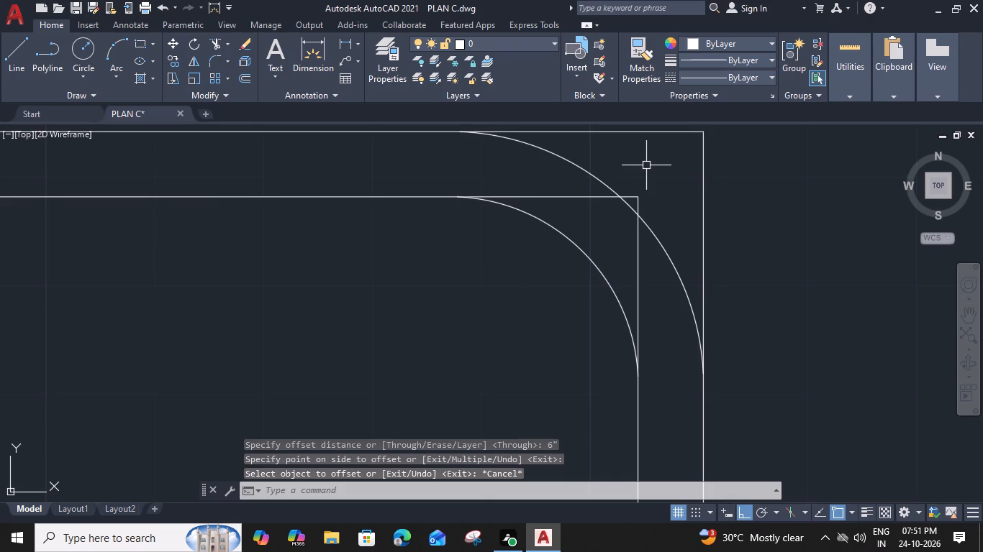
Trim away the square corner of the balcony's inner wall lines outside the inner arc.
type("TR")
key("space")
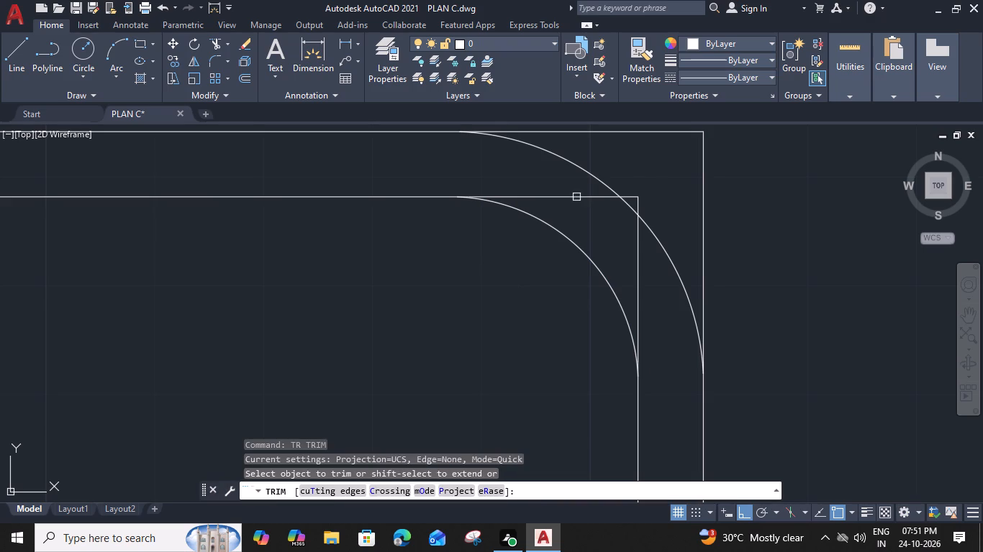
left_click(576, 197)
left_click(637, 248)
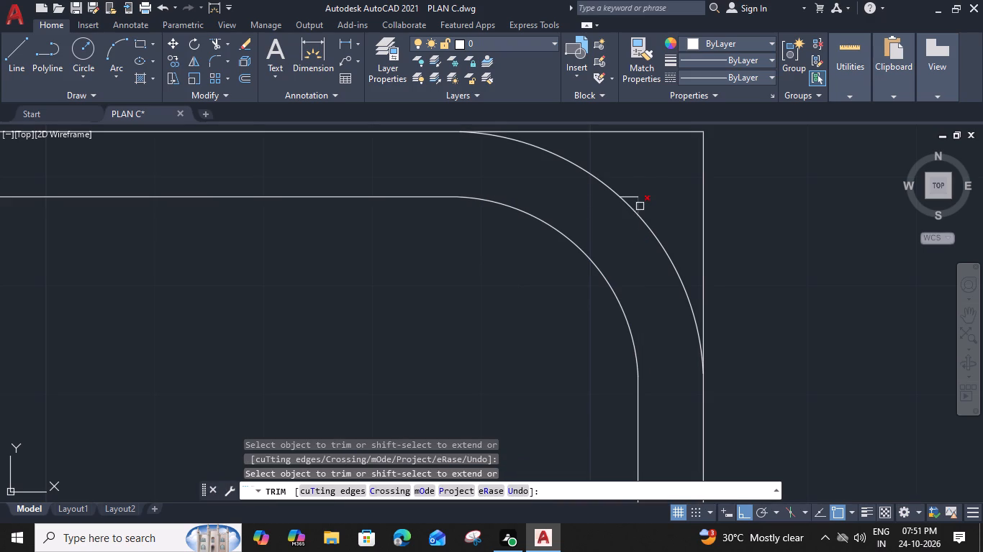
left_click(640, 206)
left_click(635, 196)
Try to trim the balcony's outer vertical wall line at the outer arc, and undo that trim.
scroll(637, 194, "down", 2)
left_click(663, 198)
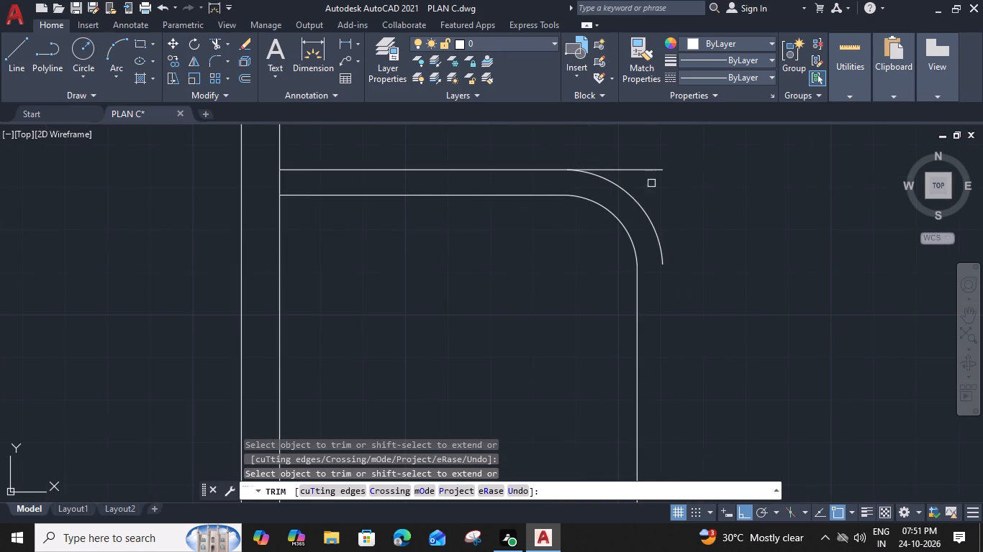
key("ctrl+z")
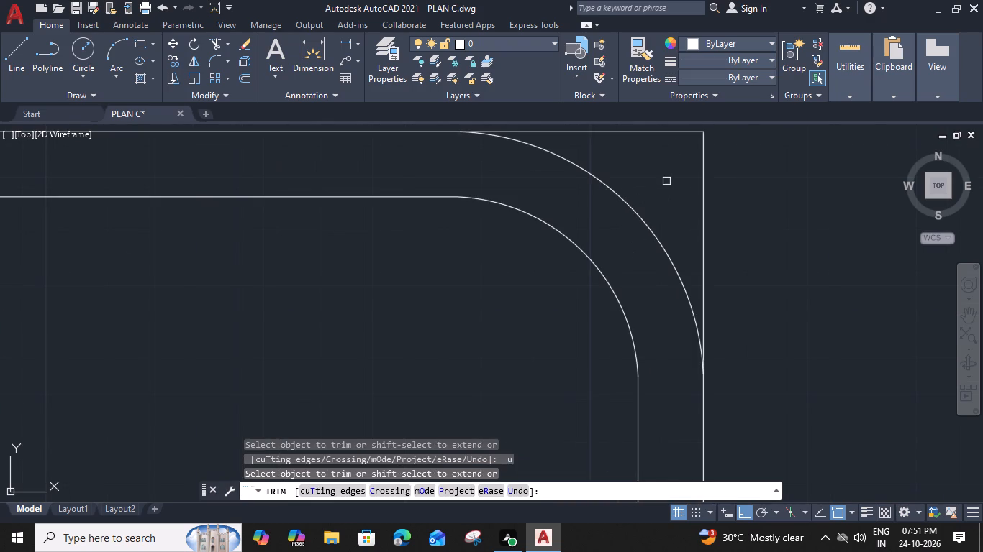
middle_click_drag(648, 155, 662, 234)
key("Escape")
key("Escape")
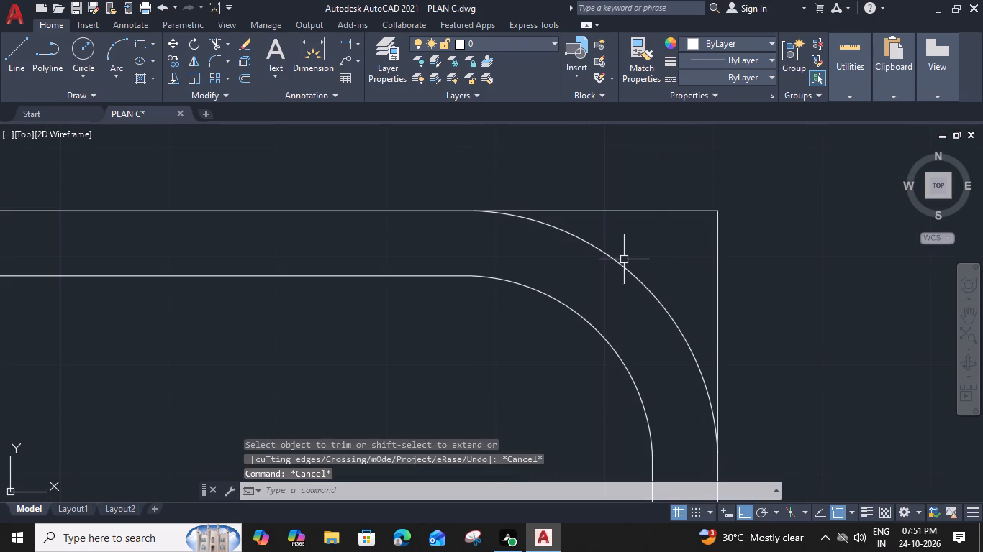
Extend the outer arc's ends toward the balcony's outer wall lines.
key("e")
type("X")
key("space")
left_click(530, 218)
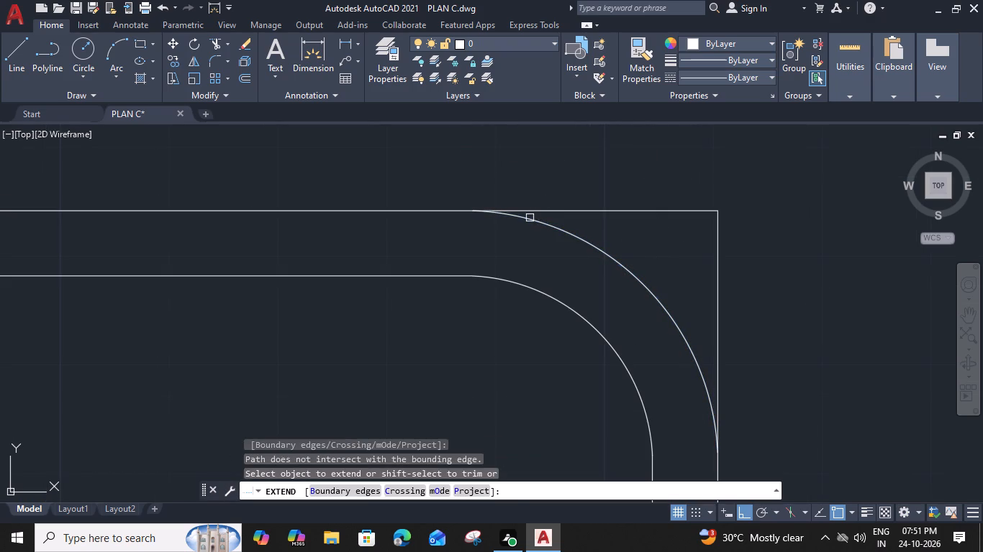
left_click(710, 406)
key("Escape")
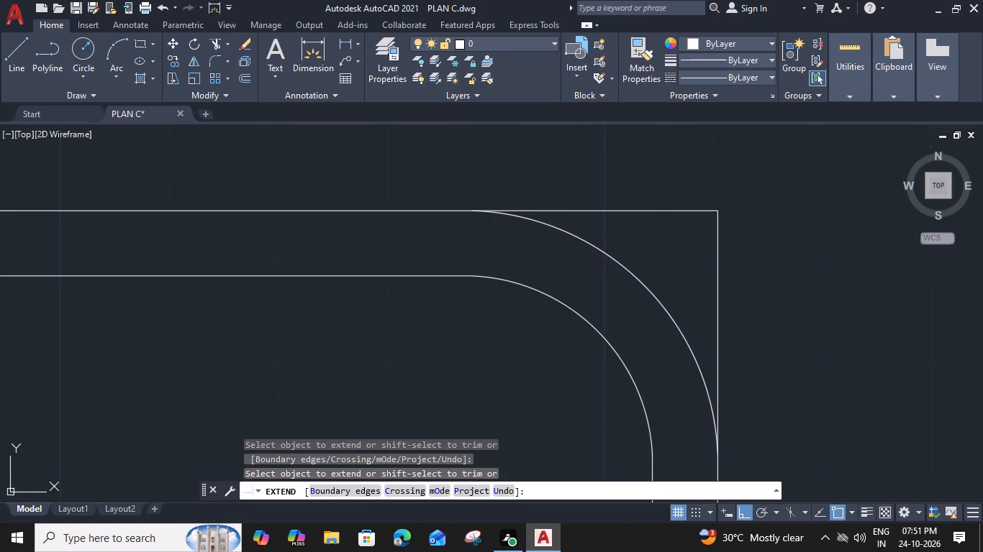
Trim away the square corner of the balcony's outer wall lines outside the outer arc.
type("TR")
key("space")
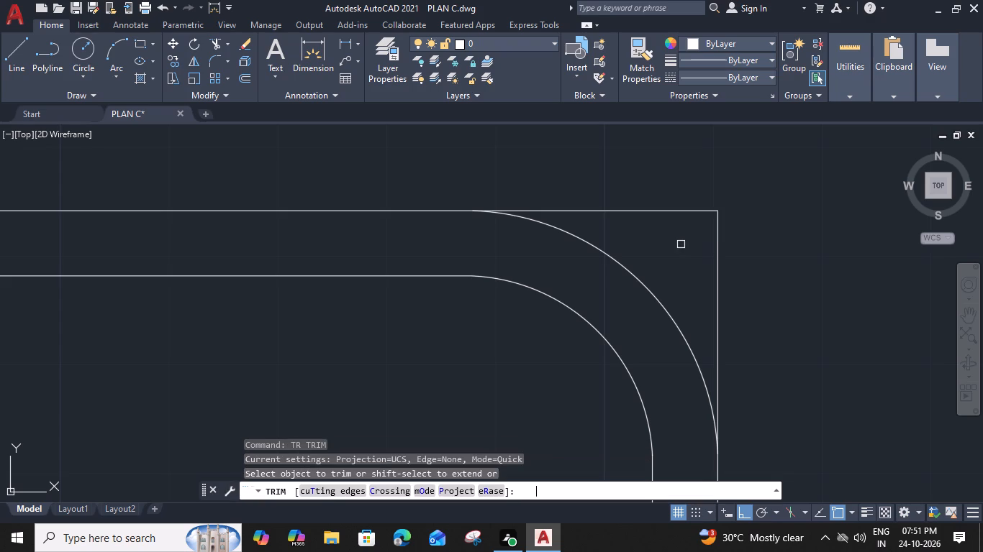
left_click(638, 208)
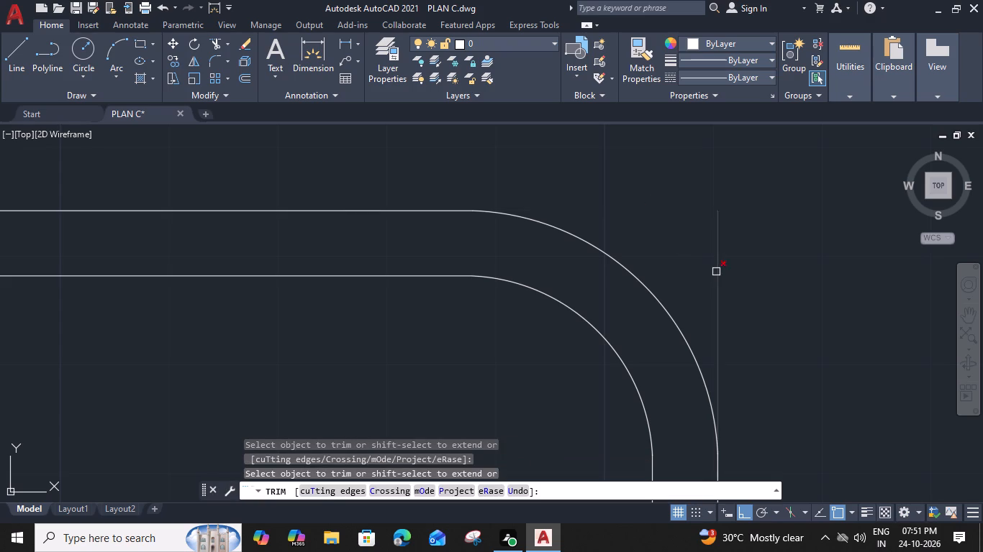
left_click(716, 272)
key("Escape")
Copy the two corner arcs of the 7'-0" wide balcony straight down onto the upper outer corner of the 8'-0" wide balcony beside DRG.ROOM.
scroll(712, 266, "down", 3)
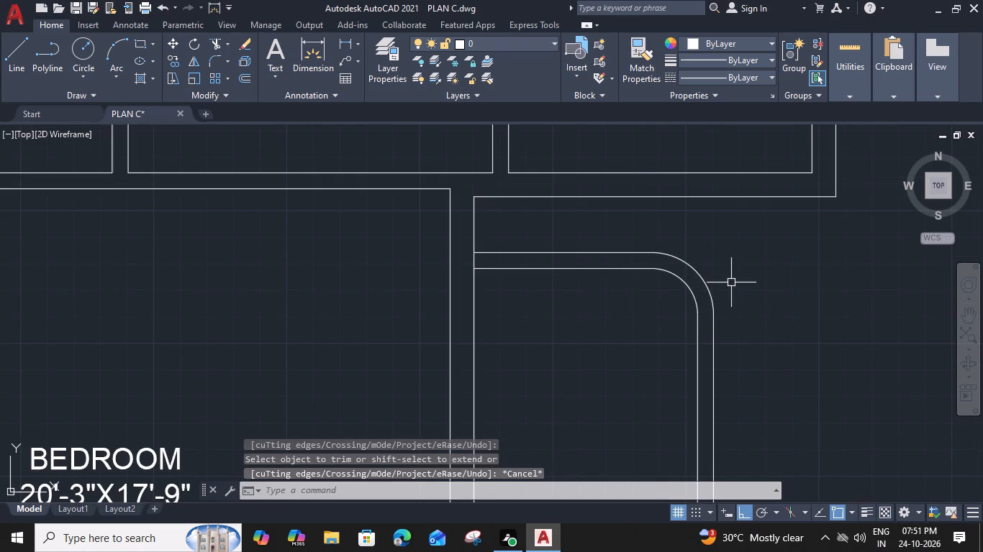
left_click(733, 249)
left_click(679, 290)
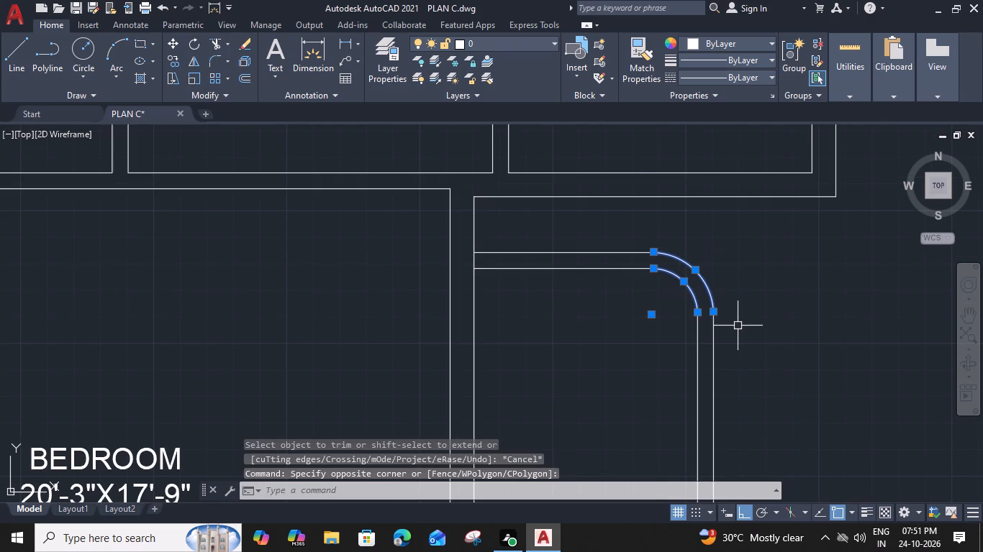
key("c")
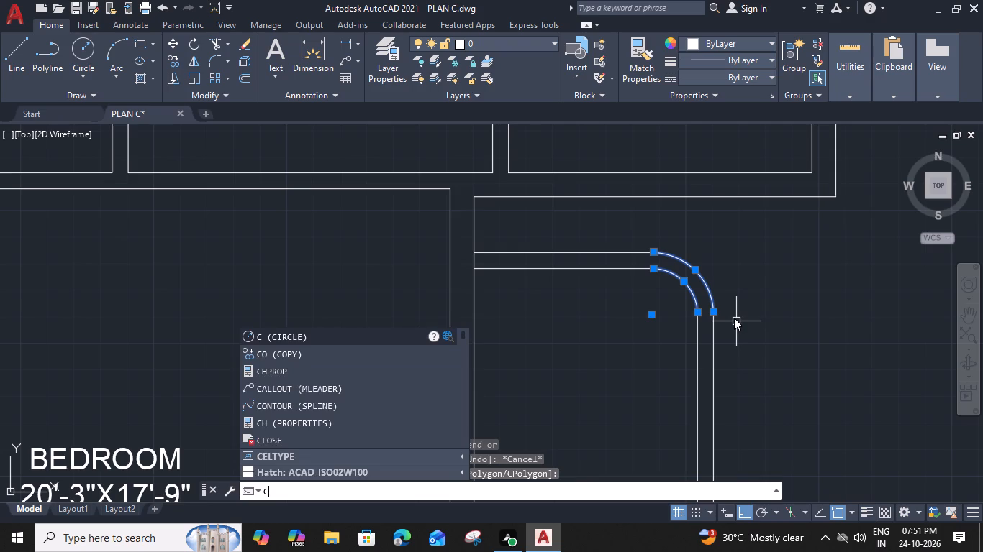
key("BackSpace")
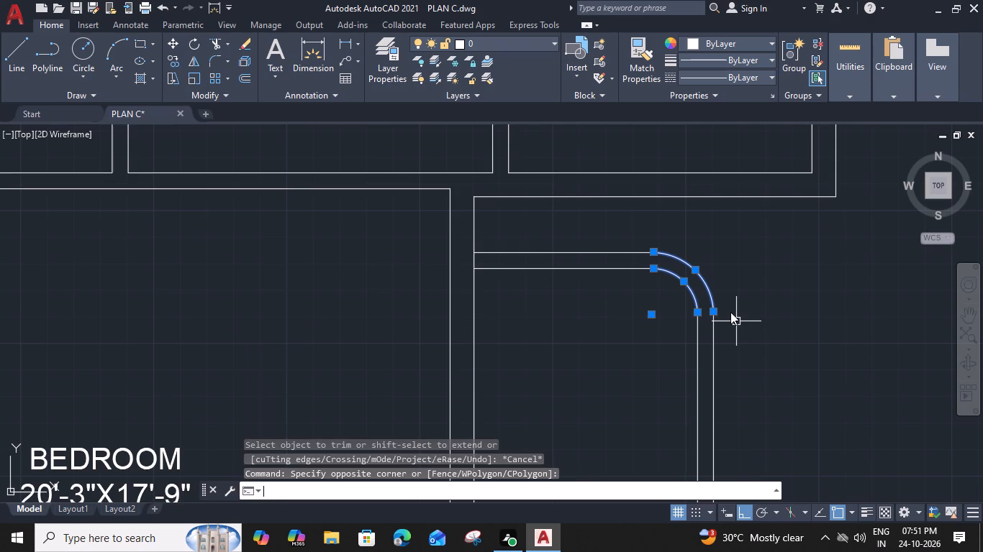
type("CO")
key("space")
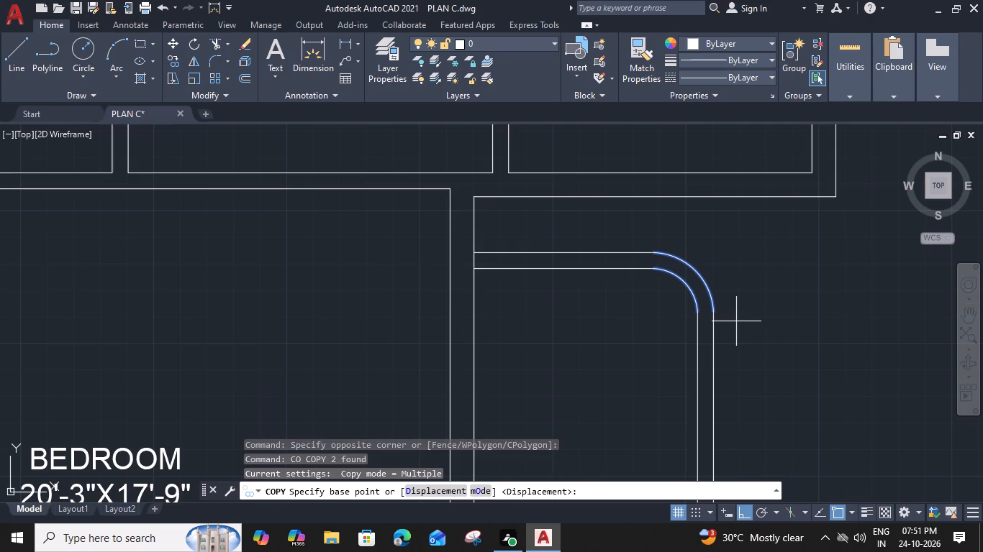
left_click(655, 266)
middle_click_drag(671, 391, 676, 123)
scroll(664, 323, "down", 2)
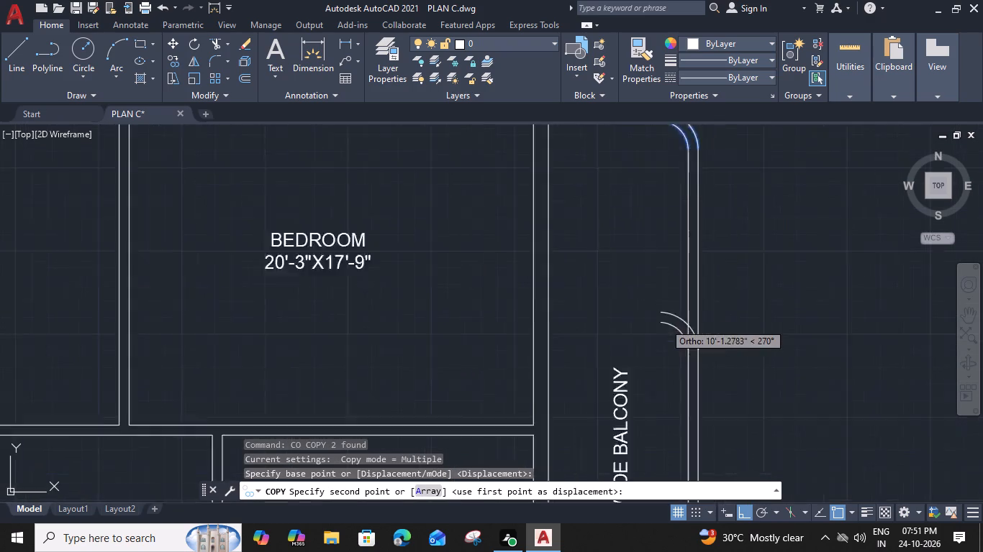
middle_click_drag(666, 360, 679, 96)
middle_click_drag(683, 308, 682, 155)
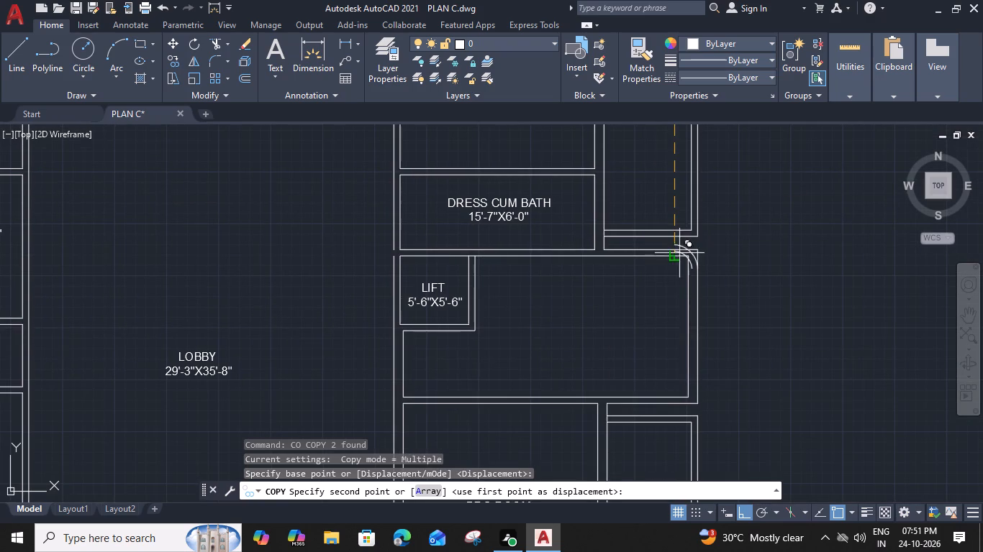
middle_click_drag(675, 394, 677, 298)
scroll(681, 338, "up", 2)
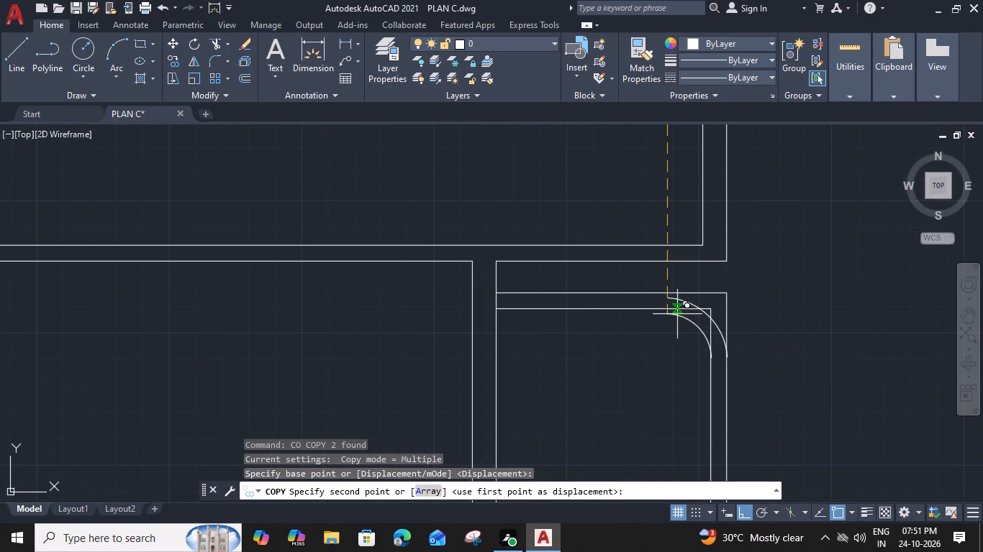
scroll(674, 306, "up", 3)
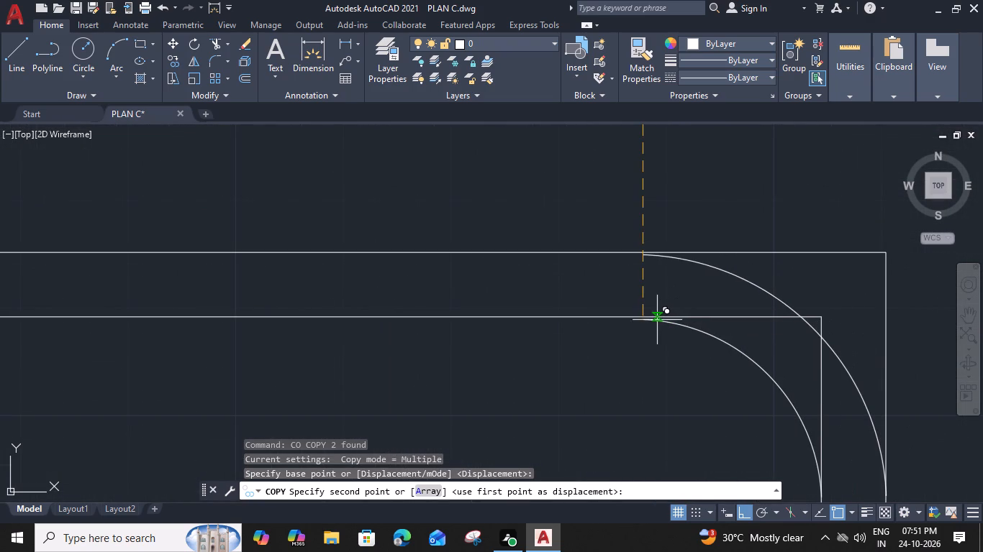
left_click(643, 315)
scroll(642, 335, "down", 2)
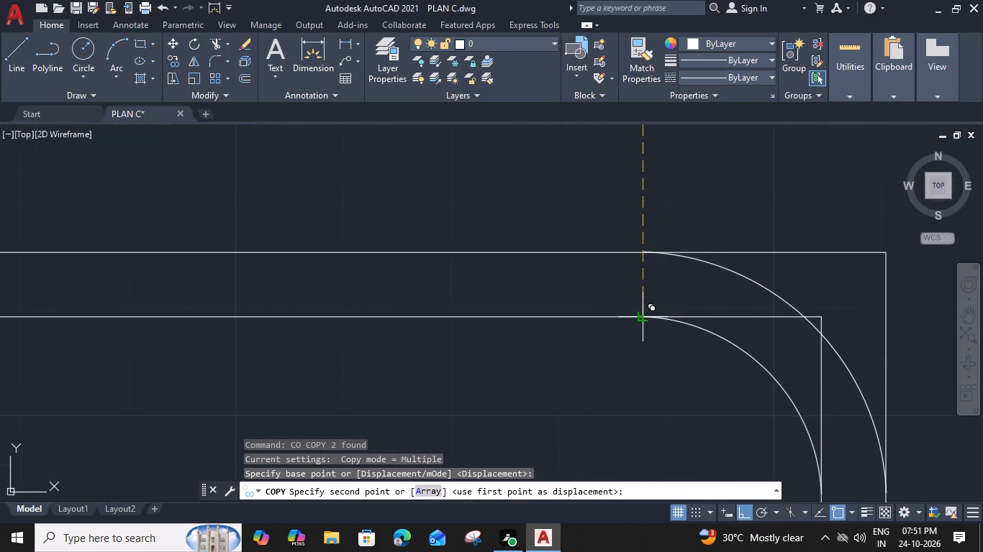
middle_click_drag(637, 351, 642, 183)
key("Escape")
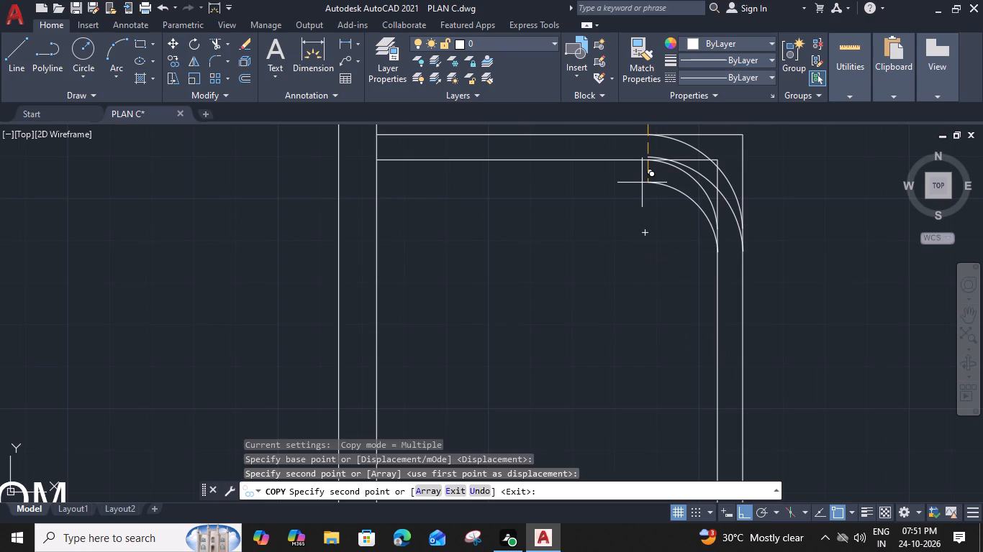
Trim away the square corners of the inner and outer wall lines beyond the copied arcs on the 8'-0" wide balcony beside DRG.ROOM.
type("TR")
key("space")
middle_click_drag(658, 205, 557, 298)
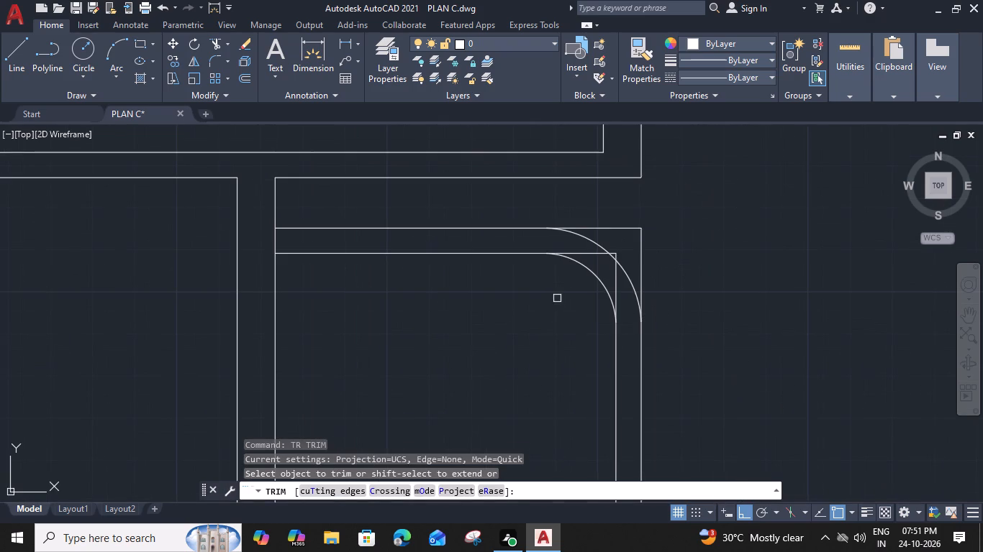
scroll(604, 249, "up", 1)
left_click(590, 254)
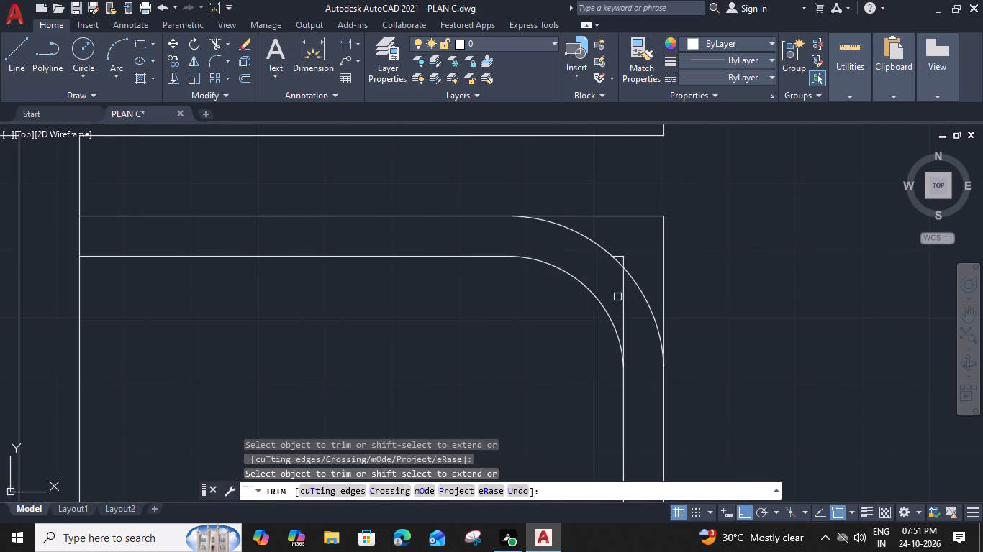
left_click(622, 300)
left_click(623, 254)
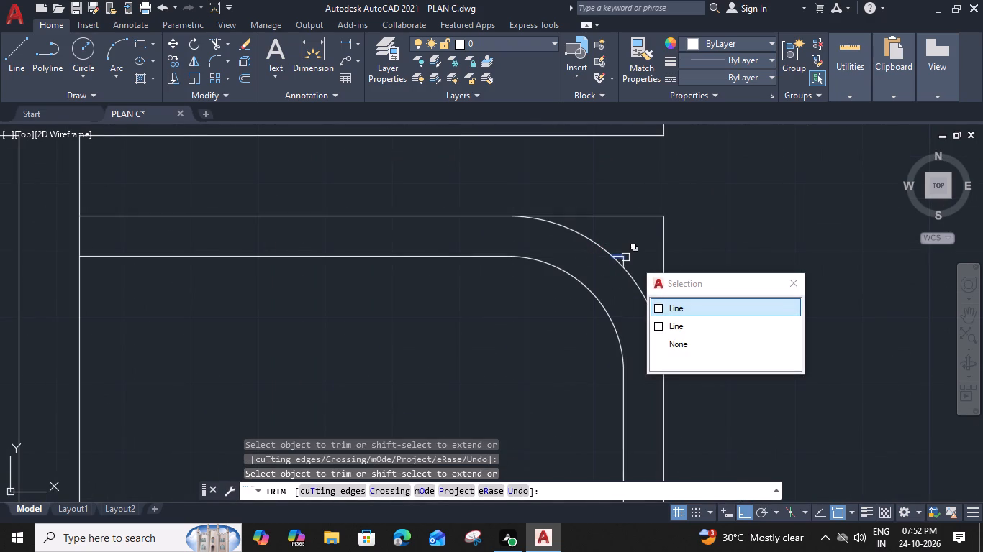
left_click(687, 308)
scroll(625, 264, "up", 2)
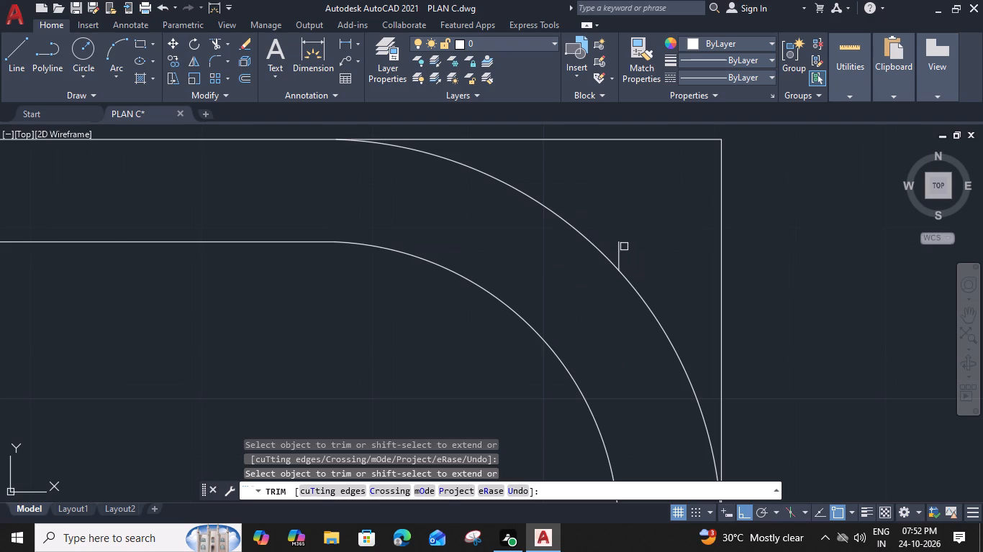
left_click(622, 245)
scroll(622, 245, "down", 4)
left_click(640, 249)
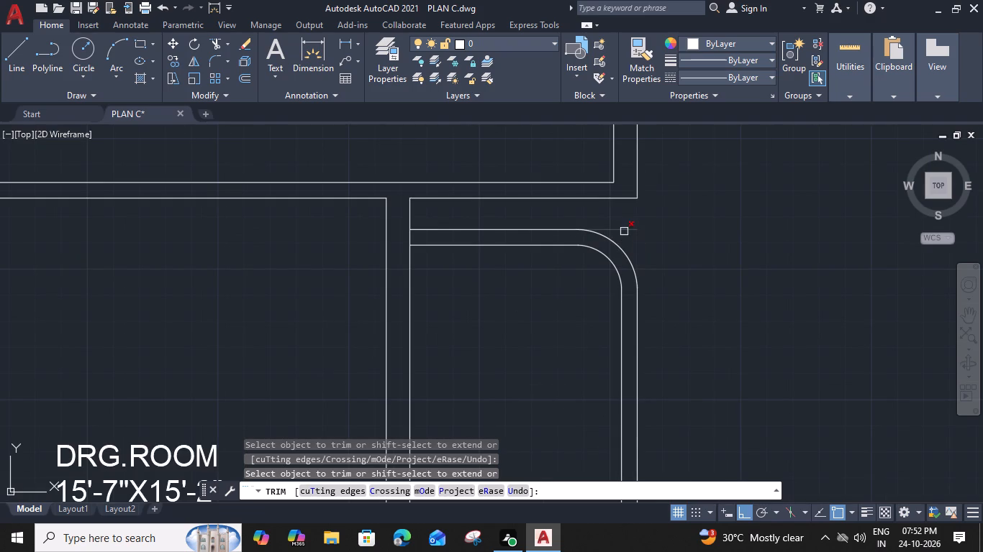
left_click(624, 231)
key("Escape")
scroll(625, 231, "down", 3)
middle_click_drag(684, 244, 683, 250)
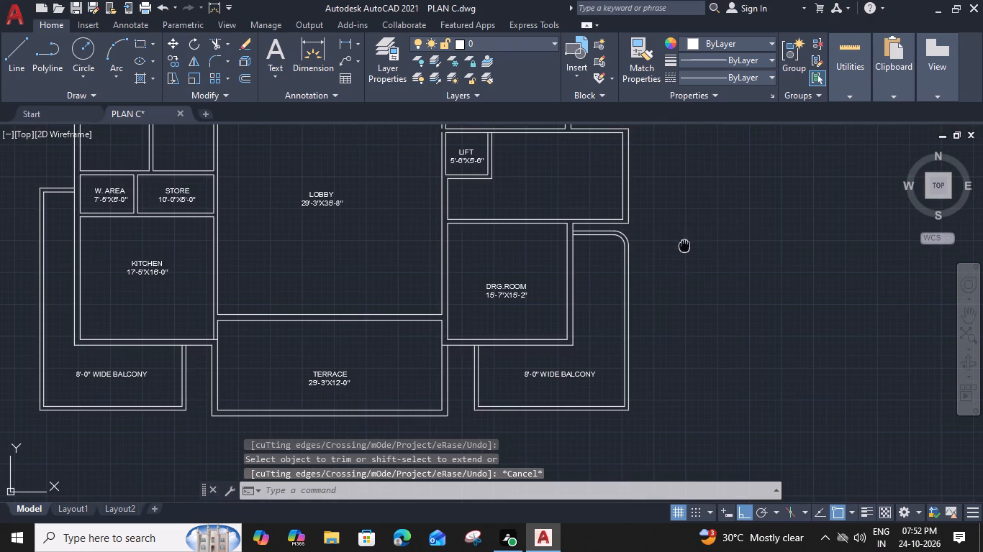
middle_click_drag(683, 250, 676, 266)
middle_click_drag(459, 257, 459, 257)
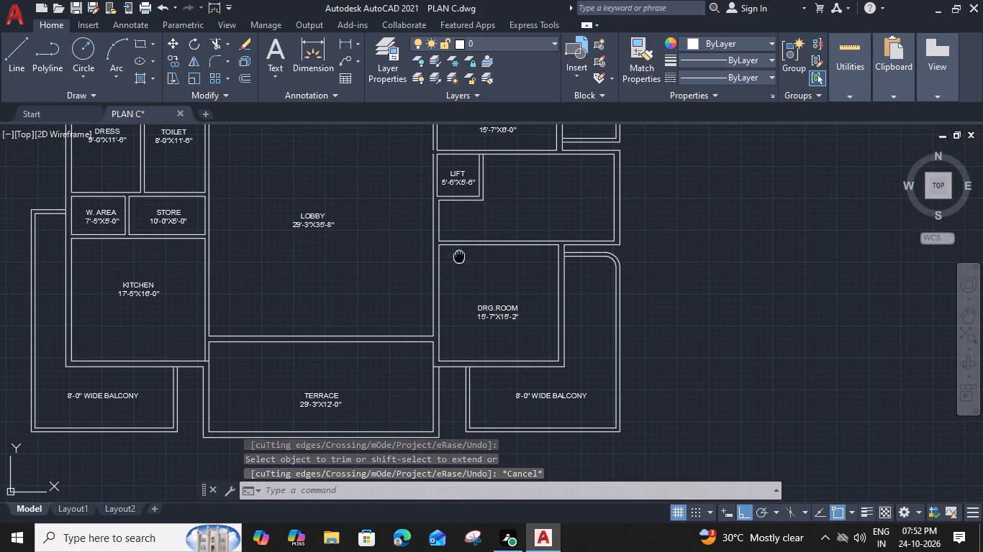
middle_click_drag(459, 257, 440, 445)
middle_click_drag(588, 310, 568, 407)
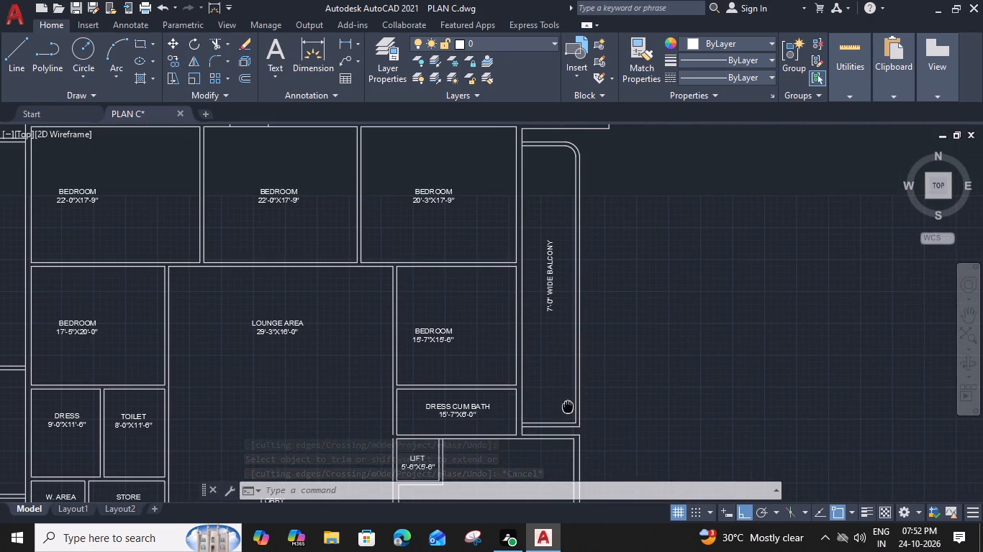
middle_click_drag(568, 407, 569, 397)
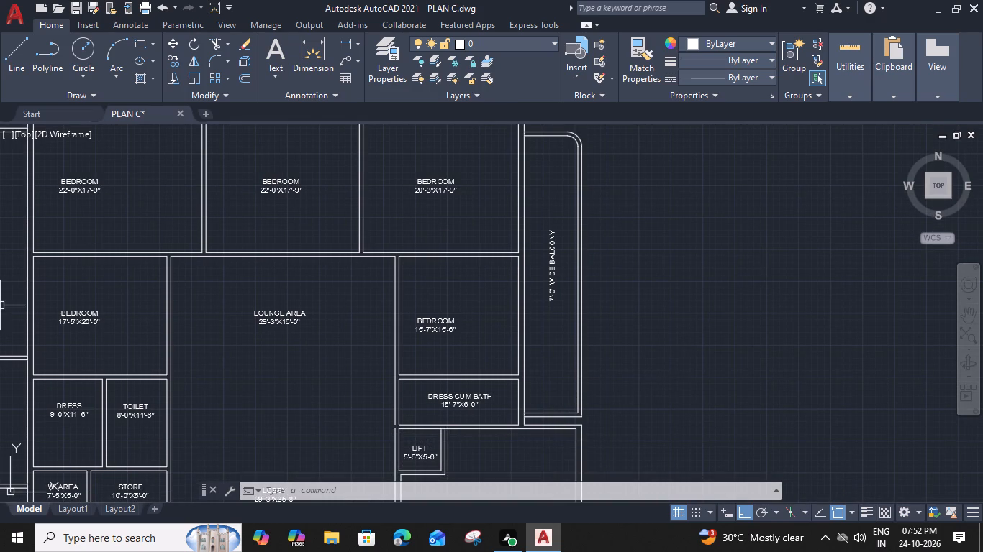
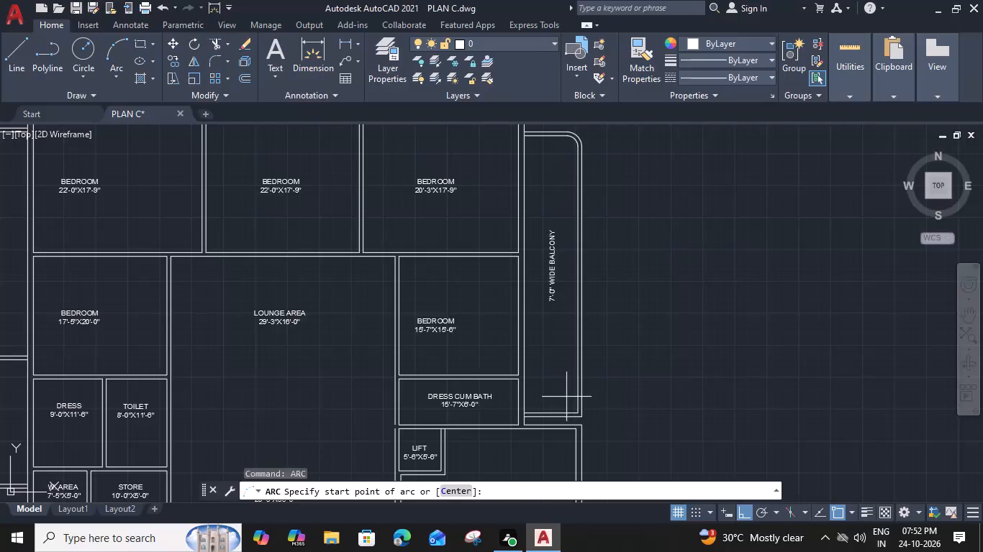
Draw a three-point arc across the lower outer corner of the 7'-0" wide balcony's inner wall lines.
scroll(567, 408, "up", 4)
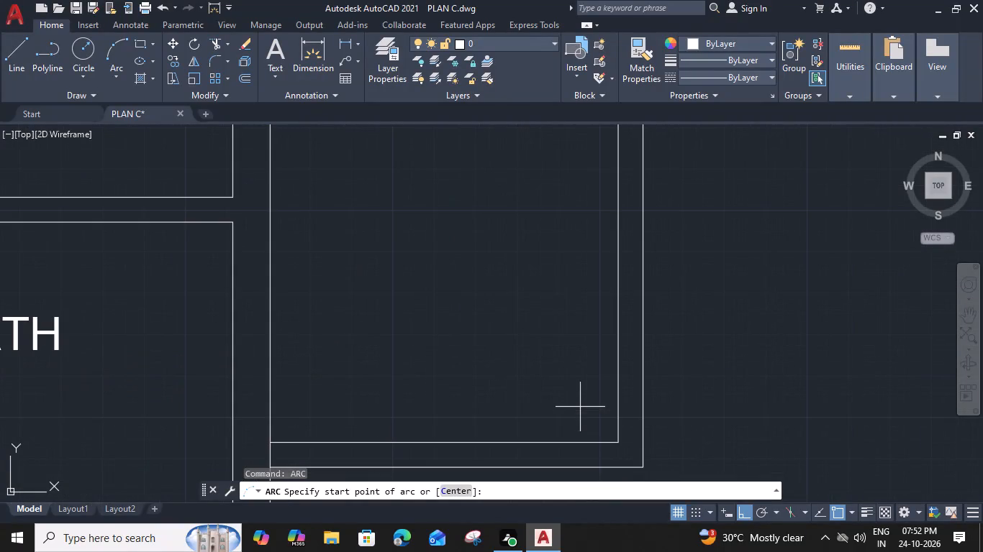
left_click(617, 376)
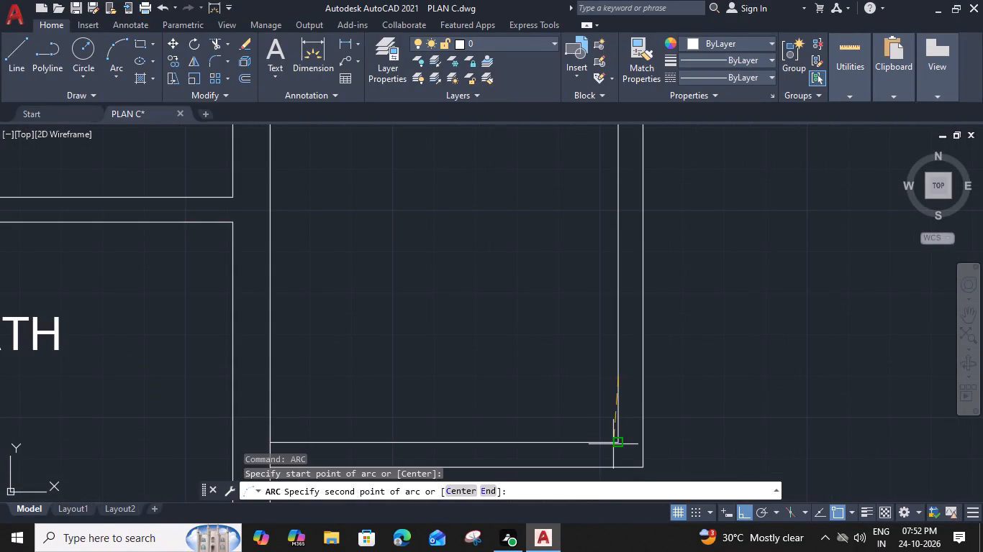
left_click(617, 447)
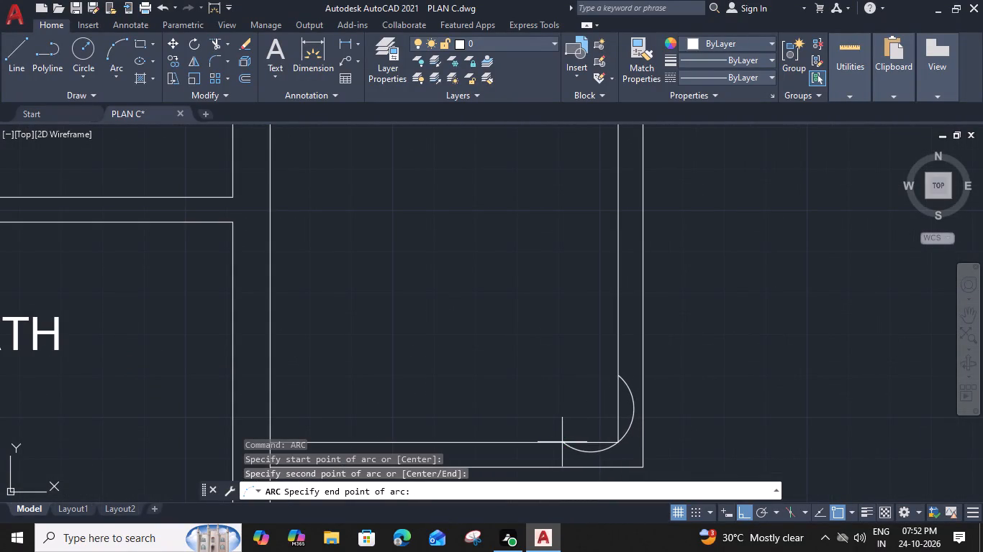
left_click(557, 443)
key("Escape")
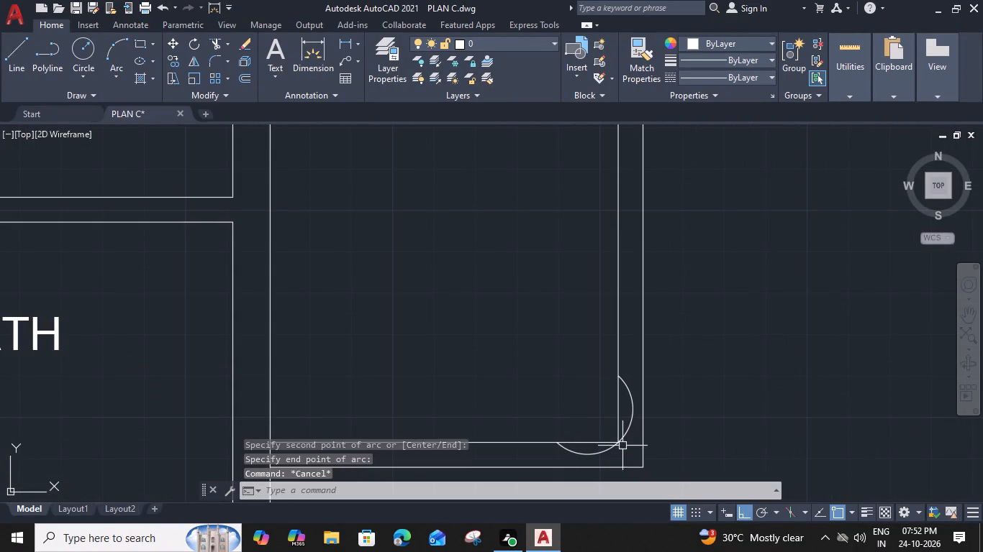
Reshape the arc by its end and midpoint so it curves smoothly inside the balcony's inner wall corner.
left_click(627, 434)
scroll(621, 444, "up", 1)
left_click(623, 436)
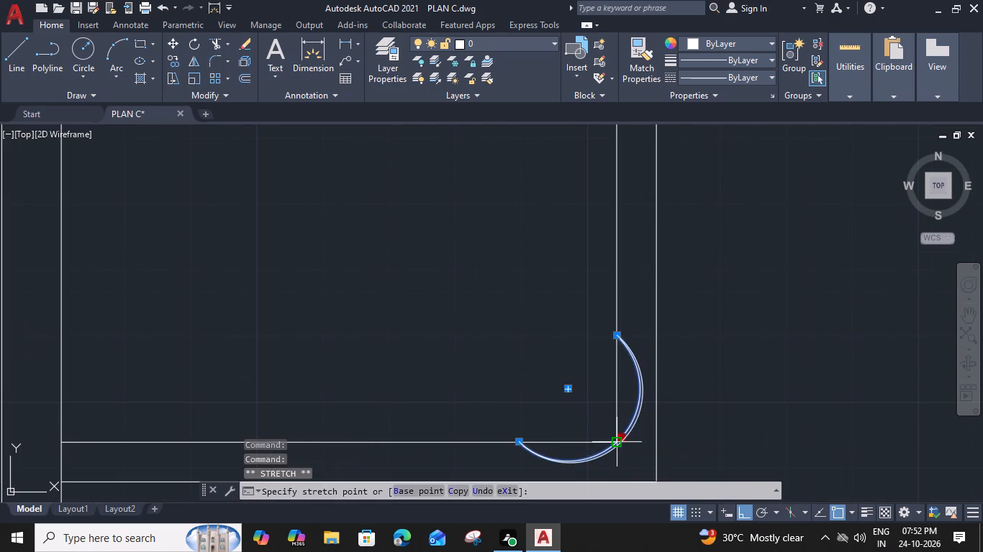
left_click(617, 443)
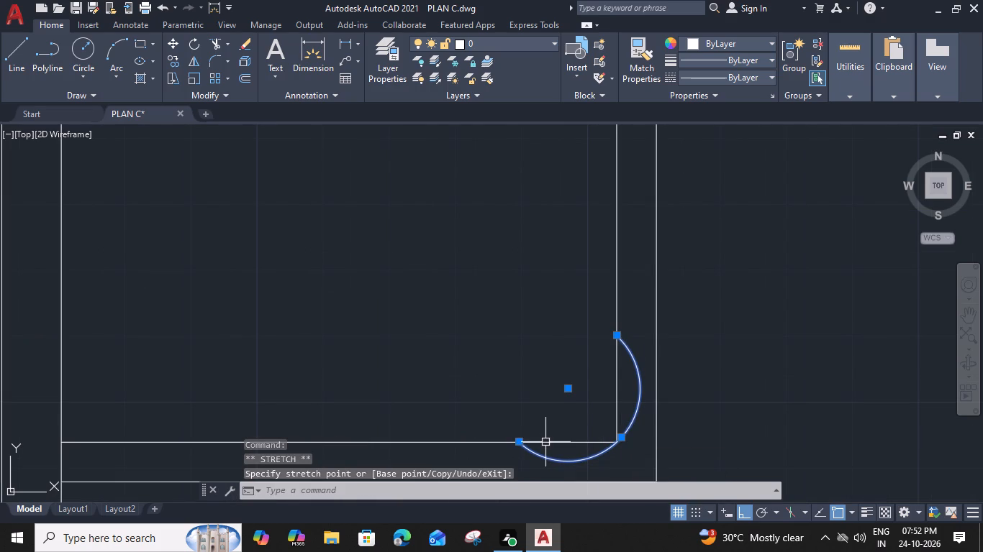
left_click(617, 334)
left_click(617, 347)
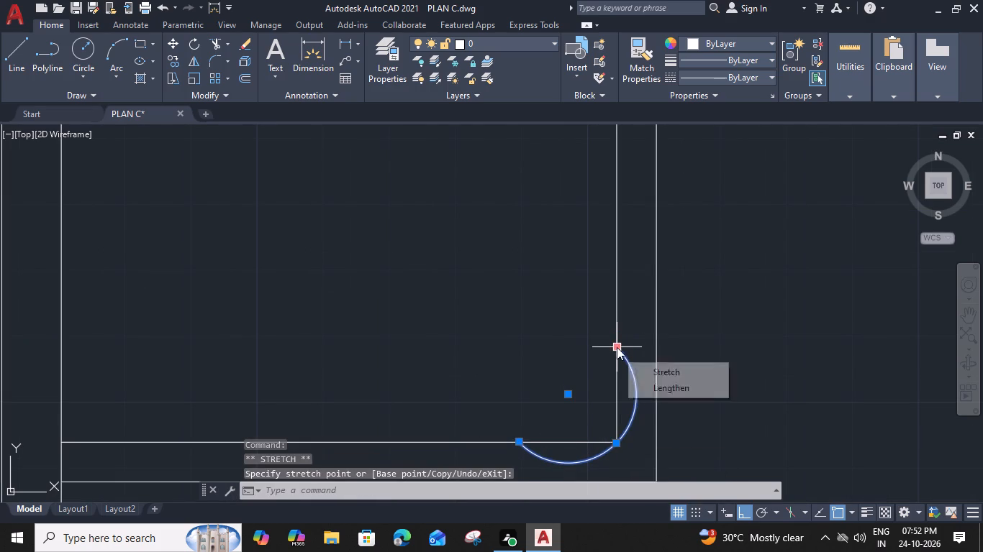
left_click(616, 442)
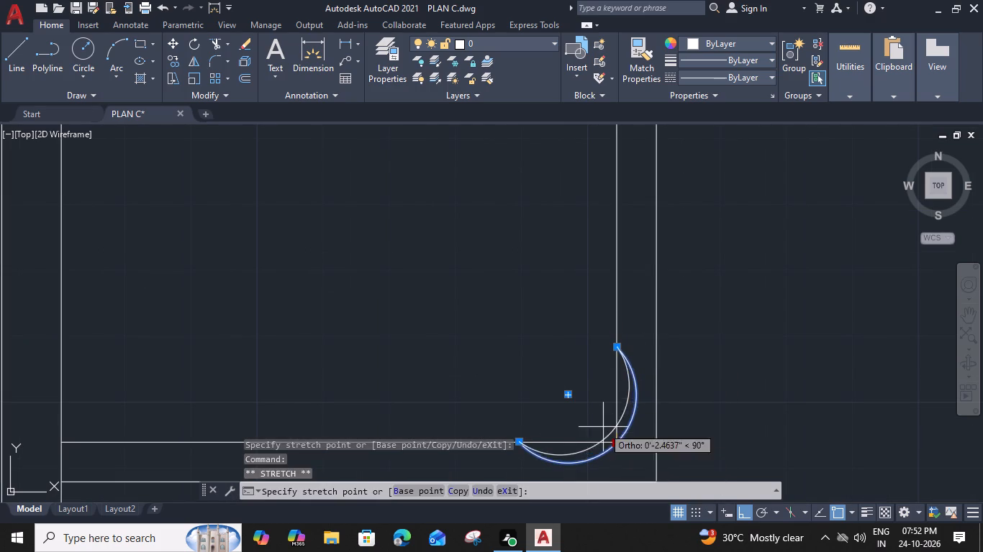
left_click(581, 404)
left_click(600, 424)
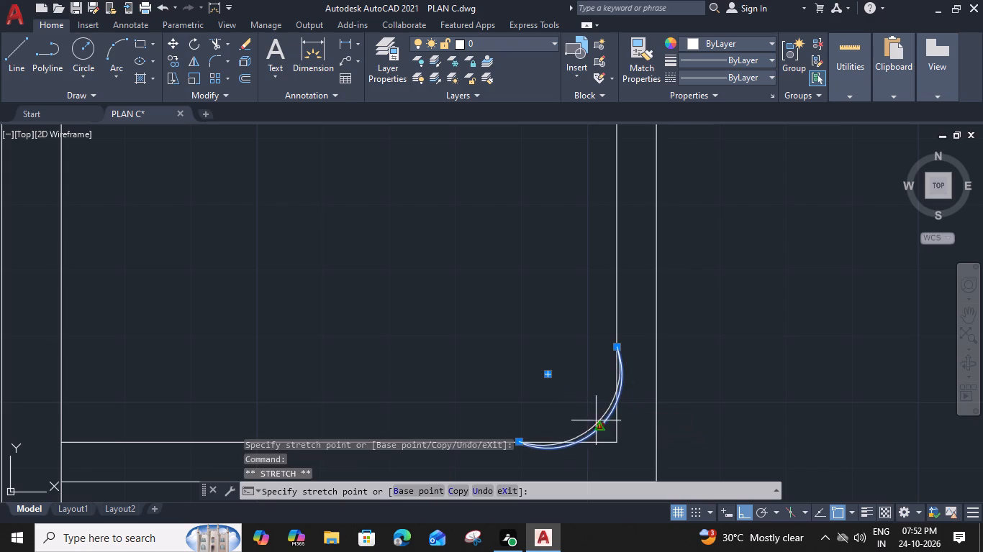
left_click(576, 398)
middle_click_drag(591, 423, 602, 424)
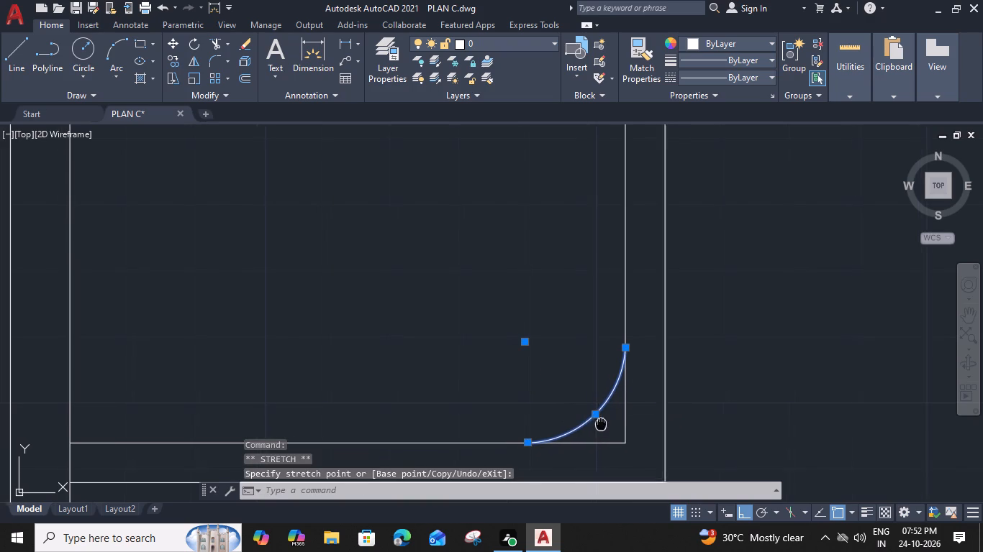
middle_click_drag(602, 424, 606, 425)
scroll(603, 419, "up", 1)
left_click(599, 413)
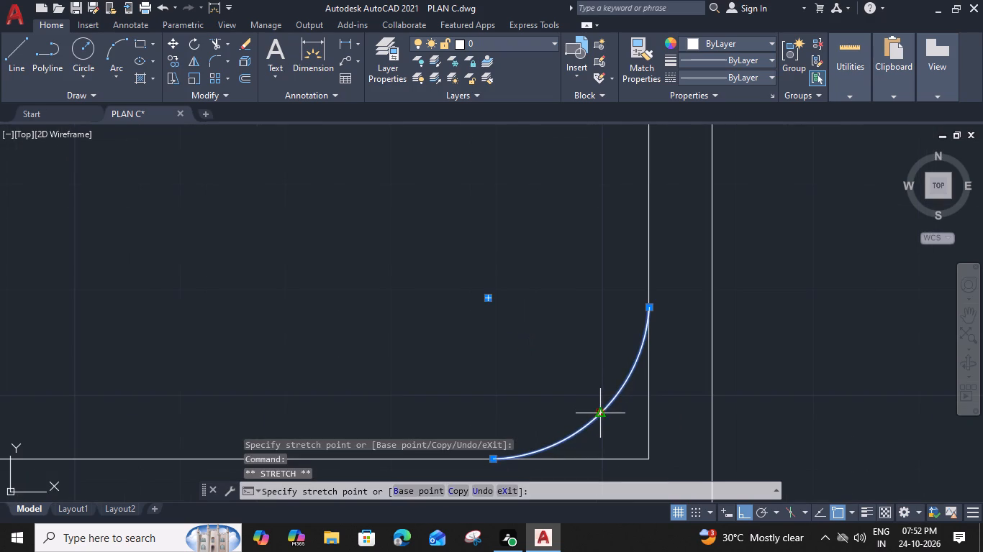
left_click(594, 407)
Offset the corner arc 6" outward toward the balcony's outer wall corner.
middle_click_drag(618, 436, 602, 382)
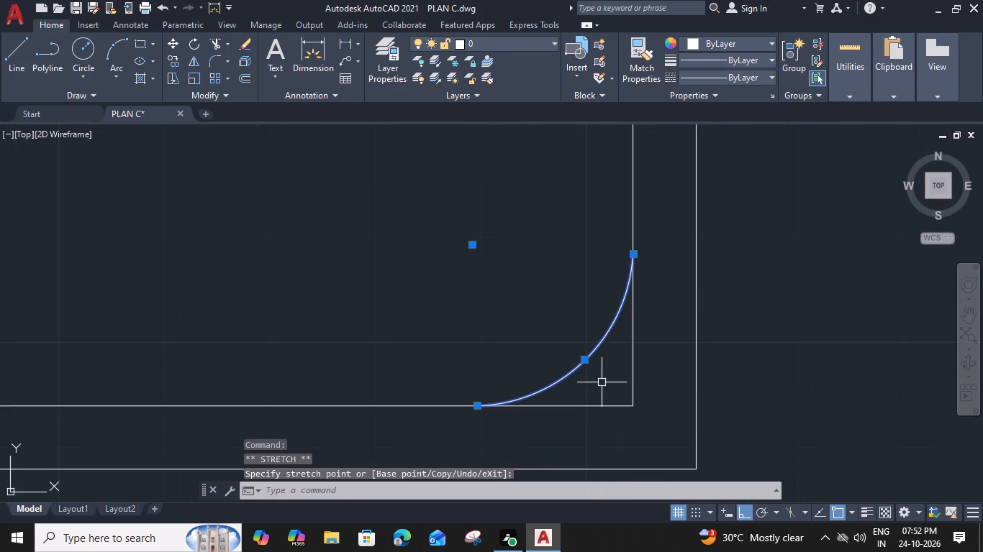
type("O 6\"")
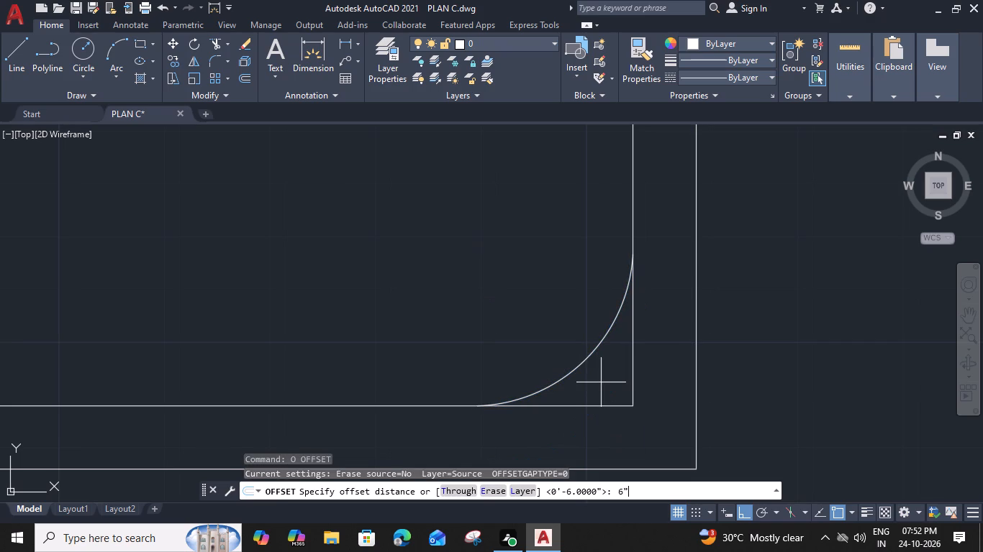
key("Return")
left_click(648, 410)
key("Escape")
Extend both ends of the outer arc to the balcony's outer wall lines.
middle_click_drag(630, 410, 612, 382)
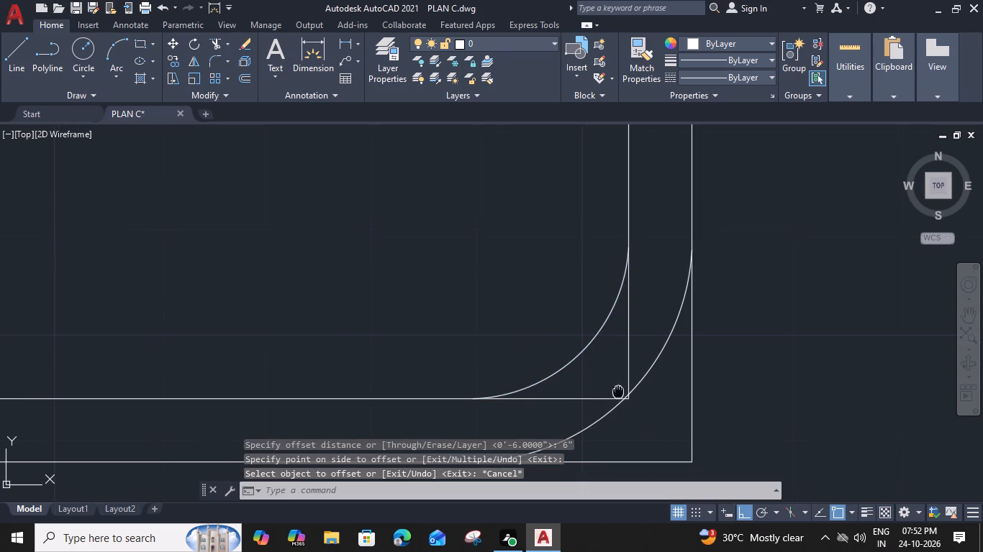
middle_click_drag(612, 382, 593, 341)
type("EX")
key("space")
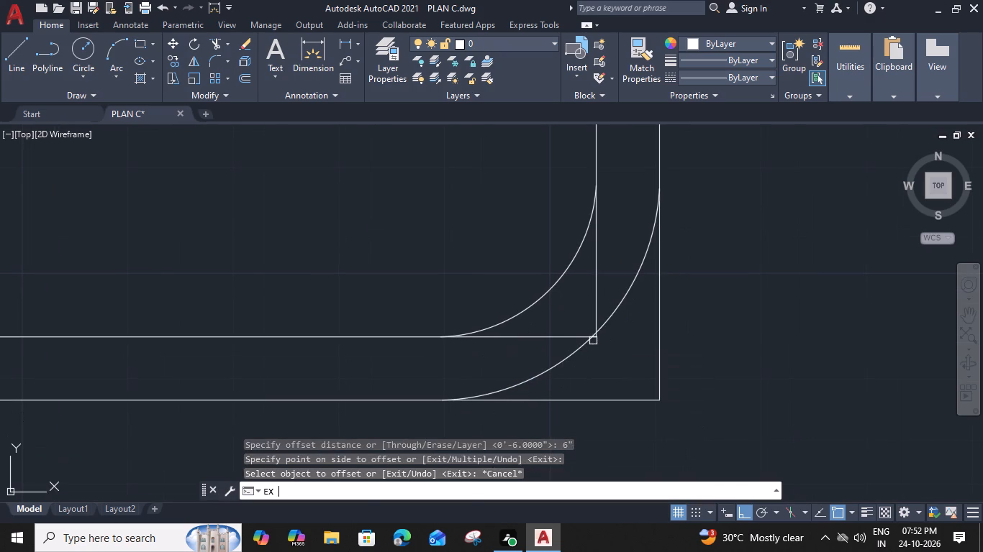
left_click(562, 362)
left_click(621, 303)
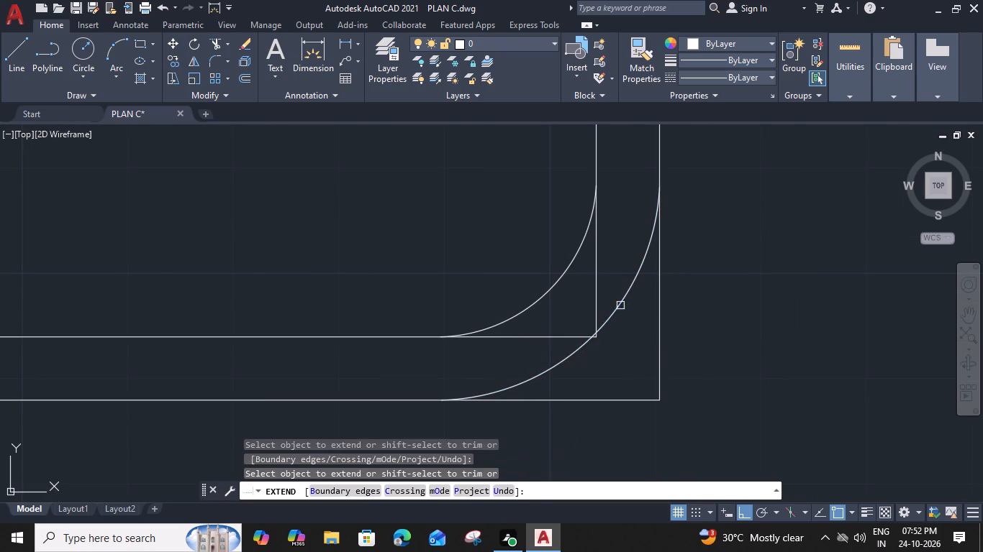
Trim away the square corners of the inner and outer wall lines beyond the two arcs, including the leftover stubs.
left_click(594, 295, "shift")
left_click(534, 333, "shift")
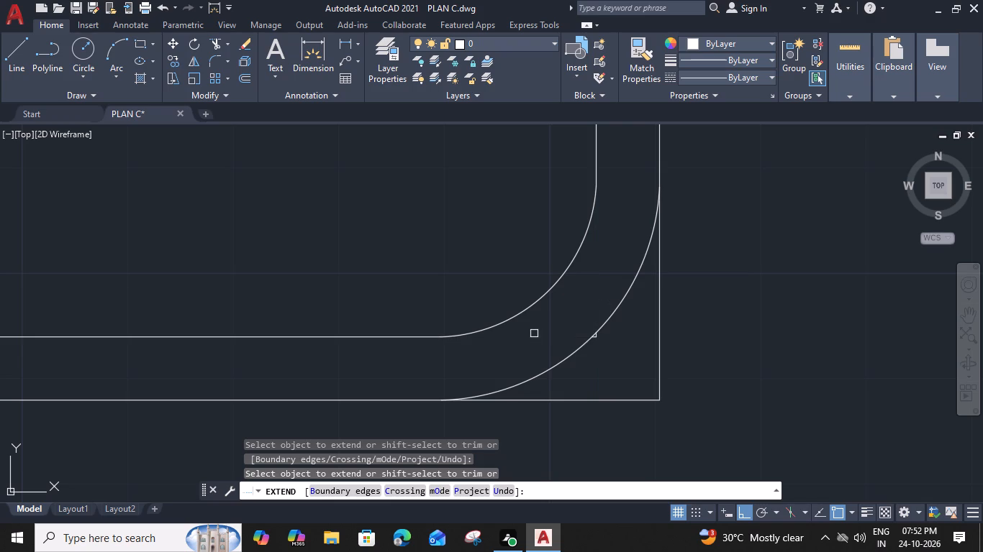
left_click(622, 397, "shift")
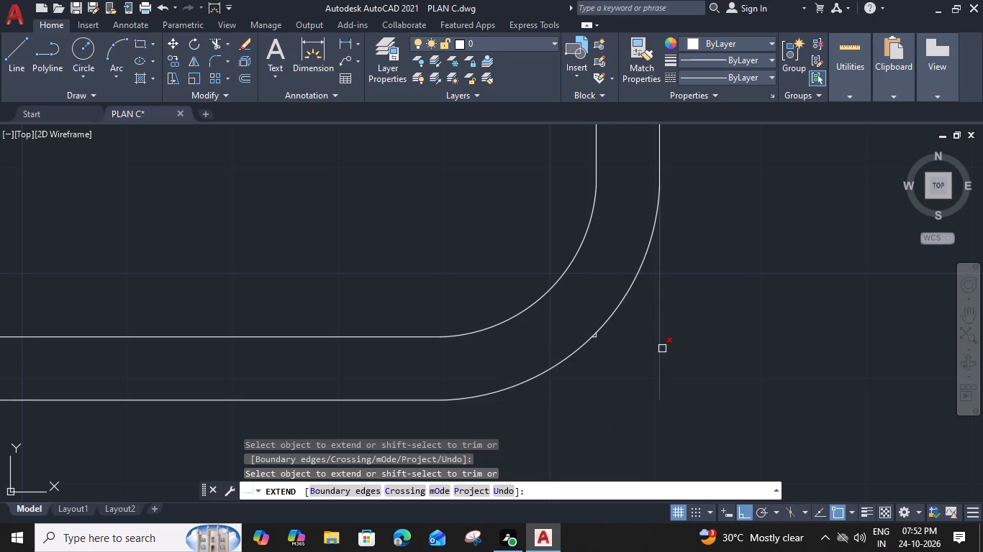
left_click(662, 349, "shift")
scroll(612, 338, "up", 4)
left_click(513, 320, "shift")
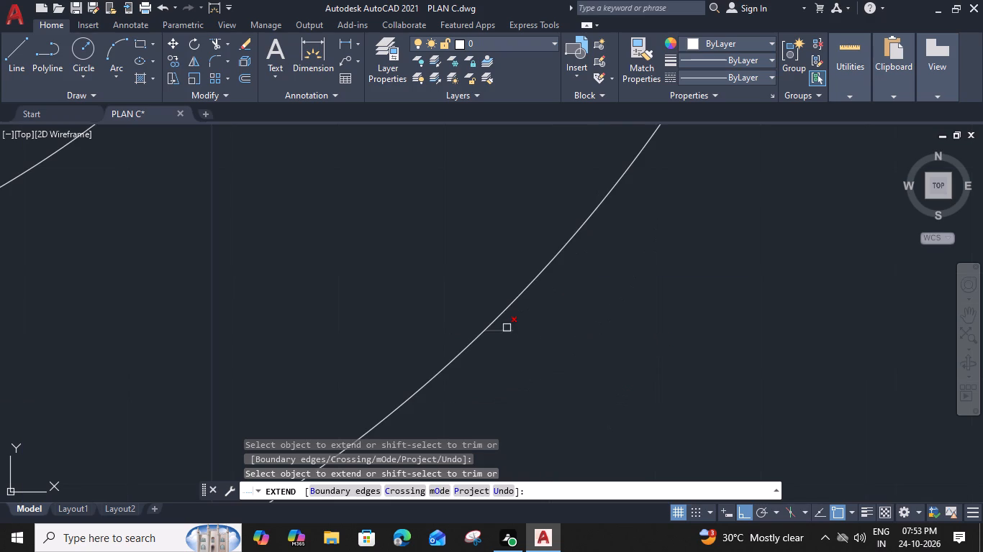
left_click(505, 329, "shift")
key("Escape")
scroll(505, 329, "down", 7)
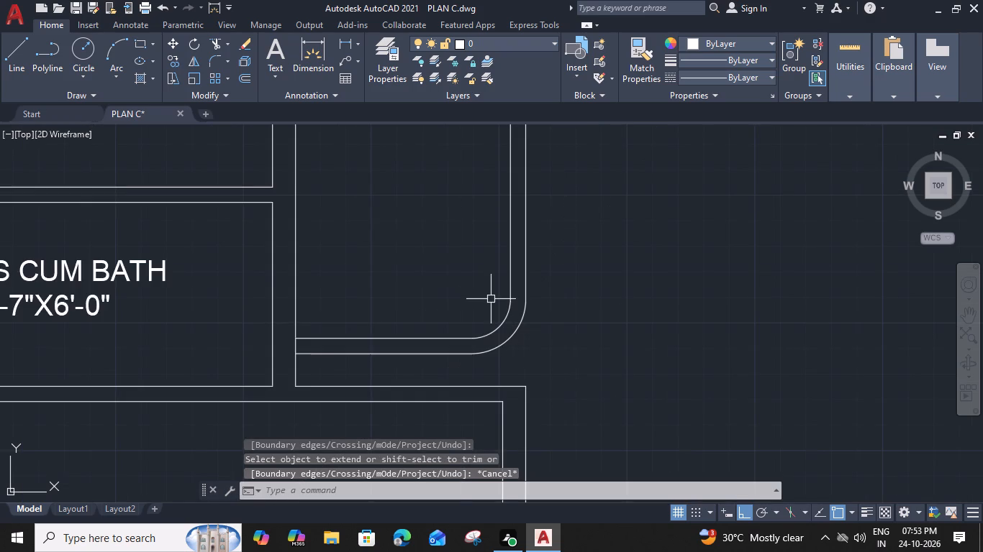
Copy the two lower corner arcs of the 7'-0" wide balcony straight down onto the 8'-0" wide balcony's lower outer corner.
left_click_drag(493, 300, 498, 306)
left_click(535, 348)
left_click(538, 326)
left_click(479, 331)
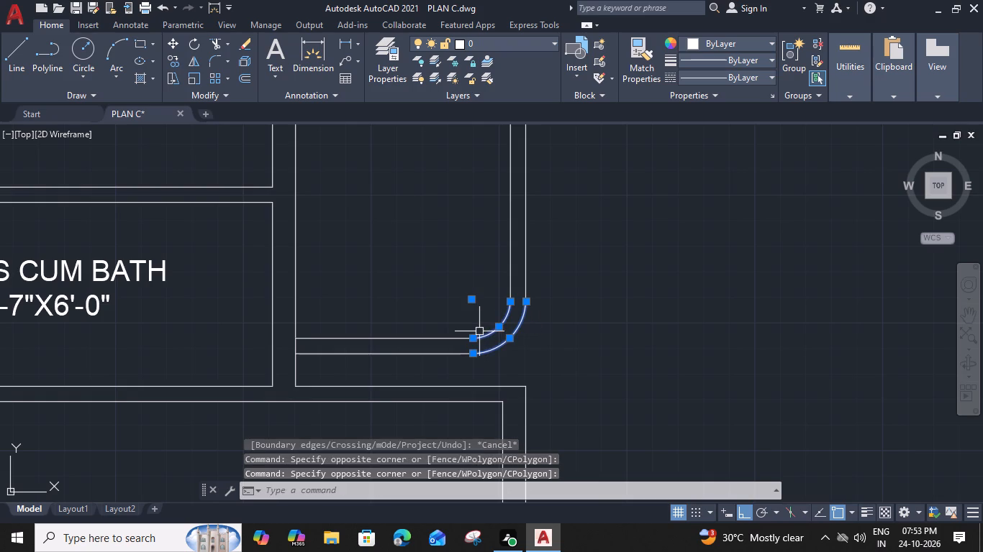
type("CO")
key("space")
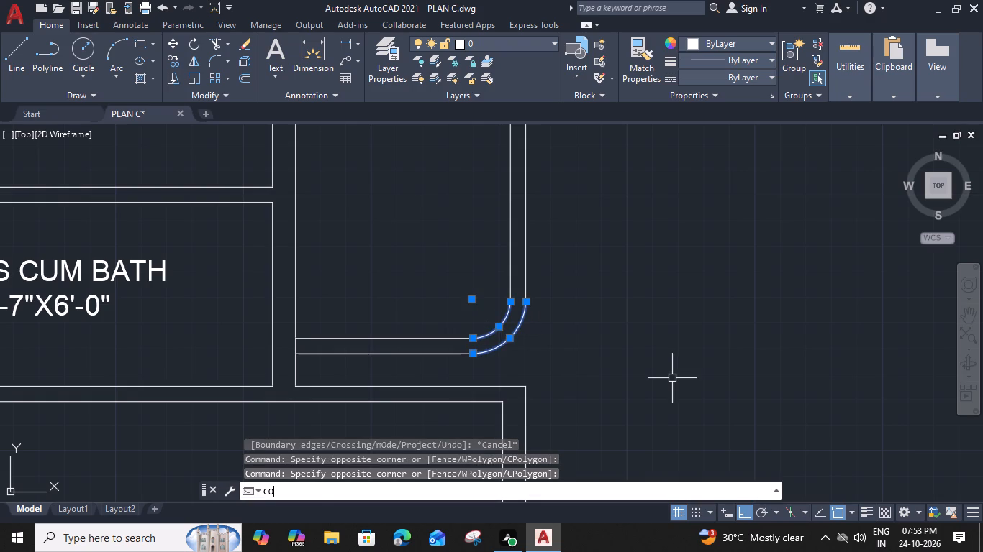
left_click(511, 300)
scroll(524, 378, "down", 2)
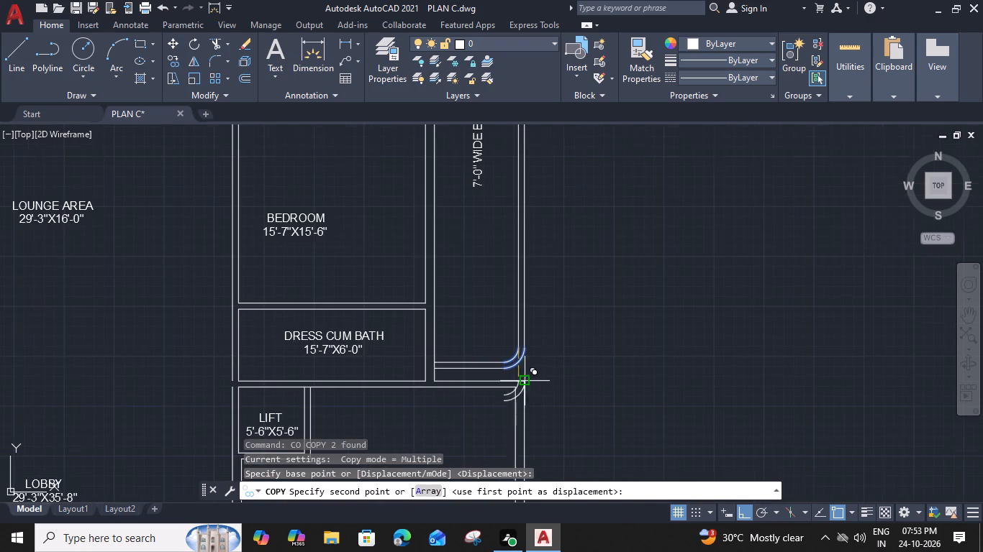
middle_click_drag(509, 423, 530, 211)
scroll(530, 293, "up", 3)
scroll(540, 336, "down", 2)
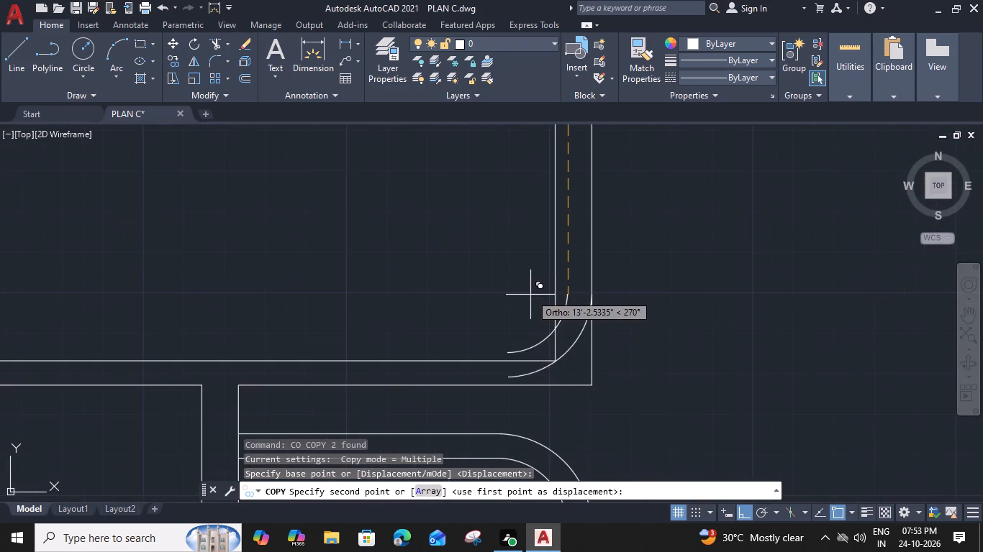
scroll(530, 295, "down", 1)
middle_click_drag(553, 429, 547, 155)
scroll(553, 375, "up", 3)
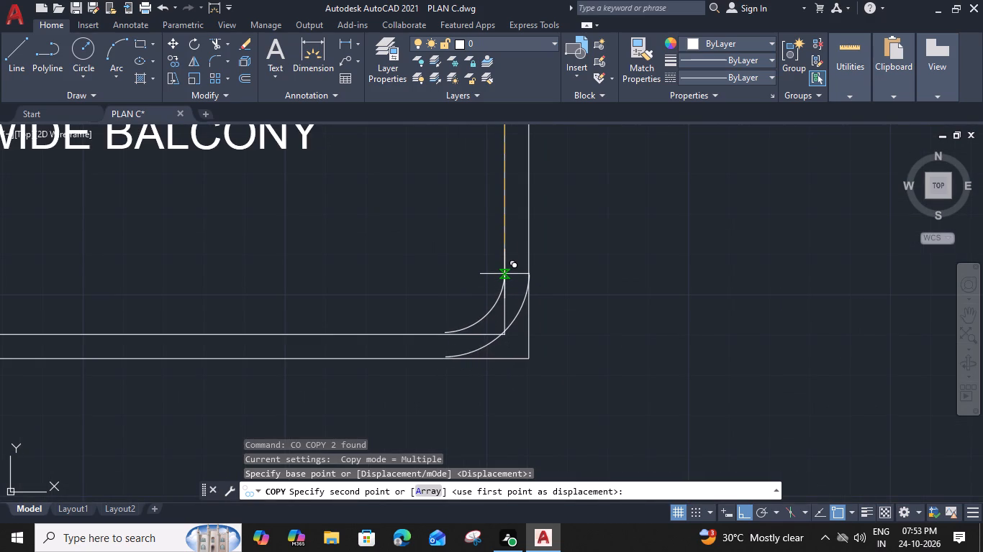
scroll(504, 276, "up", 3)
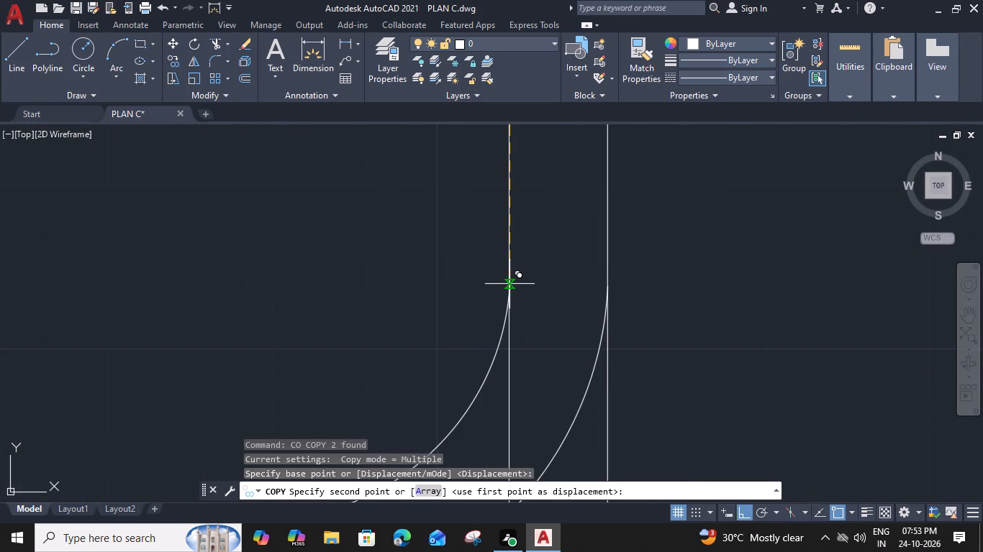
middle_click_drag(509, 284, 573, 134)
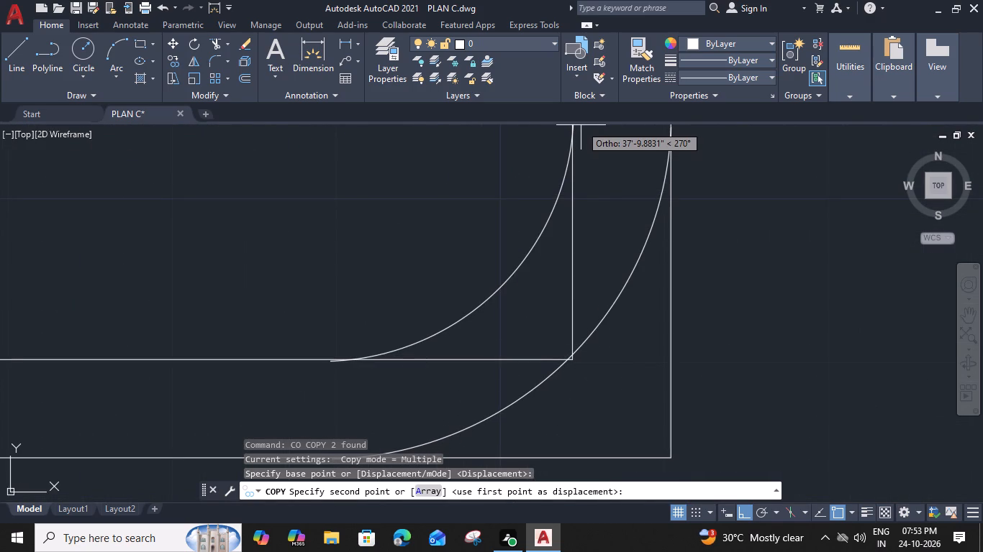
scroll(581, 124, "down", 4)
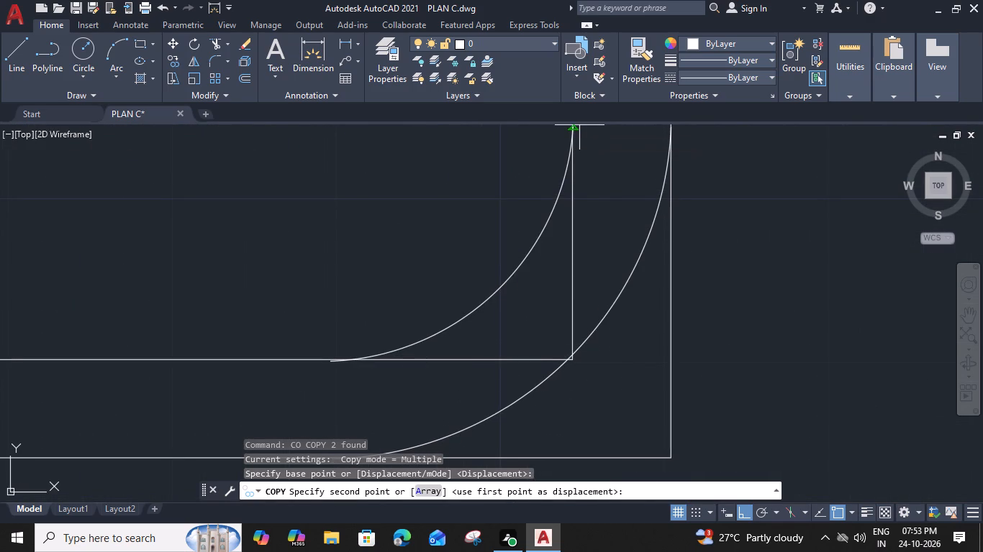
scroll(576, 163, "down", 1)
middle_click_drag(576, 163, 570, 222)
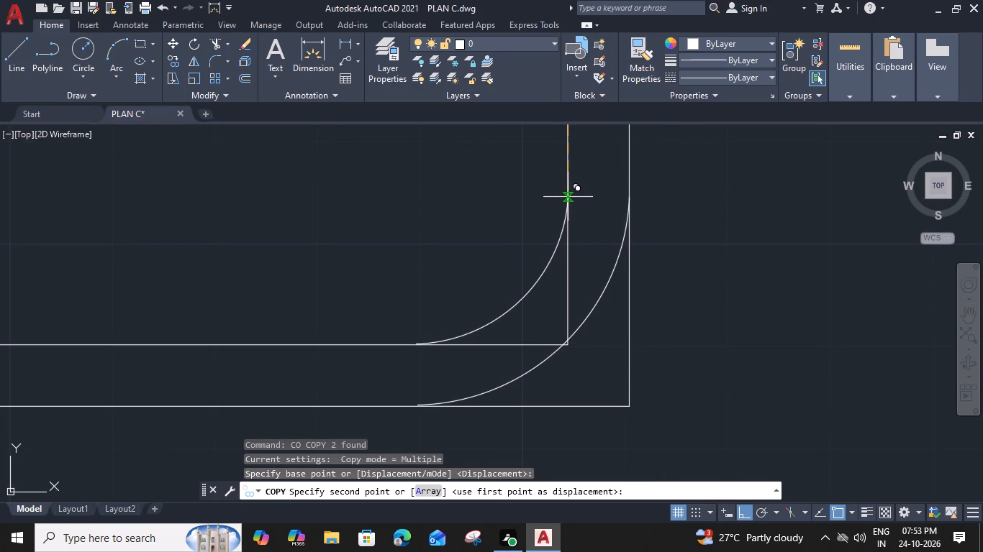
left_click(568, 197)
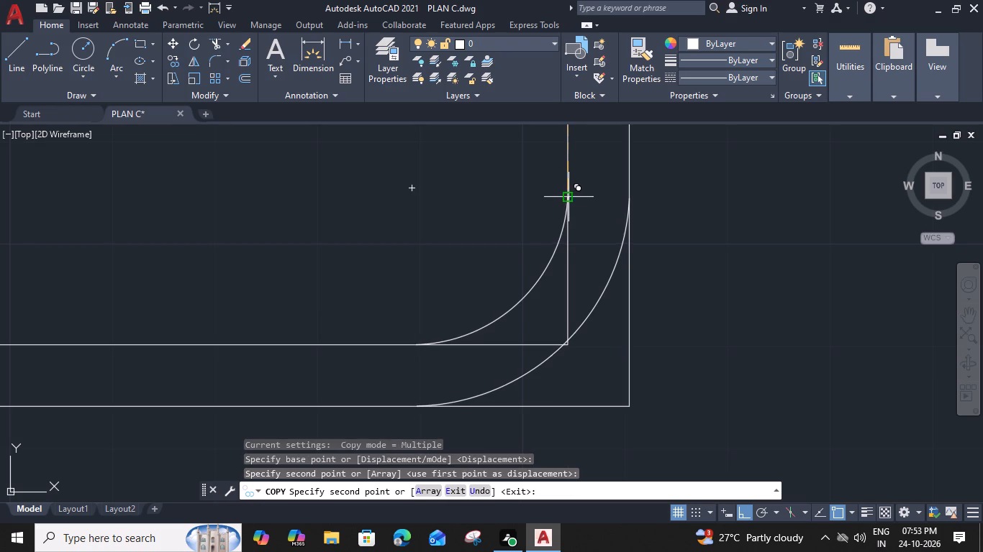
key("Escape")
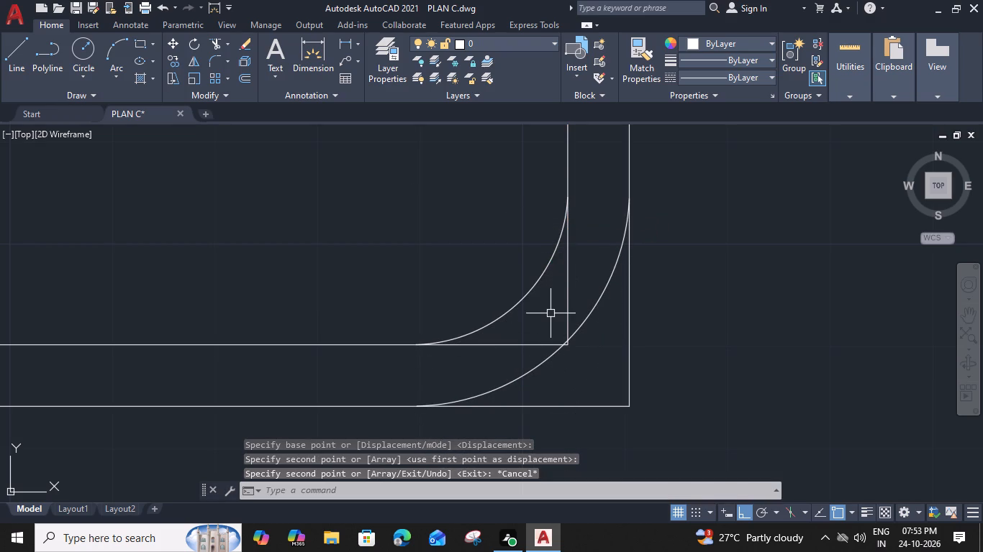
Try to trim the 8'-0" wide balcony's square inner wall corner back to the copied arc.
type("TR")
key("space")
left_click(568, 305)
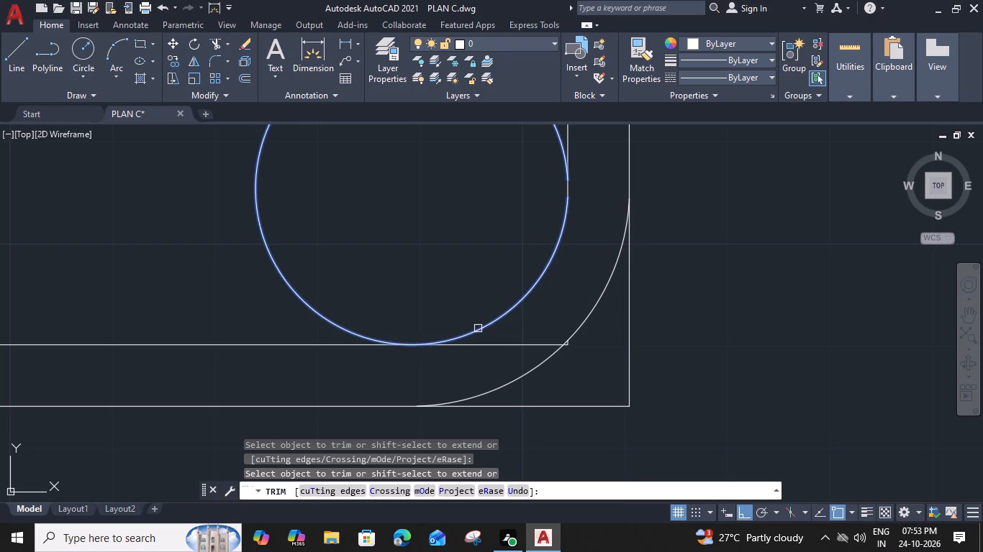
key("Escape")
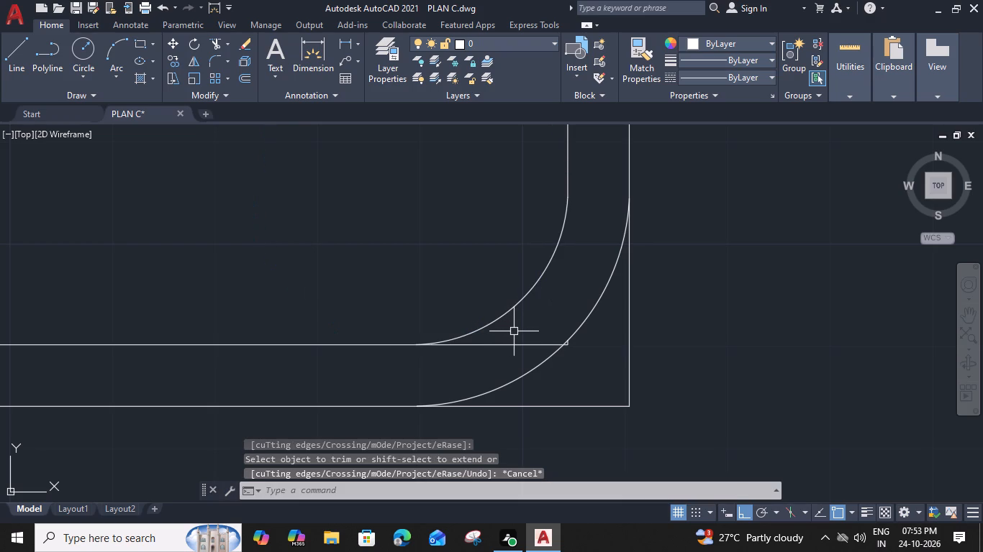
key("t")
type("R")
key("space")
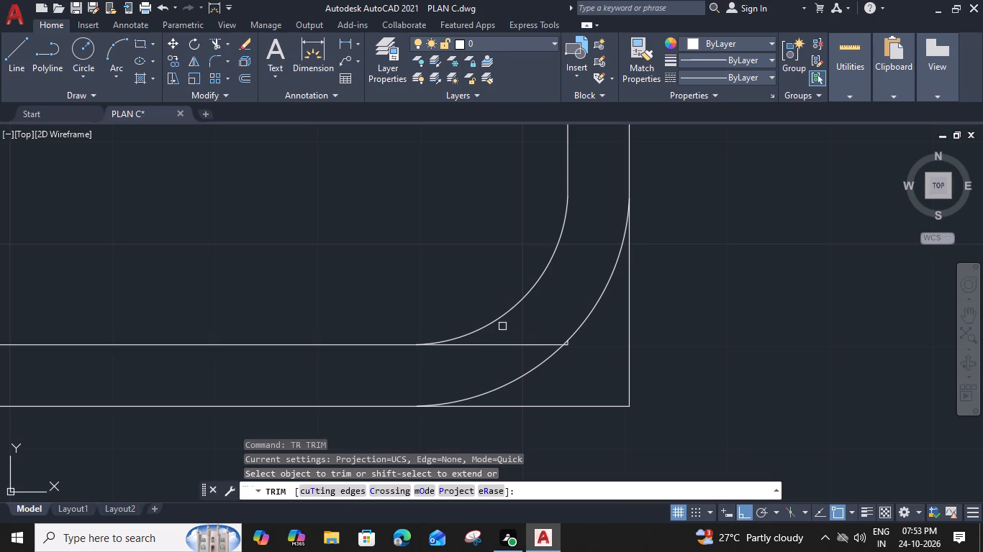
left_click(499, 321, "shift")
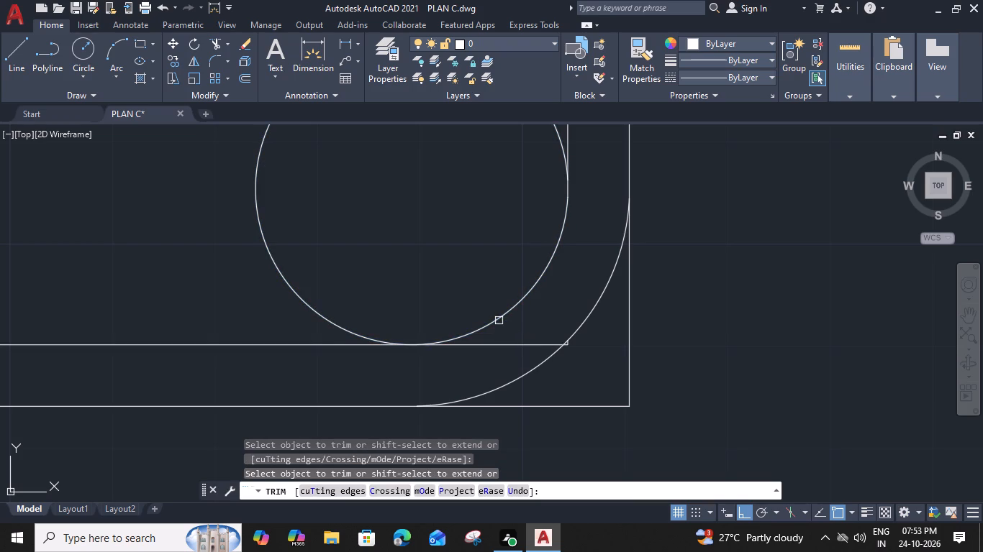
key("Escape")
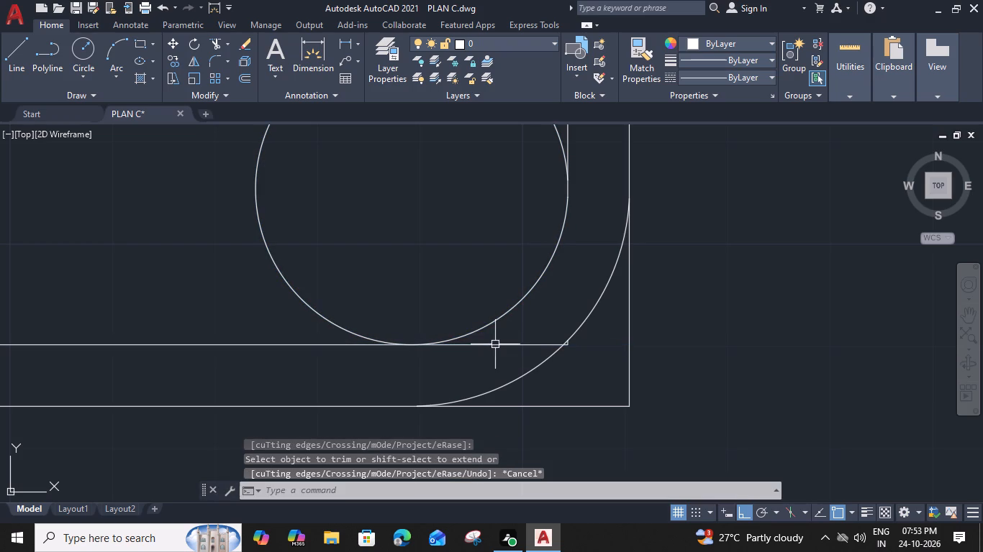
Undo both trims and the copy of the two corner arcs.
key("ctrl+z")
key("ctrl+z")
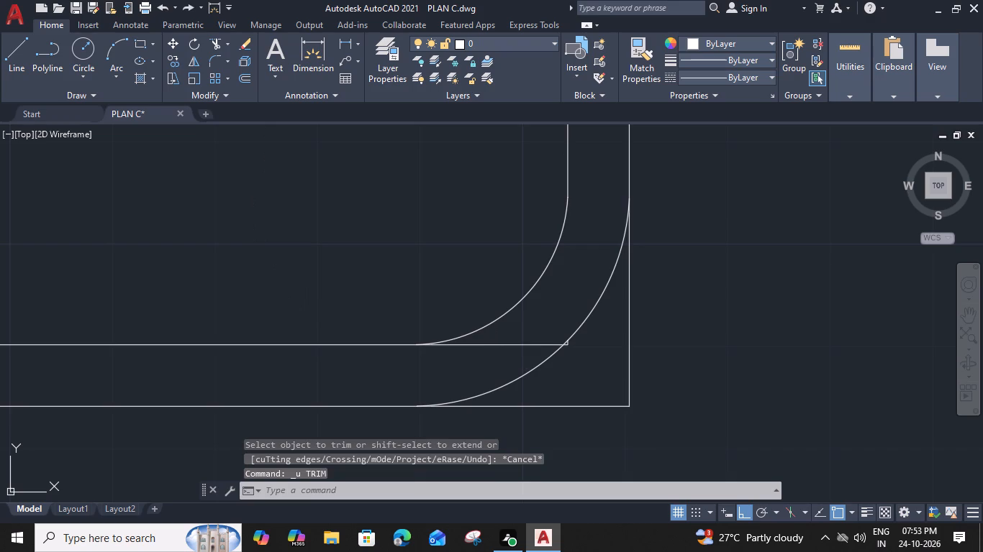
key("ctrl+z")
Copy the 7'-0" wide balcony's two lower corner arcs straight down onto the 8'-0" wide balcony's lower outer corner, aligned to the inner wall line.
left_click(526, 340)
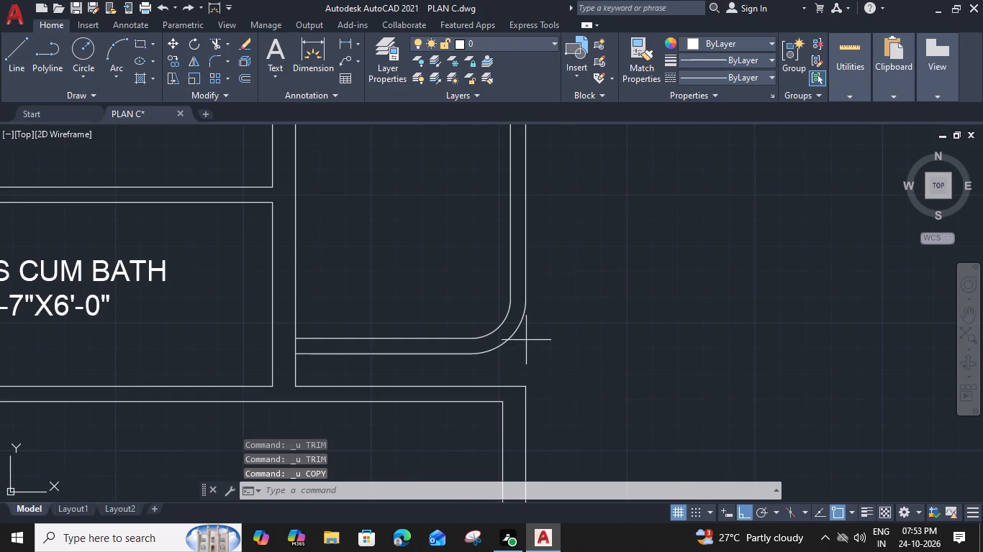
left_click(486, 326)
key("c")
key("o")
key("space")
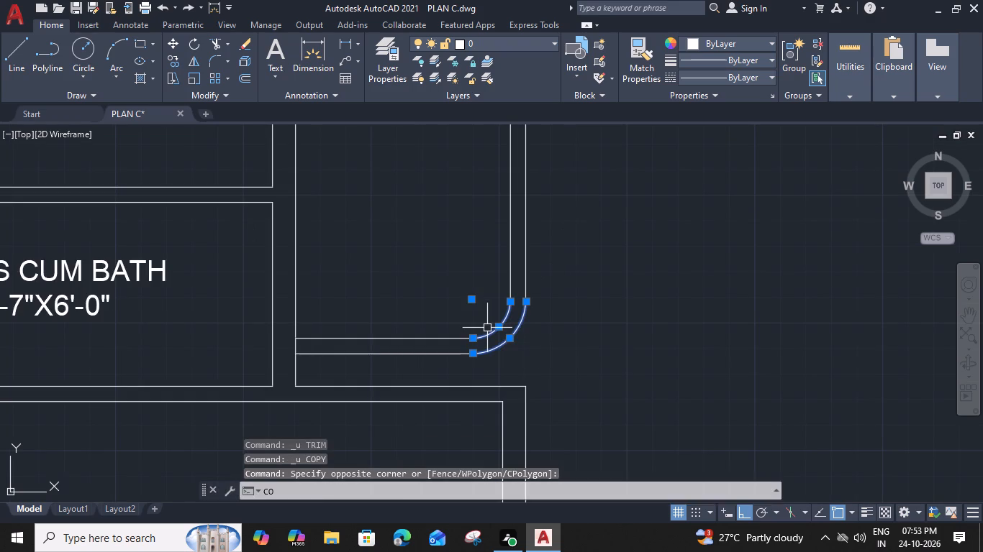
left_click(474, 339)
scroll(478, 364, "down", 3)
middle_click_drag(463, 385, 480, 277)
scroll(476, 372, "up", 4)
scroll(484, 392, "down", 3)
middle_click_drag(503, 379, 504, 298)
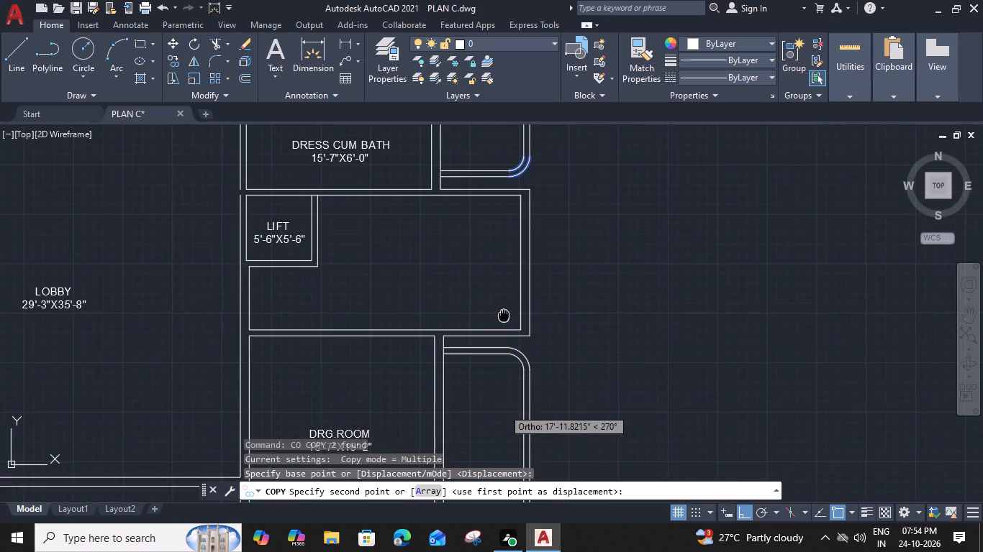
middle_click_drag(504, 298, 504, 142)
scroll(504, 400, "up", 3)
middle_click_drag(520, 422, 517, 349)
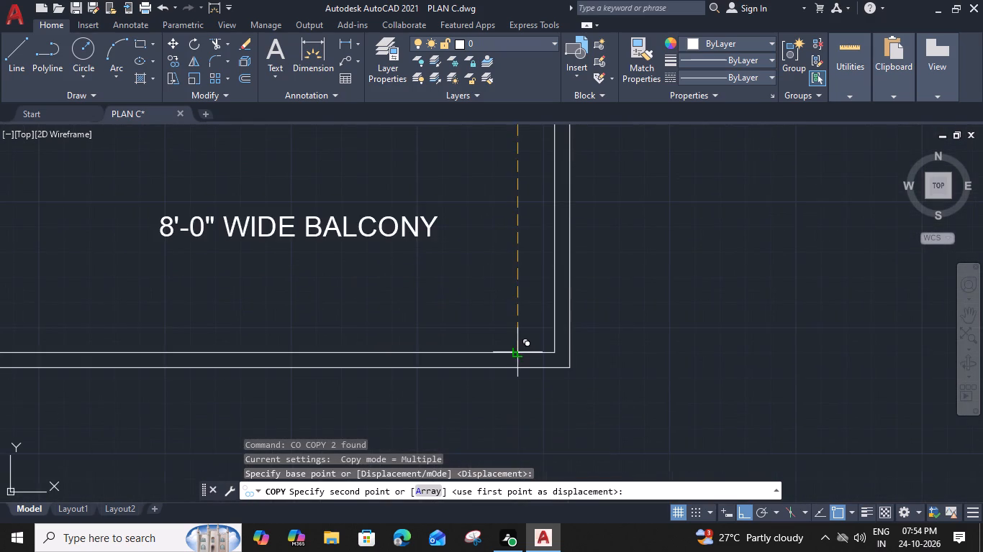
scroll(518, 354, "up", 3)
left_click(509, 356)
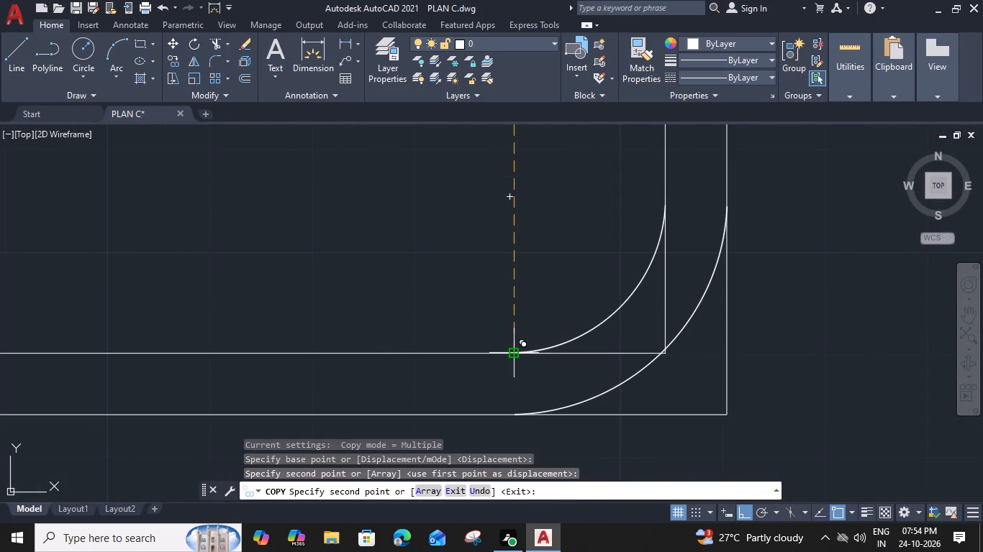
key("space")
Trim the 8'-0" wide balcony's inner and outer square corner lines beyond the two arcs, including the small leftover stubs.
type("TR")
key("space")
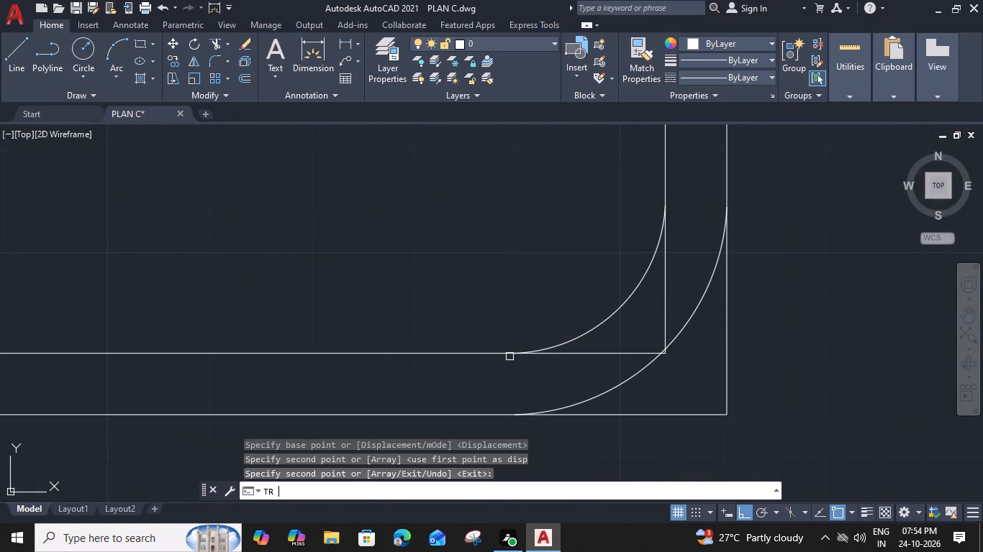
left_click(596, 354)
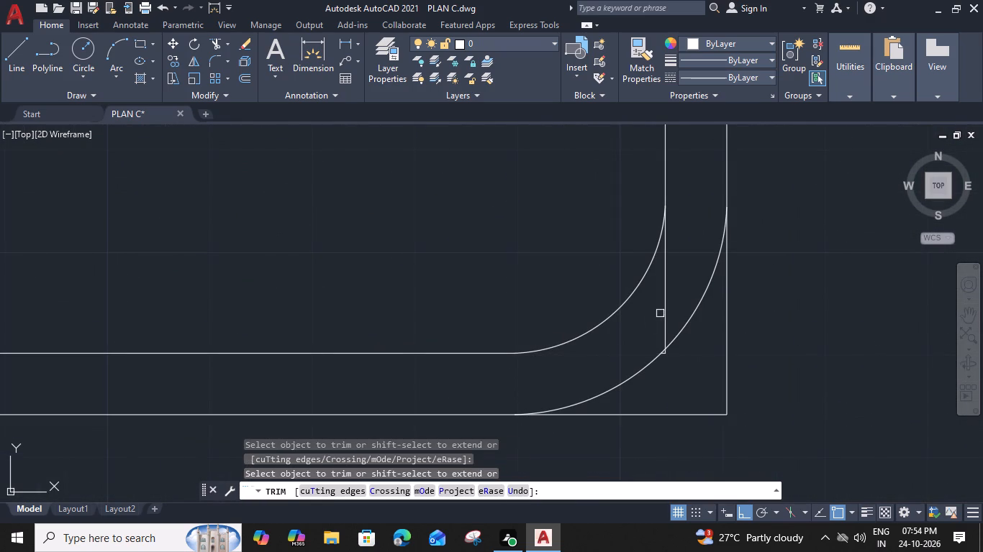
left_click(667, 313)
left_click(728, 350)
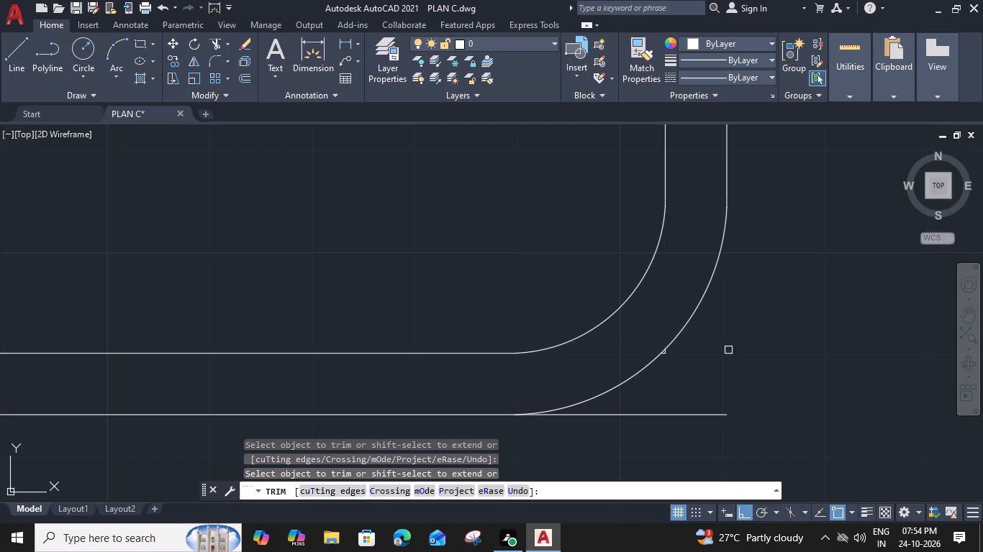
left_click(701, 413)
scroll(673, 377, "up", 3)
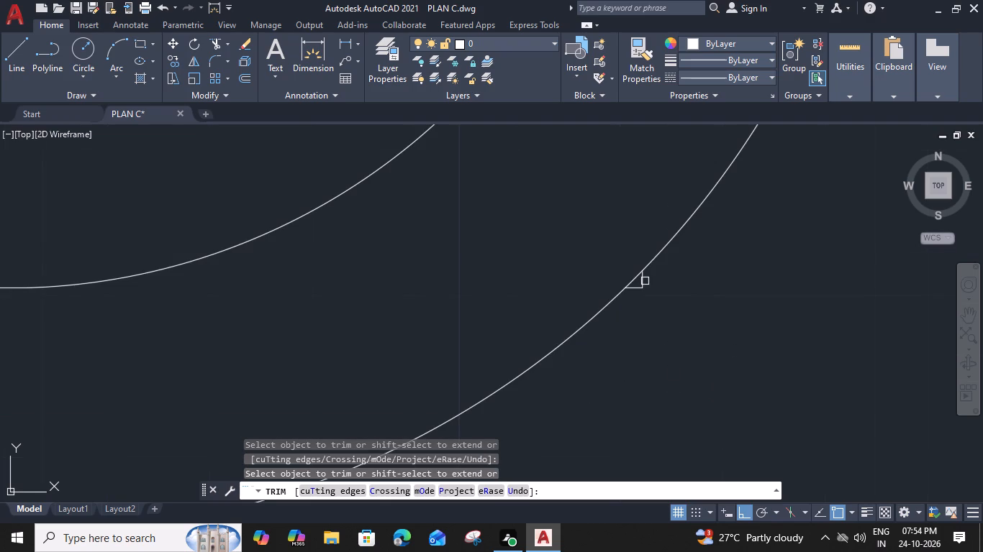
left_click(644, 280)
left_click(639, 288)
key("Escape")
scroll(639, 295, "down", 5)
scroll(649, 352, "down", 7)
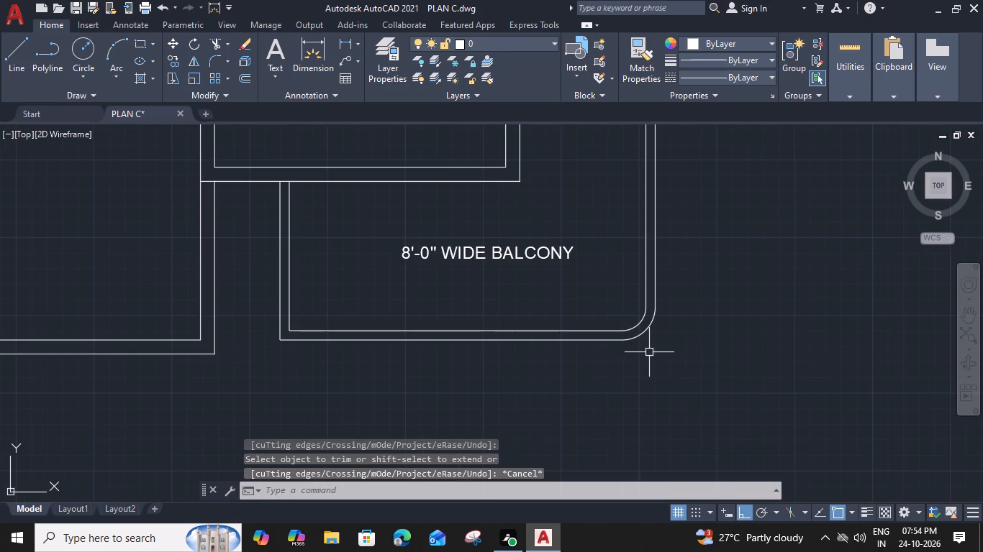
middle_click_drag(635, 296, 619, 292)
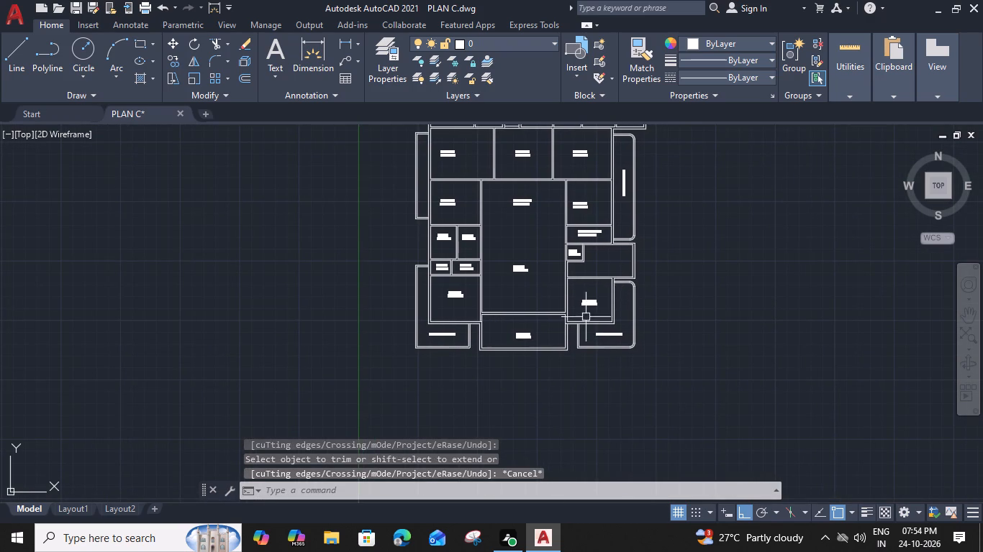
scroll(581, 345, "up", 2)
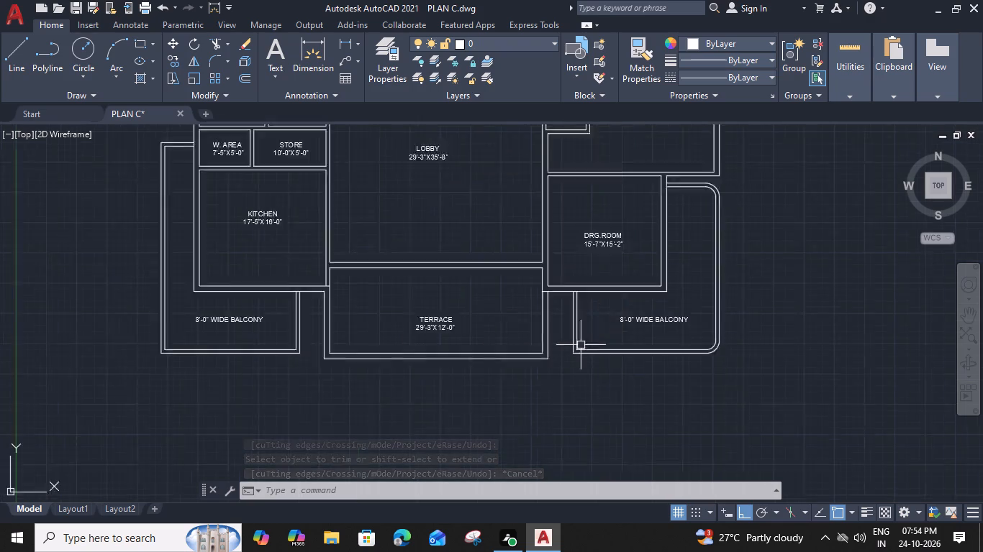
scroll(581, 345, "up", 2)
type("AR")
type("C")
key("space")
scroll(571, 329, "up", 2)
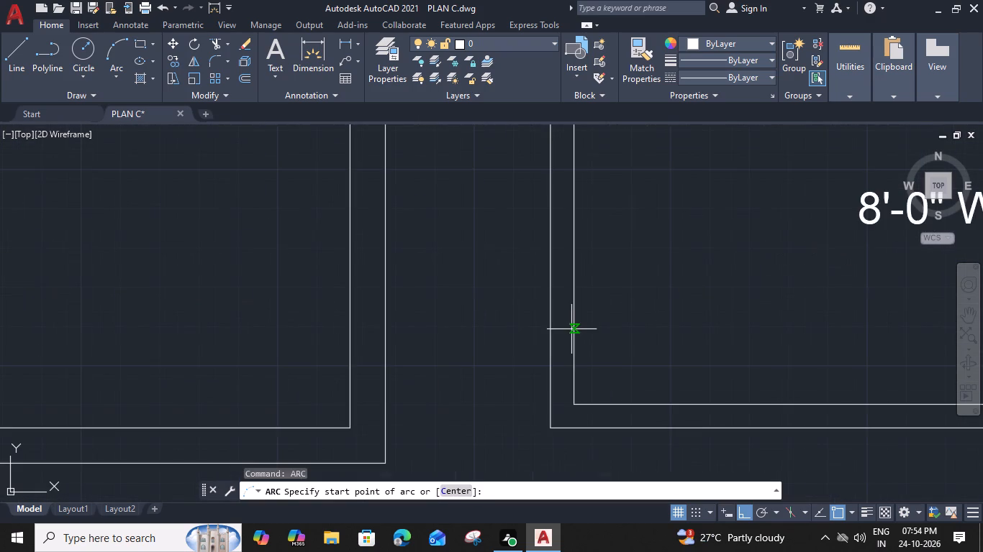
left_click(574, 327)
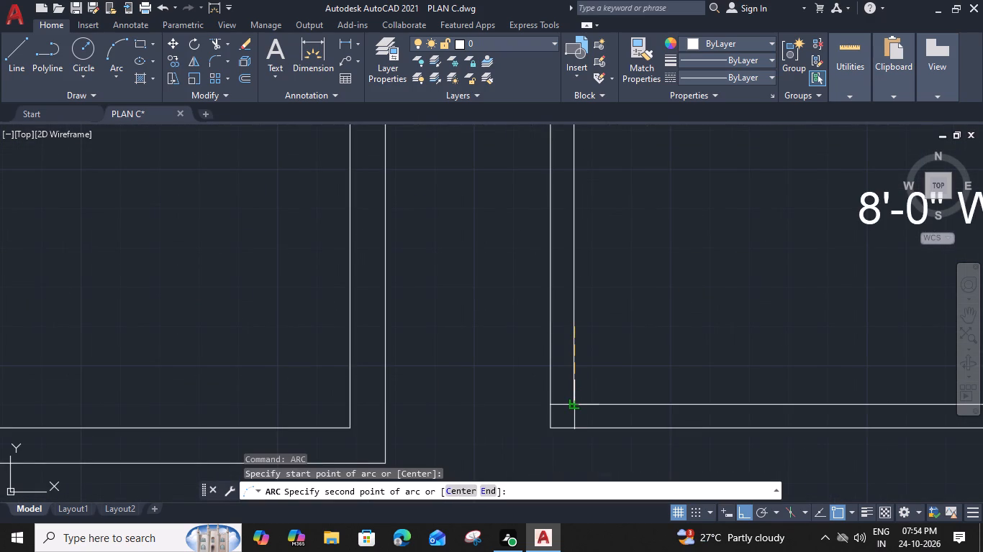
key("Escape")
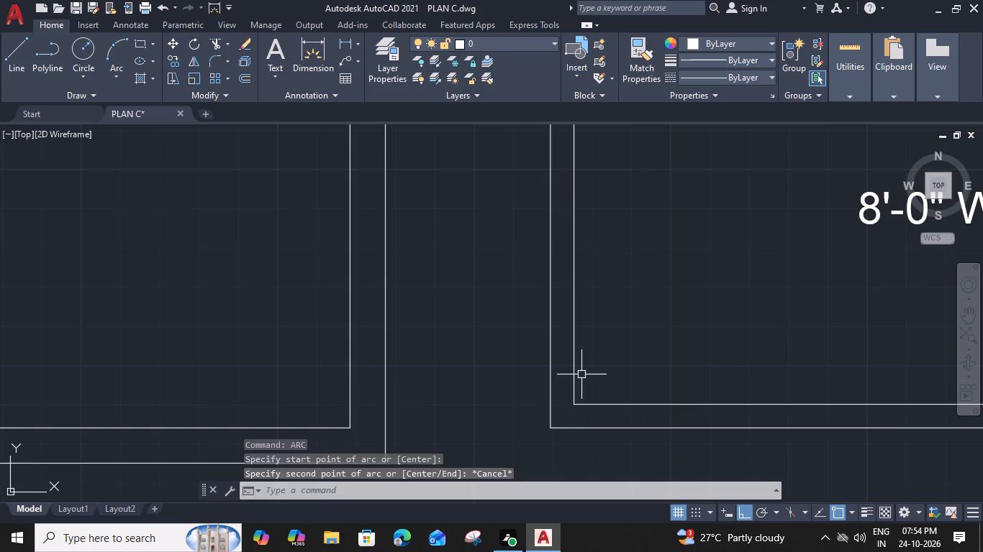
Draw a three-point arc through the inner wall corner of the drawing-room-side 8'-0" wide balcony, at its lower corner nearest the terrace.
key("a")
type("RC")
key("space")
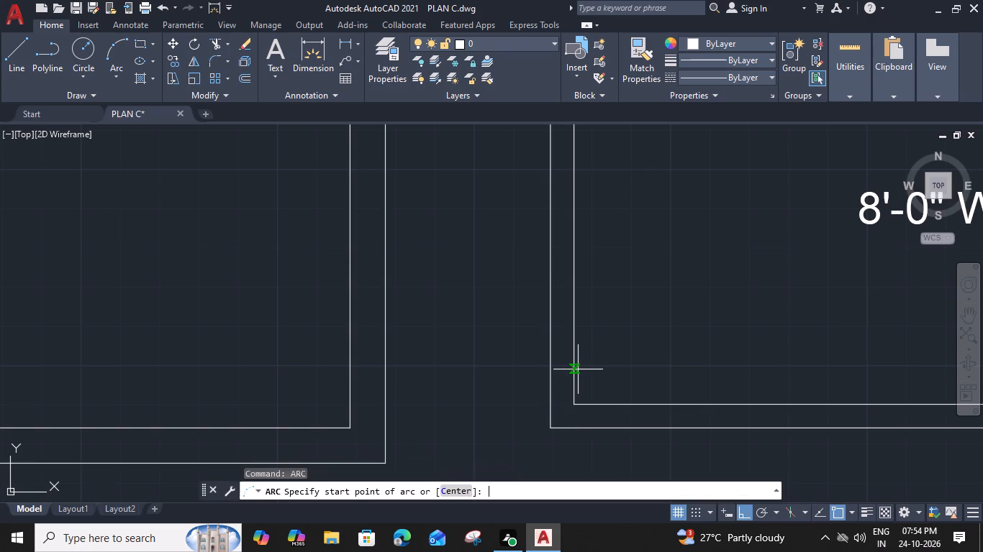
left_click(573, 336)
left_click(574, 403)
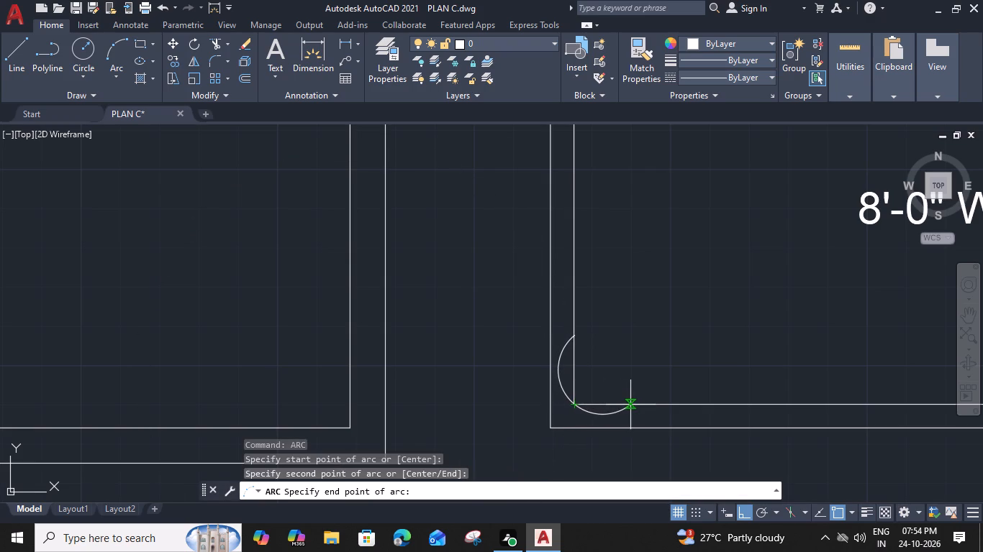
left_click(630, 405)
Stretch the new arc's upper end down along the balcony's inner vertical wall line.
left_click(589, 415)
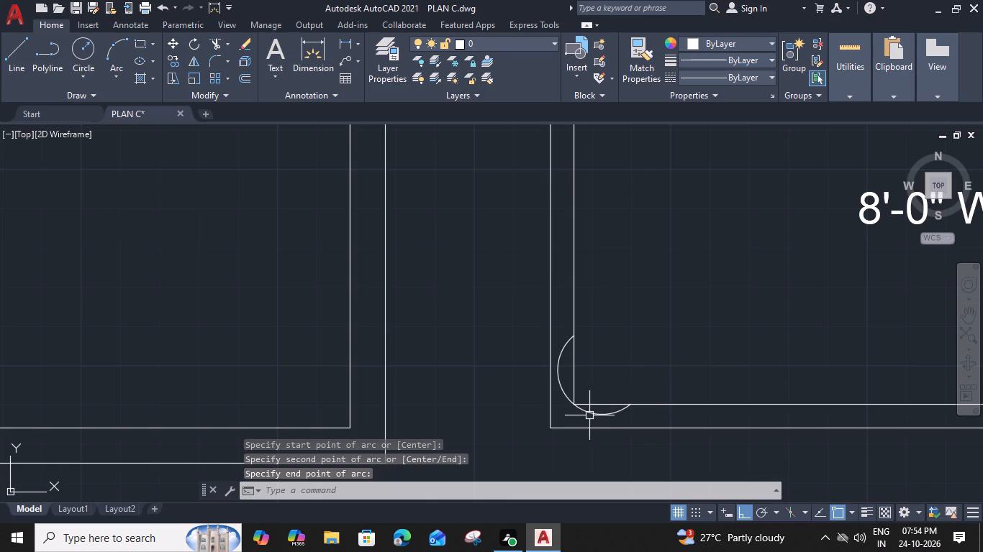
scroll(574, 401, "up", 2)
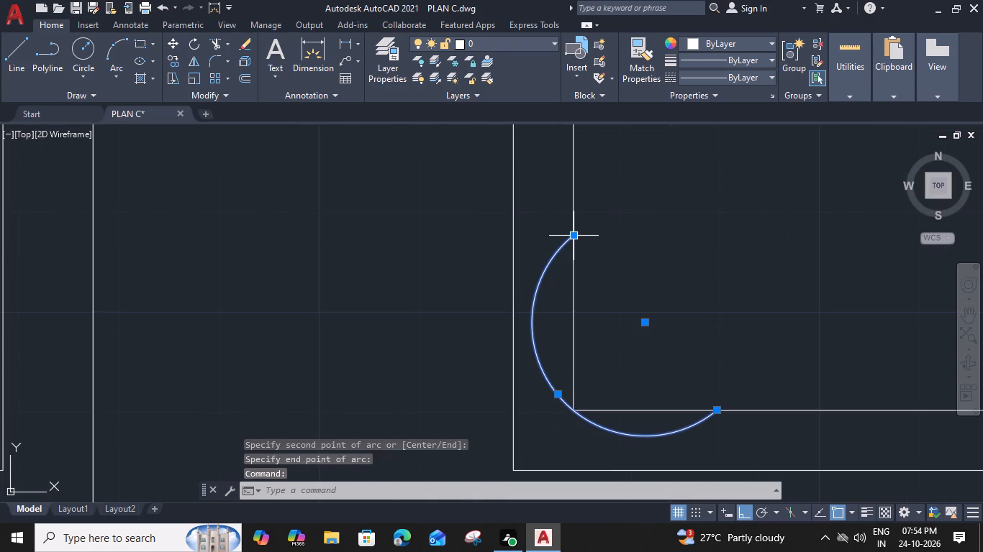
left_click(575, 235)
left_click(574, 254)
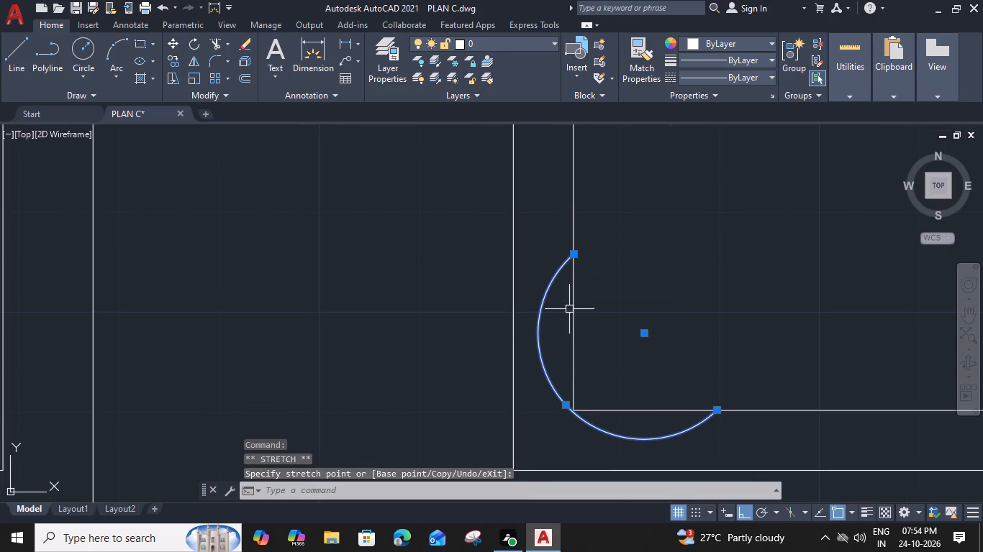
left_click(574, 253)
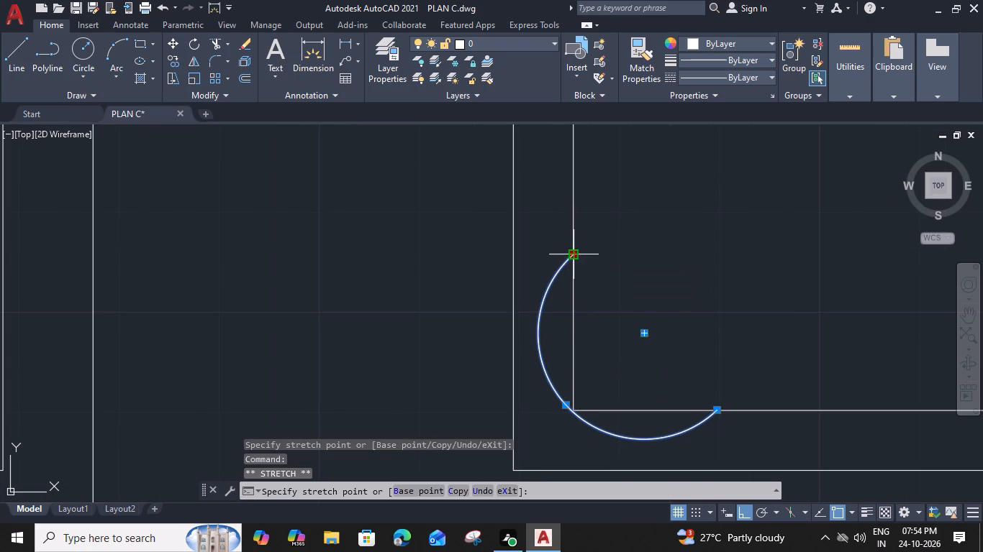
left_click(573, 275)
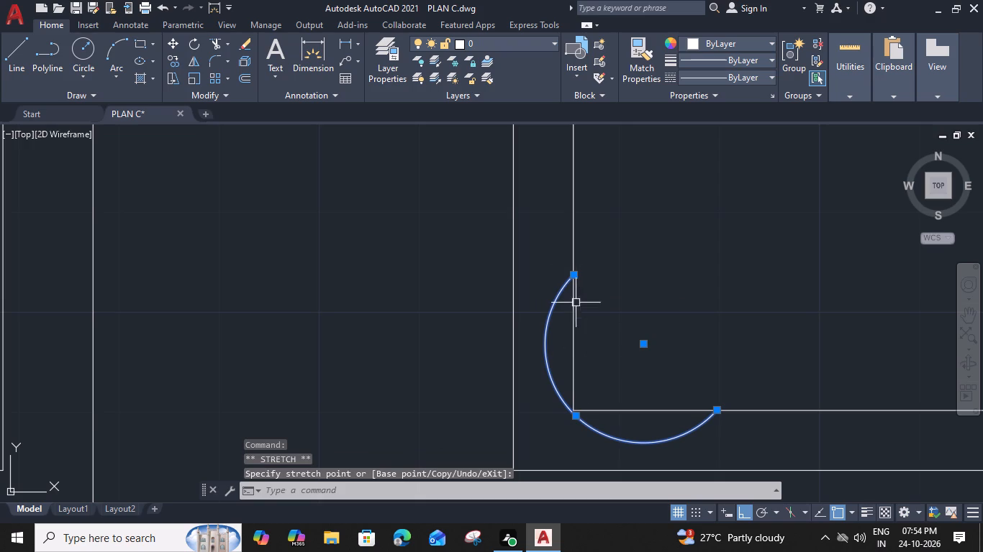
left_click(574, 275)
left_click(574, 267)
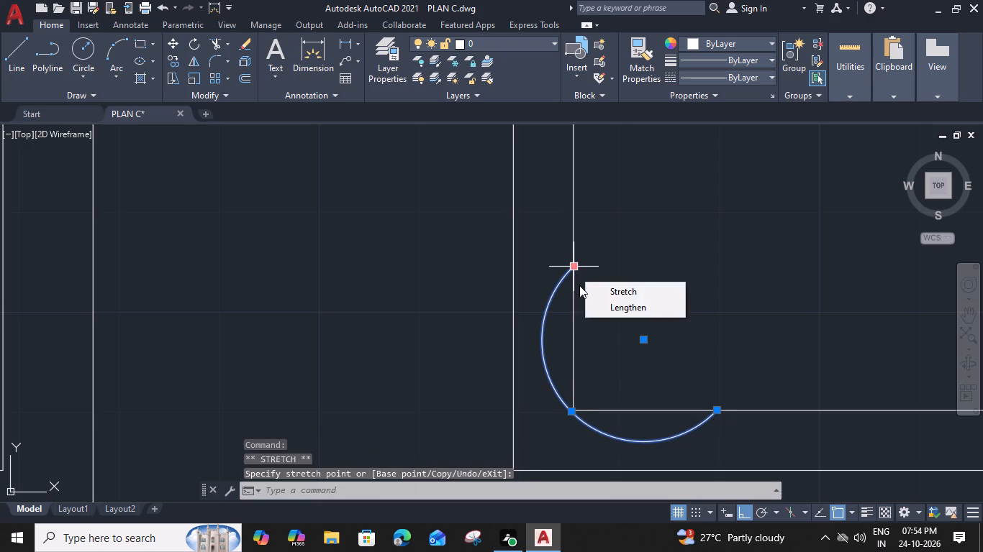
key("Escape")
Stretch the arc's midpoint into the balcony until the arc rounds the inside of the inner wall corner.
left_click(589, 425)
scroll(569, 409, "up", 3)
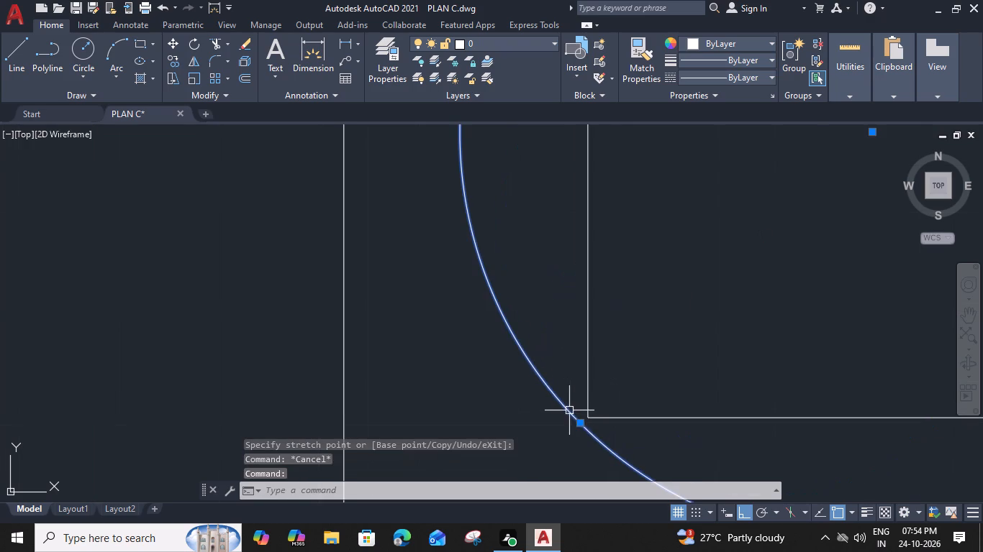
left_click(578, 423)
scroll(686, 321, "down", 3)
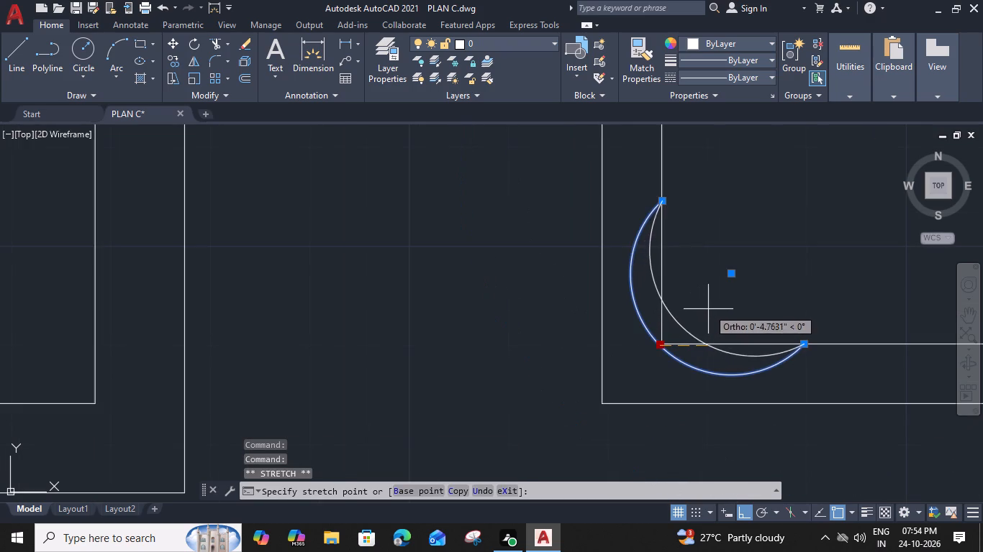
left_click(731, 295)
middle_click_drag(747, 292, 632, 340)
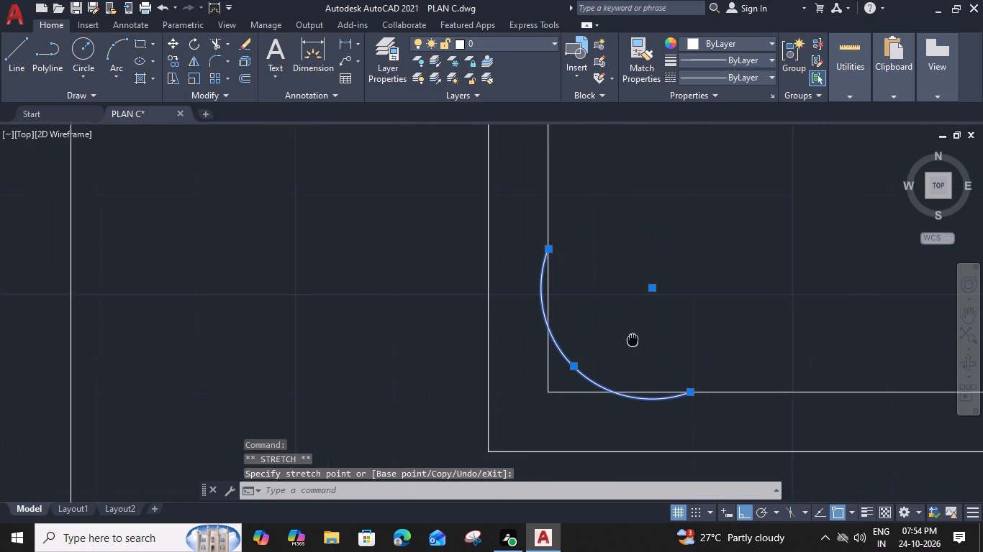
middle_click_drag(632, 340, 591, 341)
left_click(527, 366)
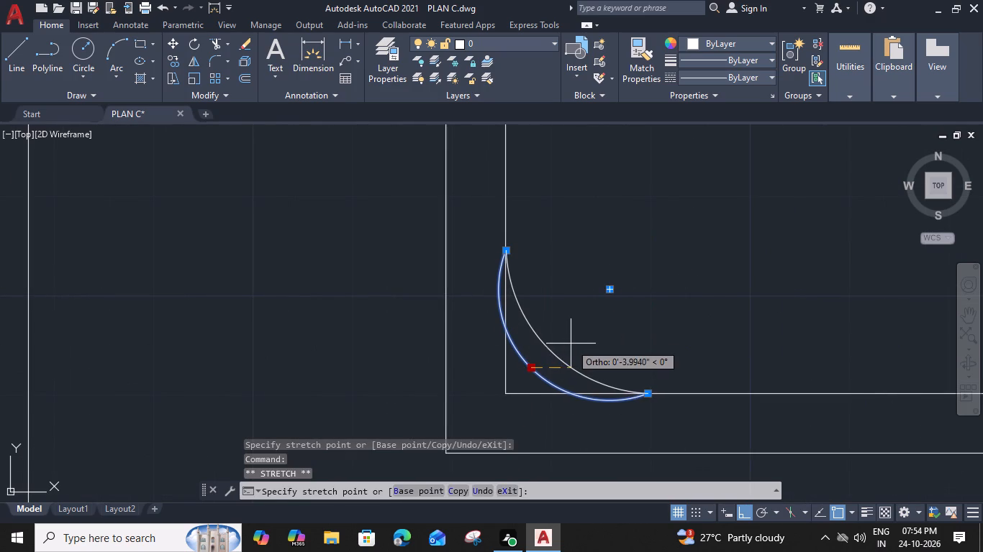
left_click(571, 344)
key("Escape")
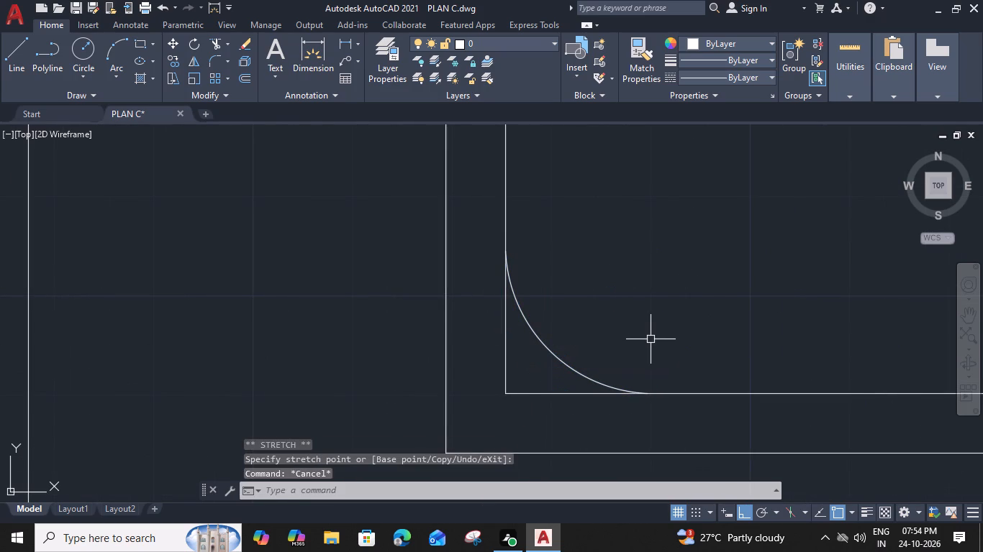
scroll(521, 285, "up", 2)
scroll(532, 267, "down", 2)
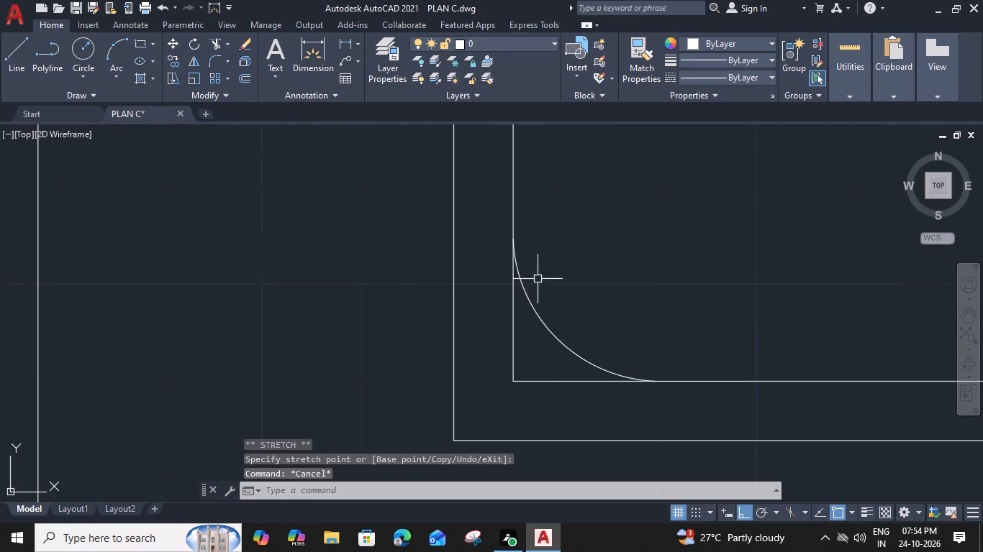
Offset the drawing-room-side balcony's new inner corner arc 6" outward to round the outer wall face.
type("TR")
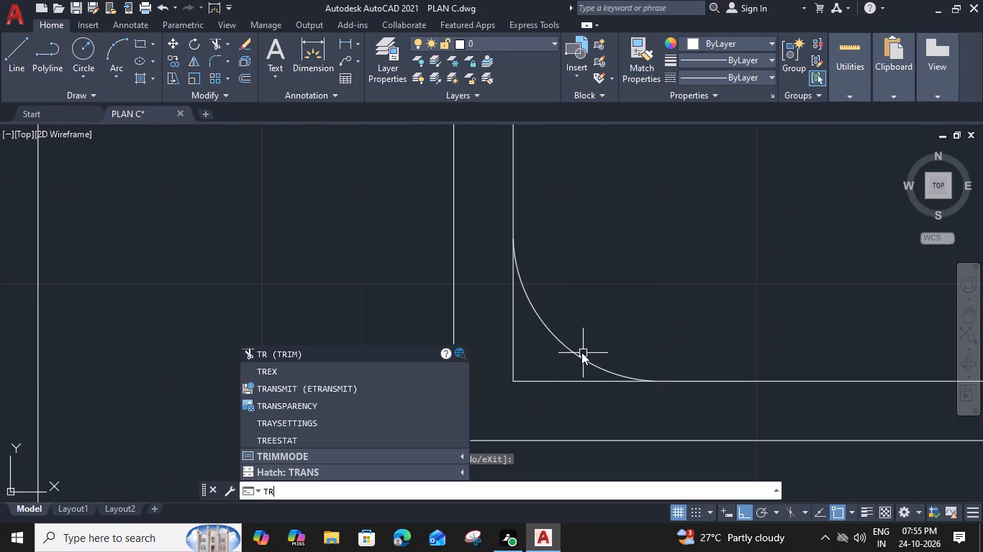
key("Escape")
left_click(571, 347)
type("O")
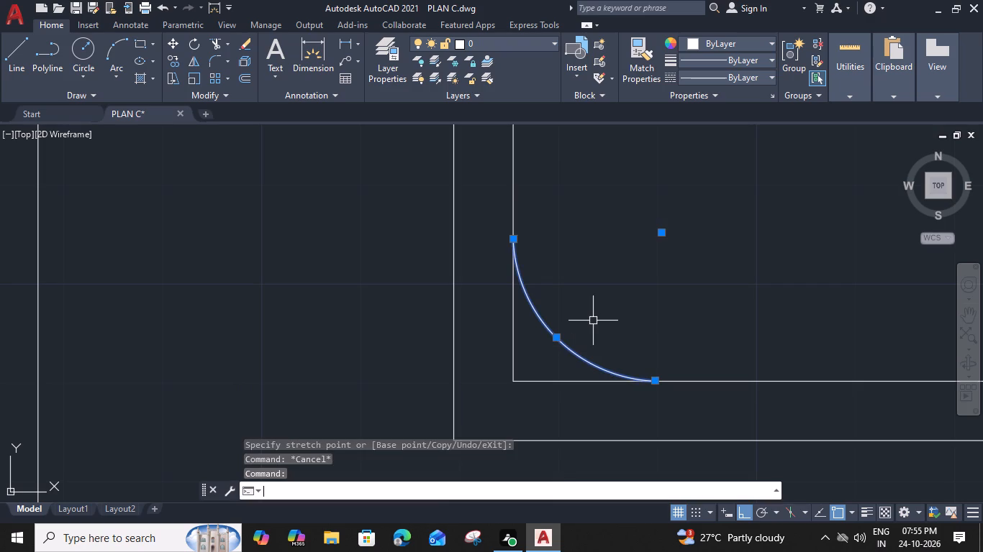
key("space")
type("6\"")
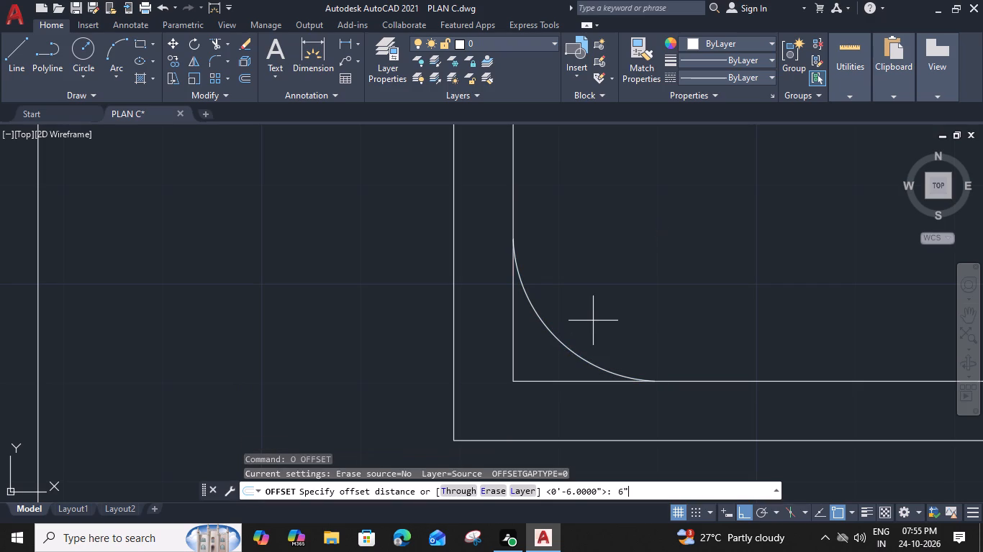
key("Return")
left_click(443, 400)
key("Escape")
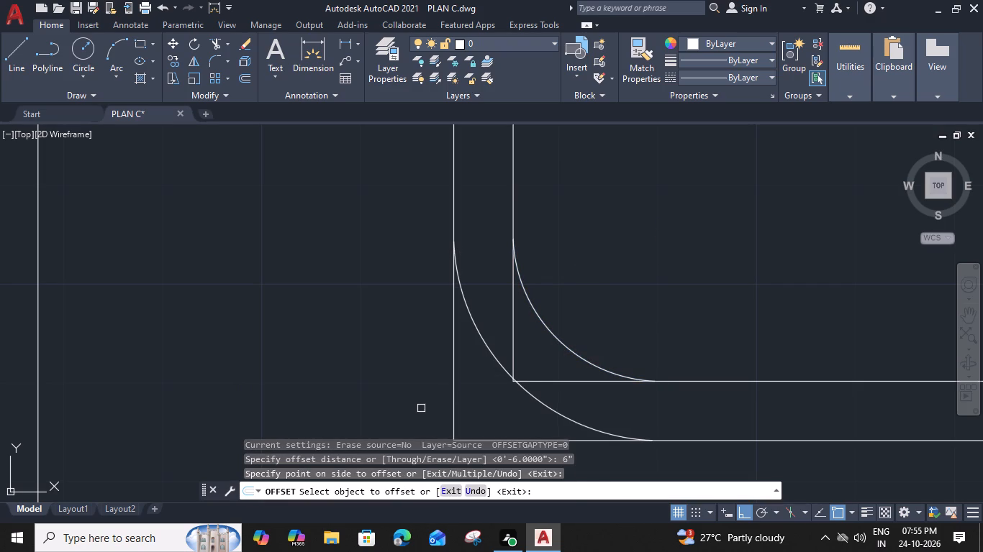
Trim the inner and outer square corner lines beyond the two arcs at the drawing-room-side balcony's terrace-side corner, including the leftover stubs.
key("t")
type("R")
key("space")
left_click(515, 336)
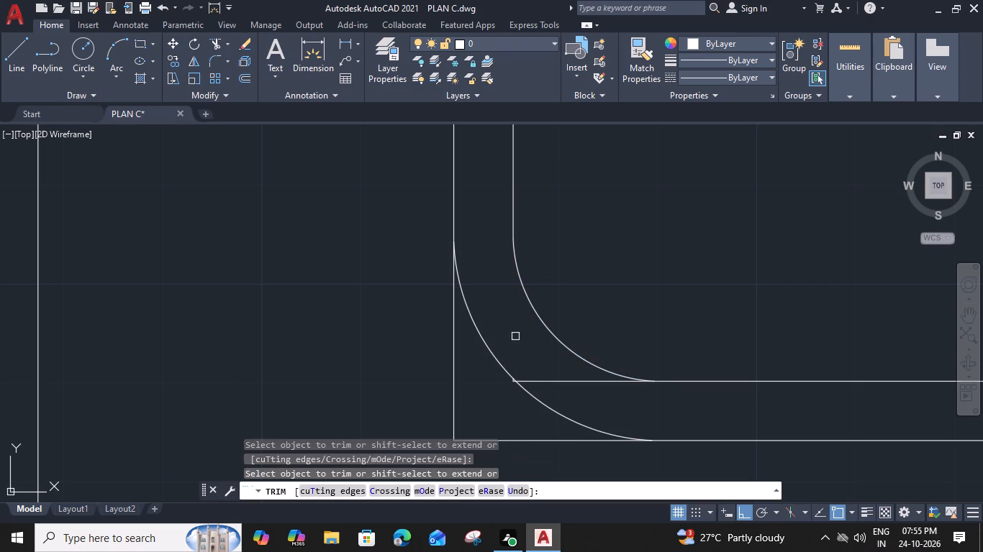
left_click(565, 385)
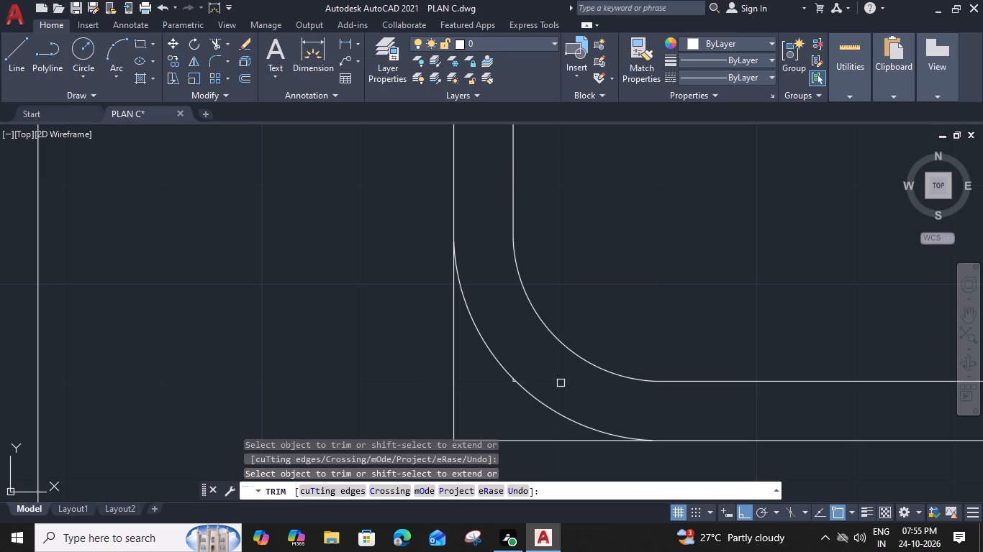
scroll(527, 390, "up", 4)
left_click(444, 342)
left_click(438, 334)
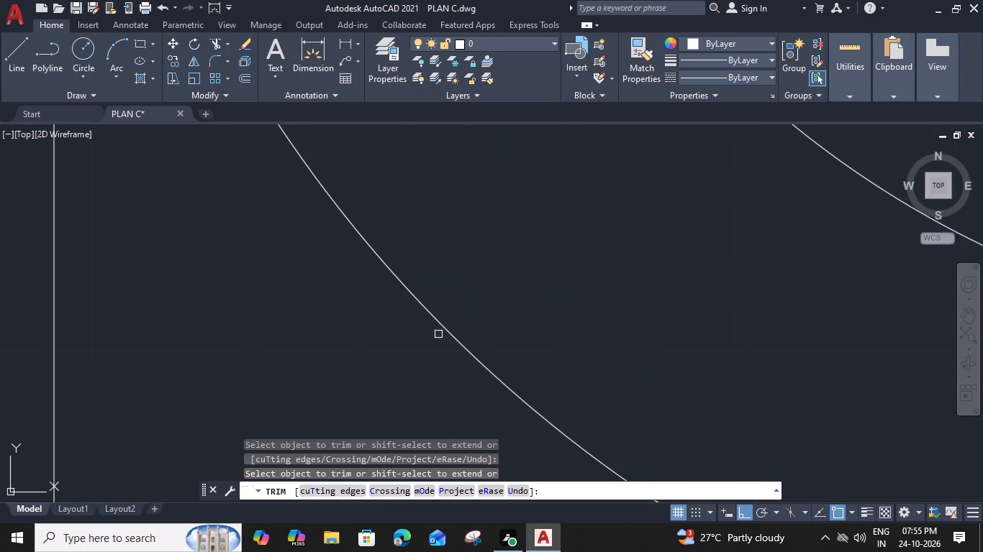
scroll(438, 342, "down", 4)
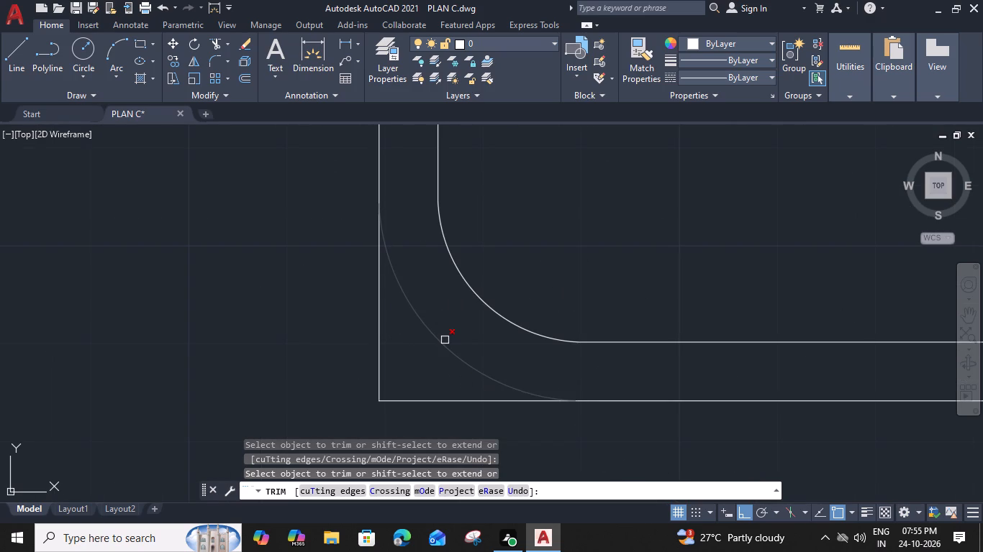
left_click(477, 369, "shift")
left_click(402, 293, "shift")
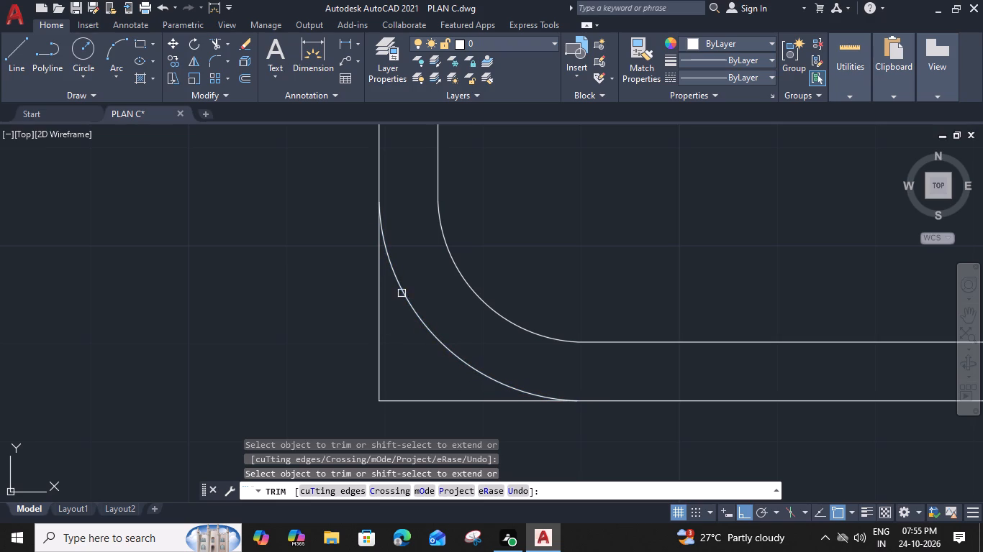
left_click(461, 402)
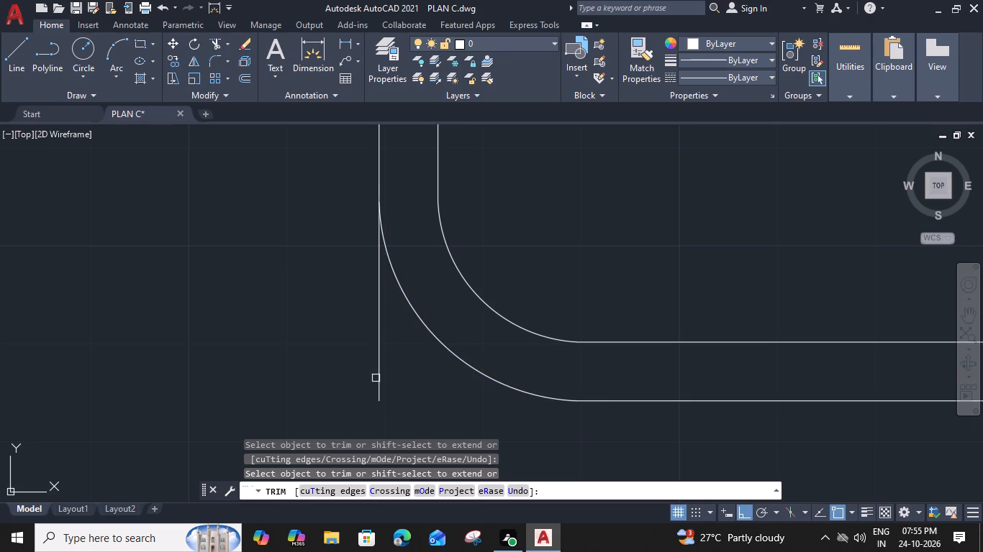
left_click(377, 378)
key("Escape")
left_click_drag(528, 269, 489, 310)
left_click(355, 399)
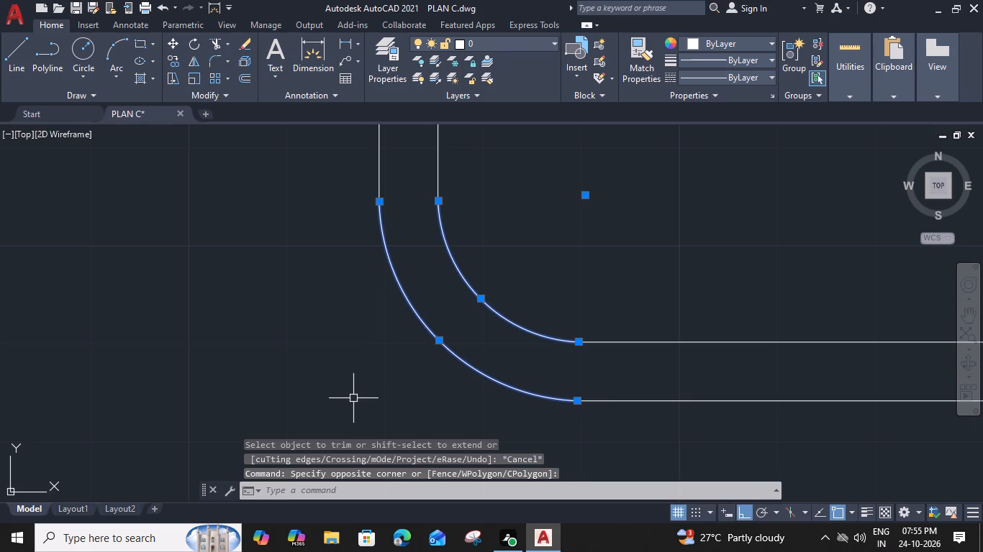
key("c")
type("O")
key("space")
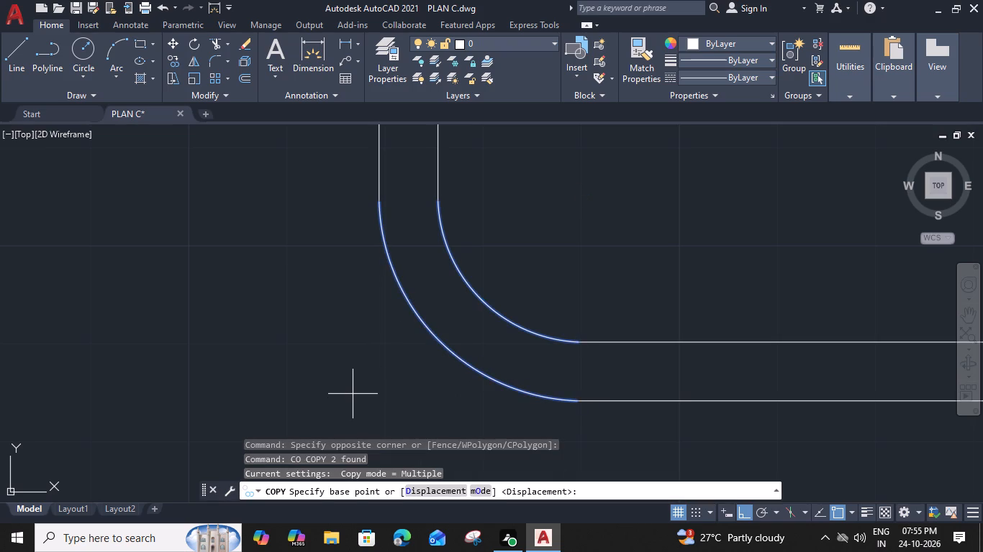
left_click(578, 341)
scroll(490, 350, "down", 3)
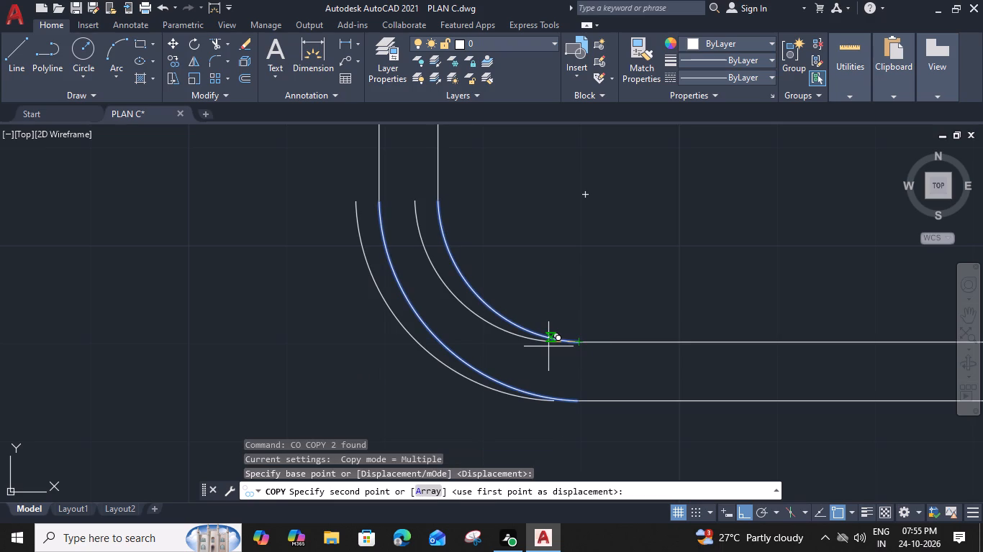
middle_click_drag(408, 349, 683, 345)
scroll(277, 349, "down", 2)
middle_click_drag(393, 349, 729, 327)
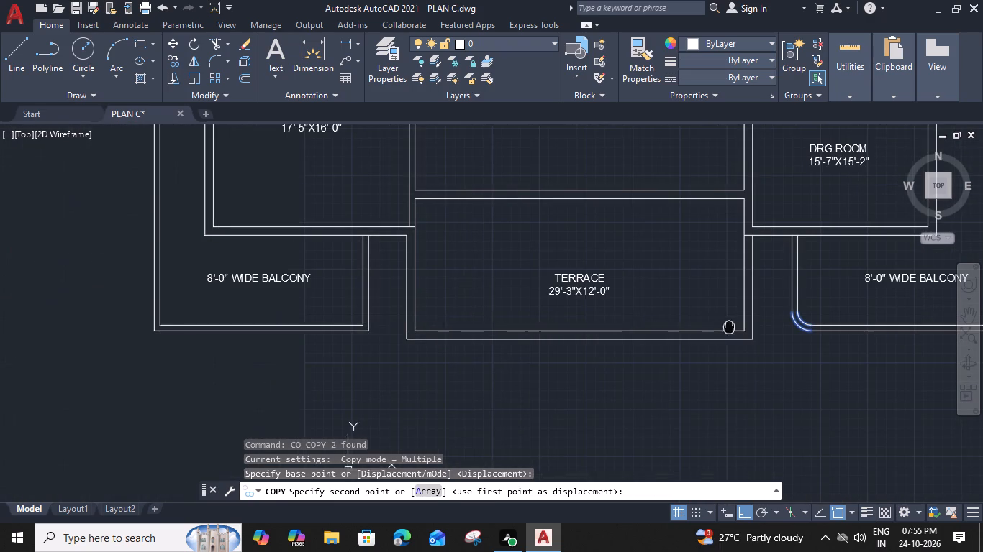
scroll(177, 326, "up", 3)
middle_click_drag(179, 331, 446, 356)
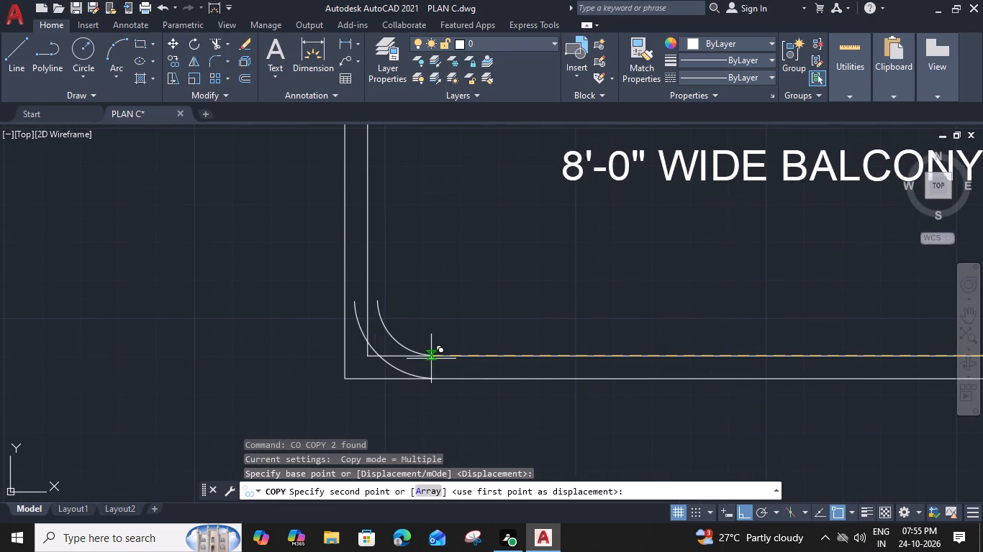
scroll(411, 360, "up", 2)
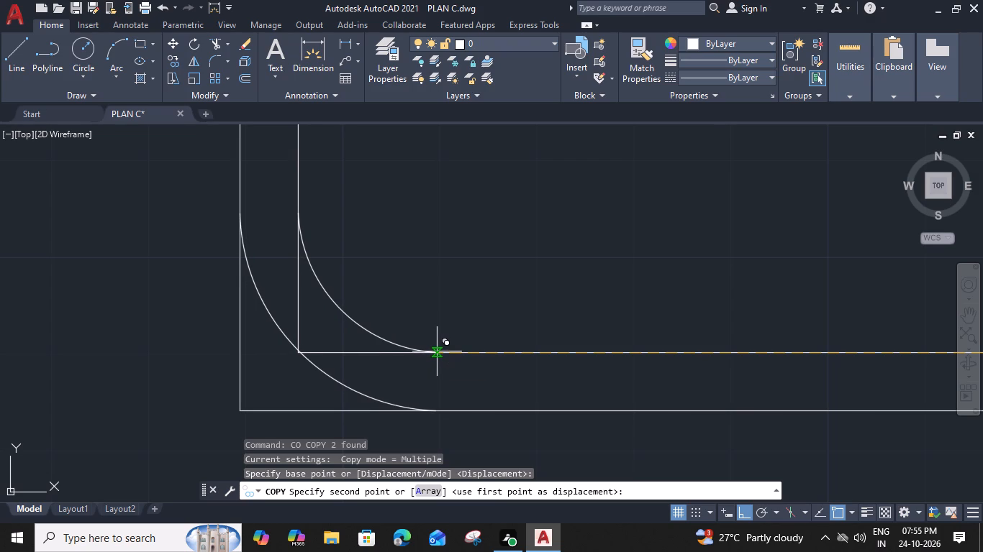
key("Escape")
Copy the two terrace-side corner arcs from the inner arc's upper end to the other 8'-0" wide balcony's lower corner farthest from the terrace.
scroll(440, 352, "down", 5)
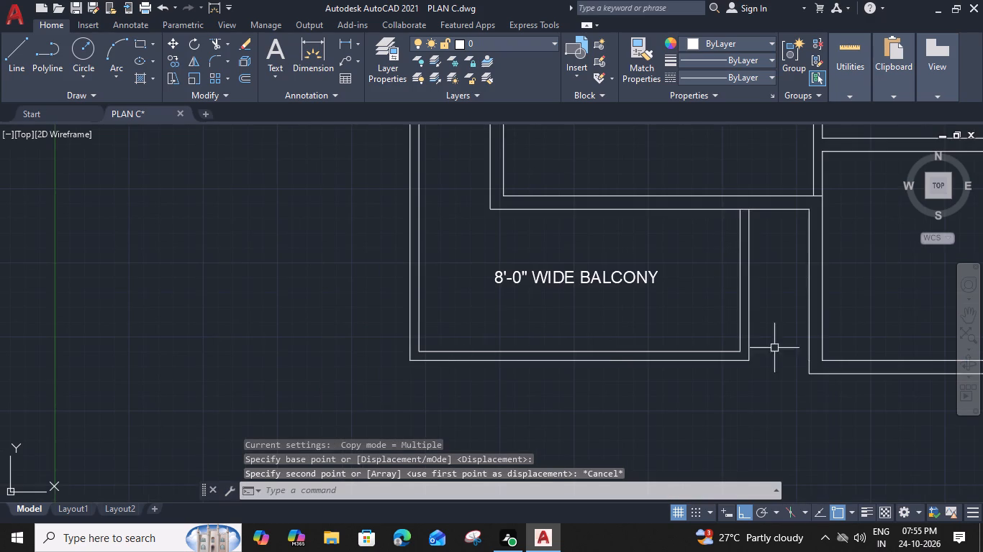
middle_click_drag(808, 331, 0, 328)
scroll(406, 369, "up", 3)
middle_click_drag(720, 289, 406, 369)
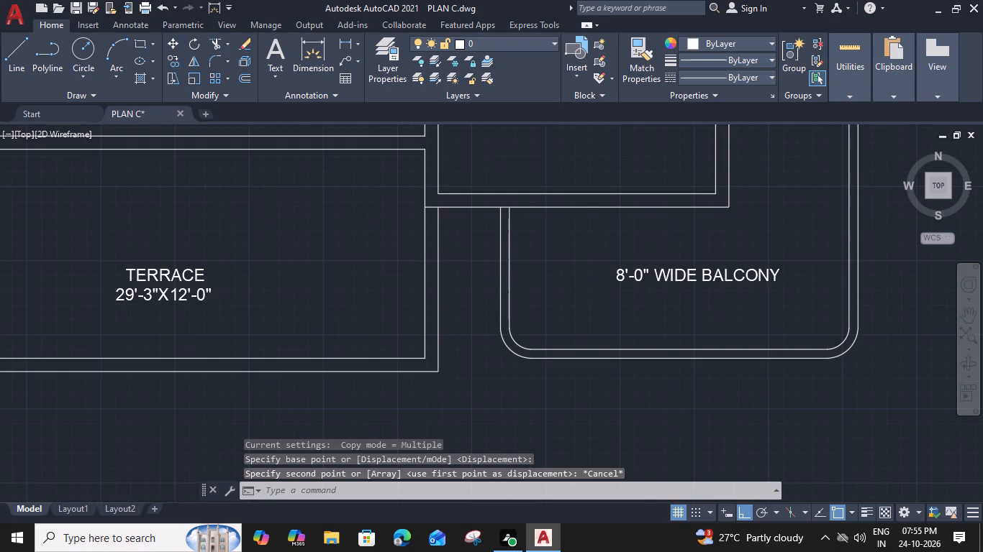
middle_click_drag(406, 369, 388, 316)
left_click_drag(535, 277, 504, 298)
left_click(394, 370)
type("CO")
key("space")
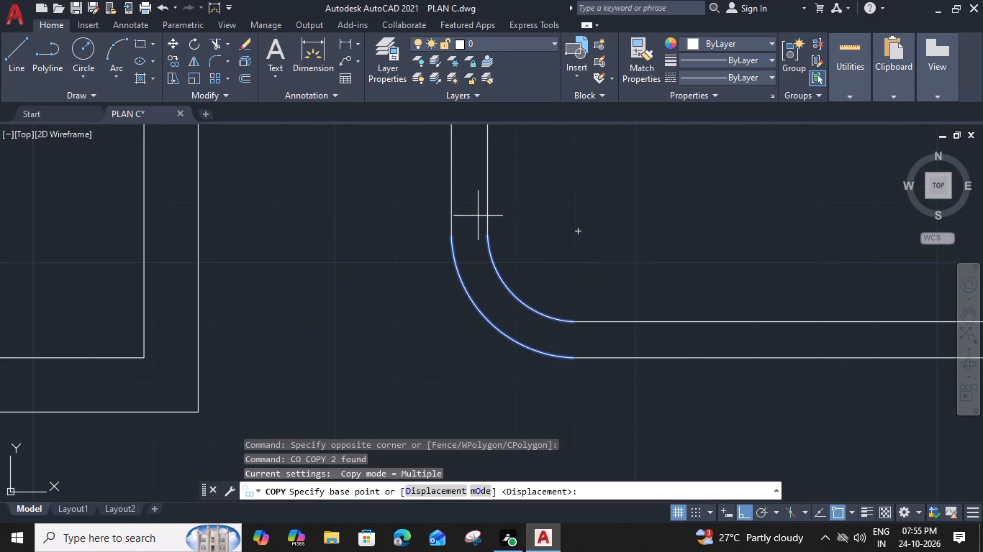
left_click(486, 234)
scroll(324, 253, "down", 3)
middle_click_drag(302, 255, 674, 271)
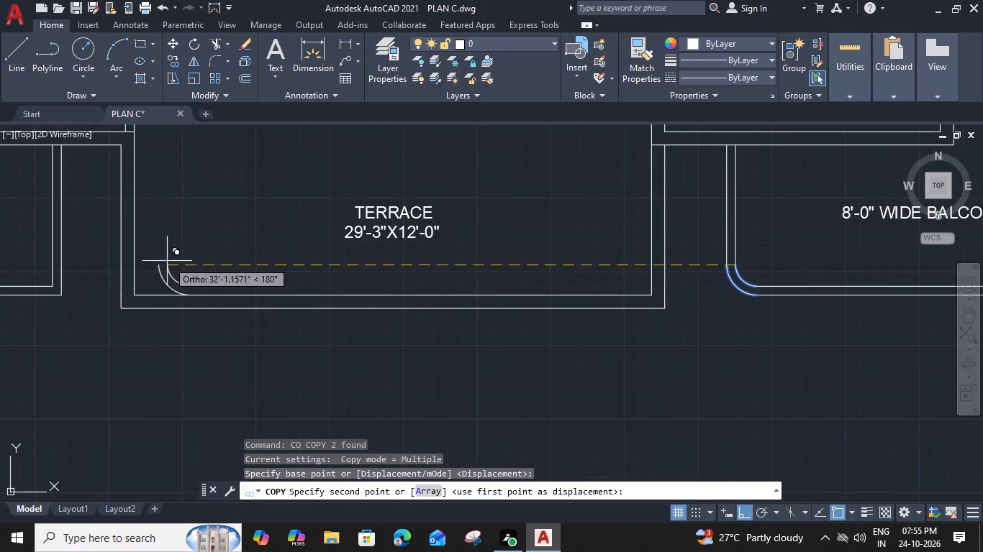
middle_click_drag(167, 261, 772, 300)
scroll(337, 295, "up", 3)
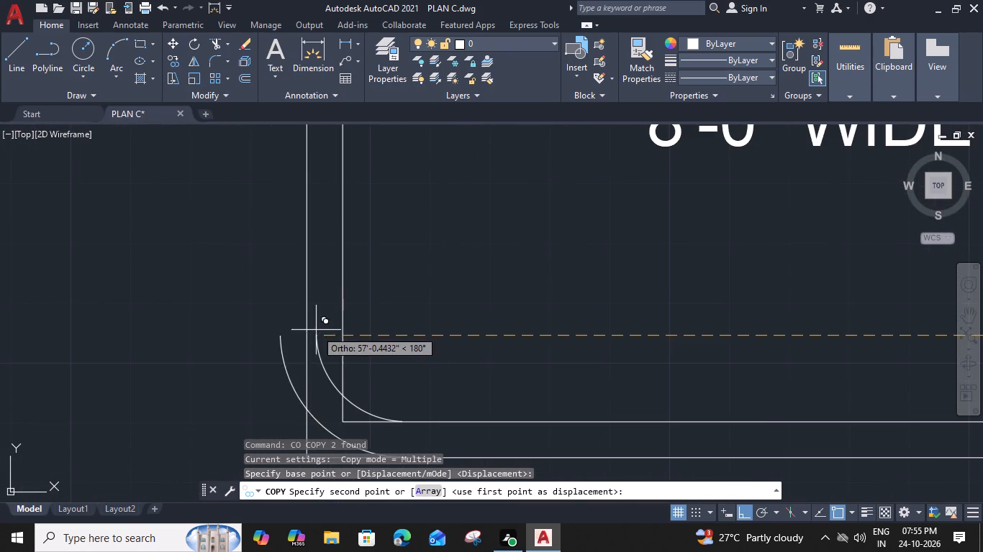
left_click(339, 333)
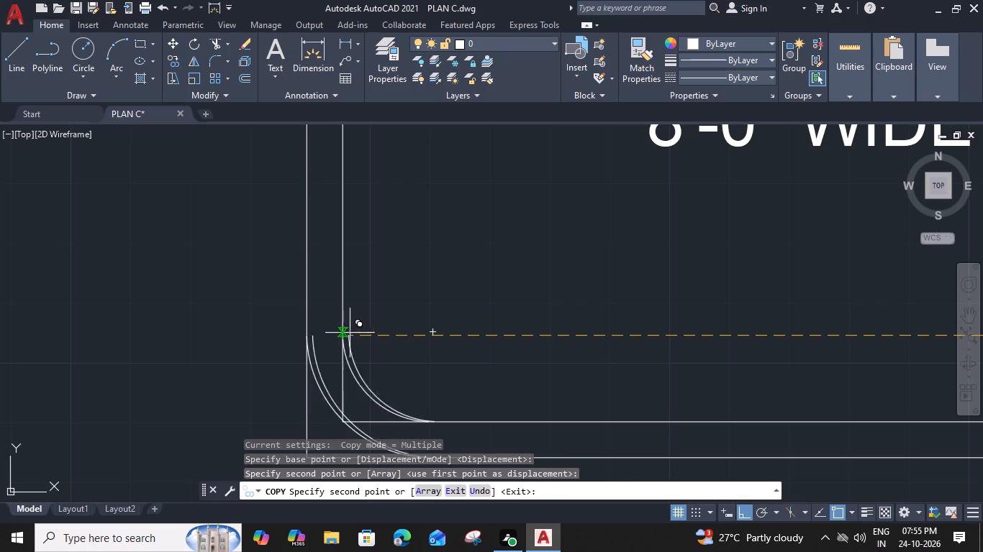
key("Escape")
Trim the square corner lines beyond the two copied arcs at that balcony's far corner, including the small leftover stubs.
type("TR")
key("space")
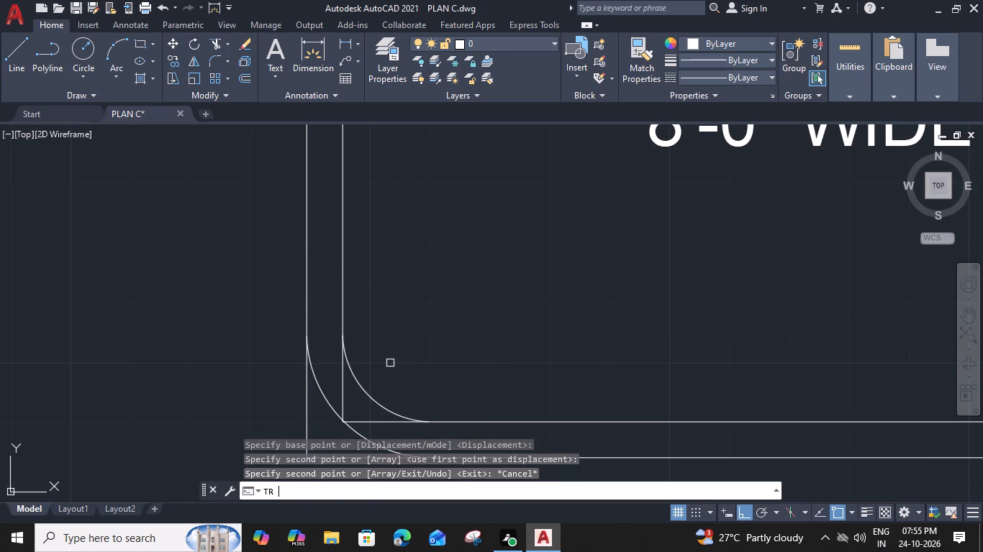
left_click(343, 405)
left_click(366, 423)
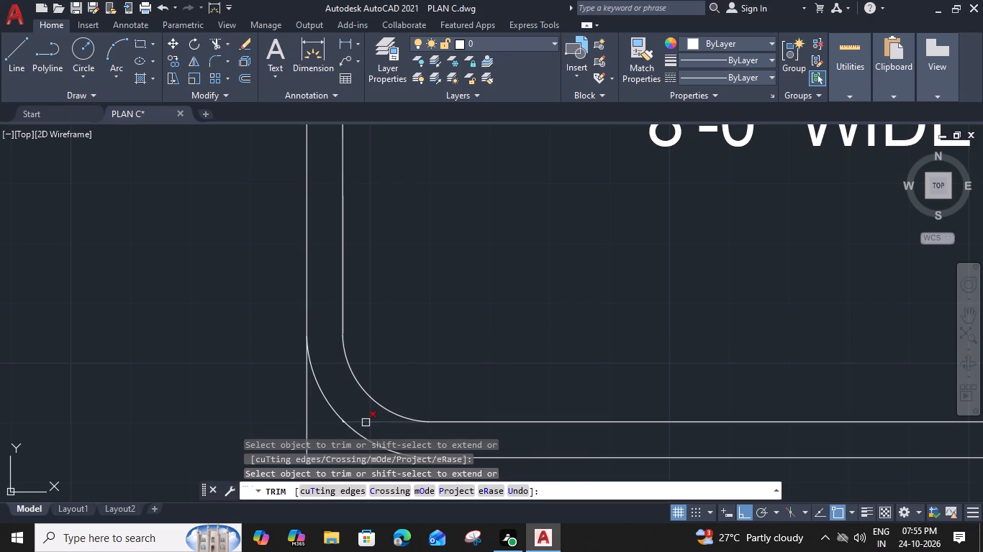
middle_click_drag(370, 422, 370, 301)
left_click(375, 339)
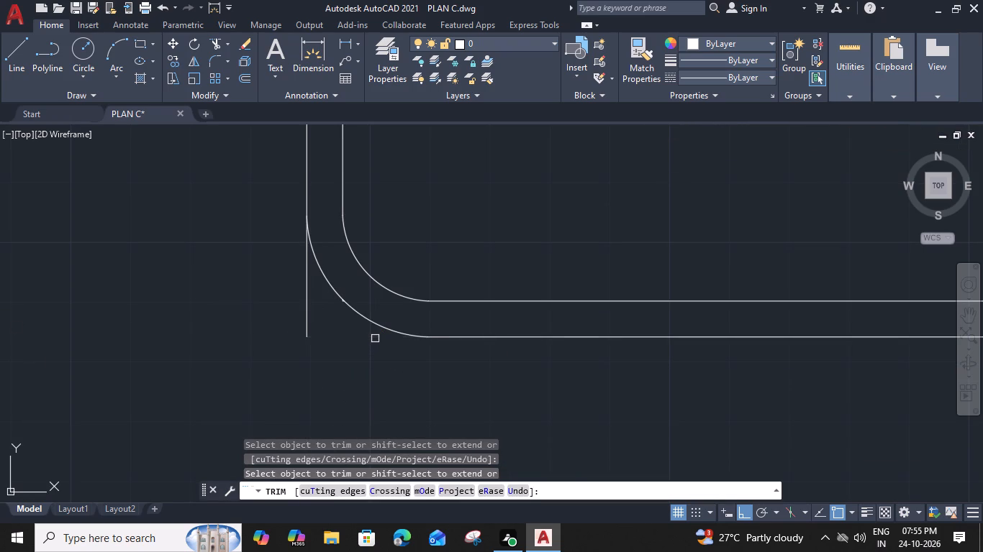
left_click(307, 316)
scroll(332, 295, "up", 4)
scroll(391, 320, "up", 3)
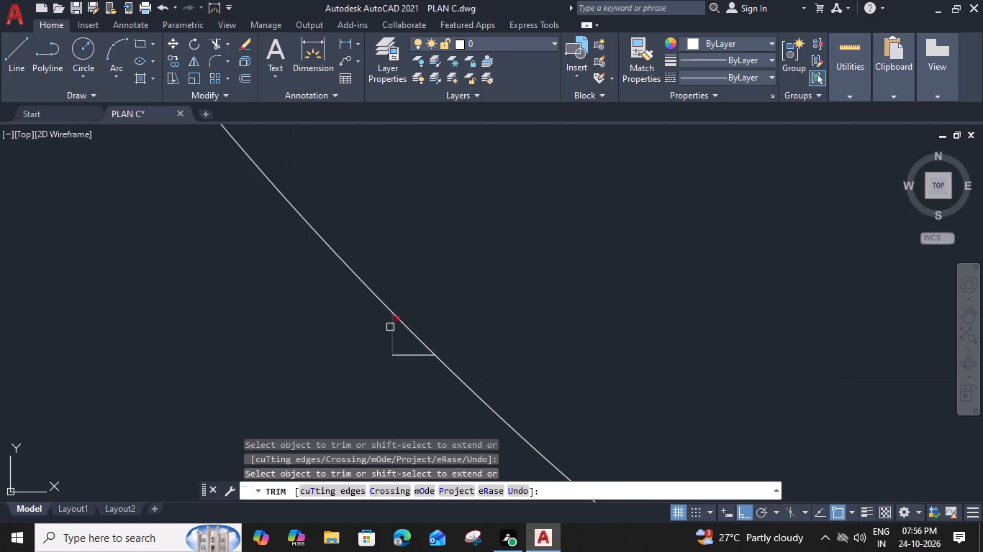
left_click(390, 328)
left_click(407, 356)
key("Escape")
Copy the drawing-room-side balcony's two outer lower corner arcs to the other 8'-0" wide balcony's lower corner nearest the terrace.
scroll(407, 356, "down", 9)
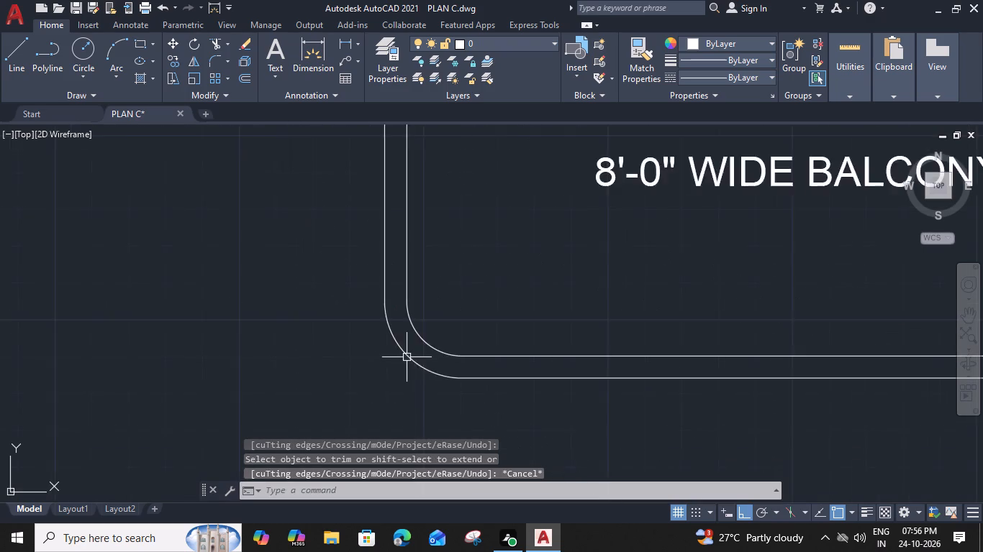
scroll(407, 357, "down", 6)
middle_click_drag(532, 349, 400, 305)
scroll(518, 310, "up", 4)
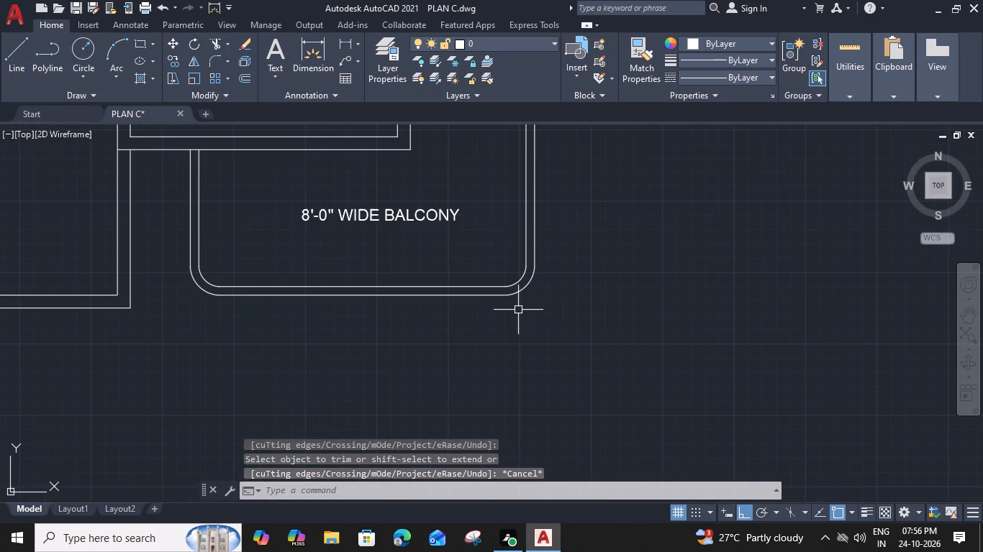
left_click_drag(551, 293, 542, 290)
left_click(512, 275)
type("CO")
key("space")
scroll(525, 273, "up", 3)
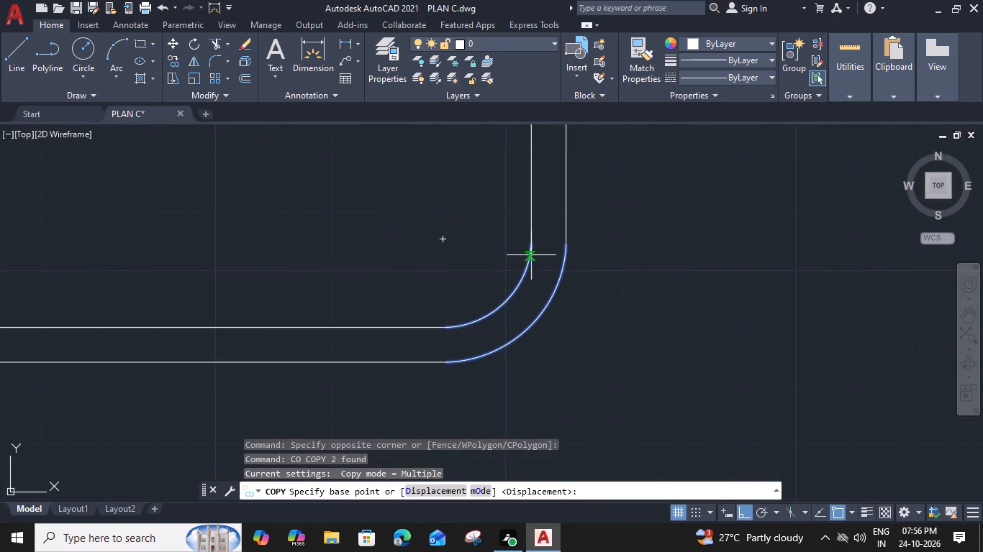
left_click(532, 242)
scroll(407, 253, "down", 4)
middle_click_drag(399, 252, 710, 294)
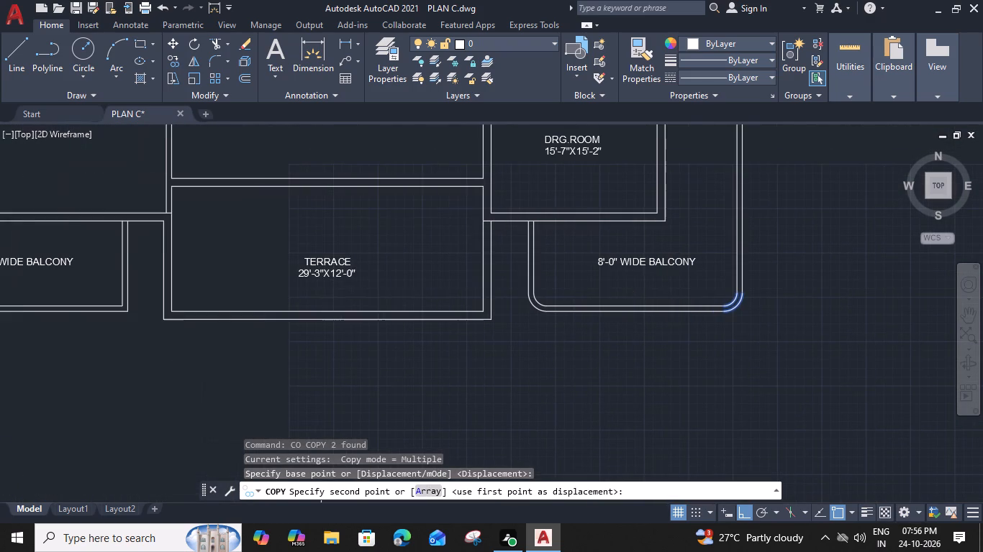
middle_click_drag(162, 293, 431, 291)
scroll(392, 301, "up", 3)
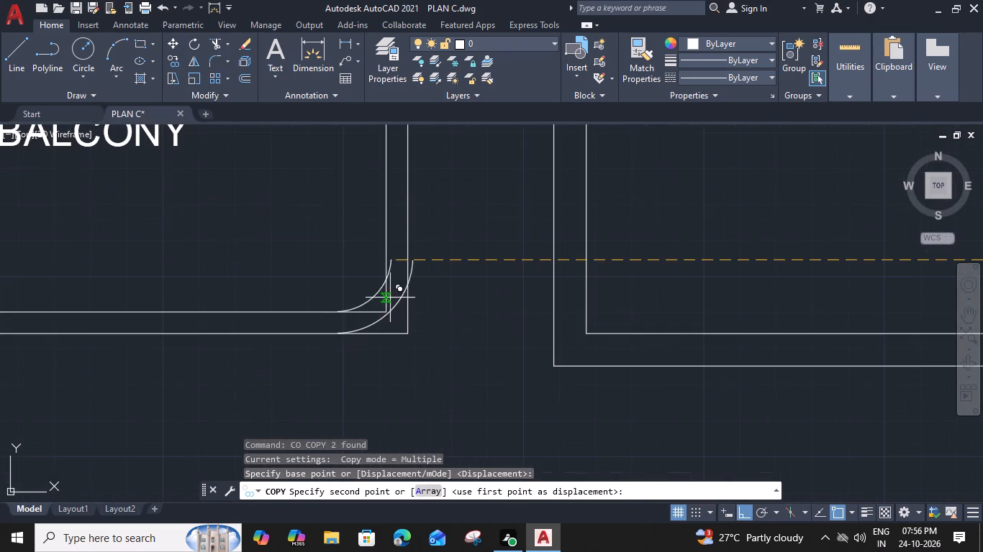
left_click(386, 263)
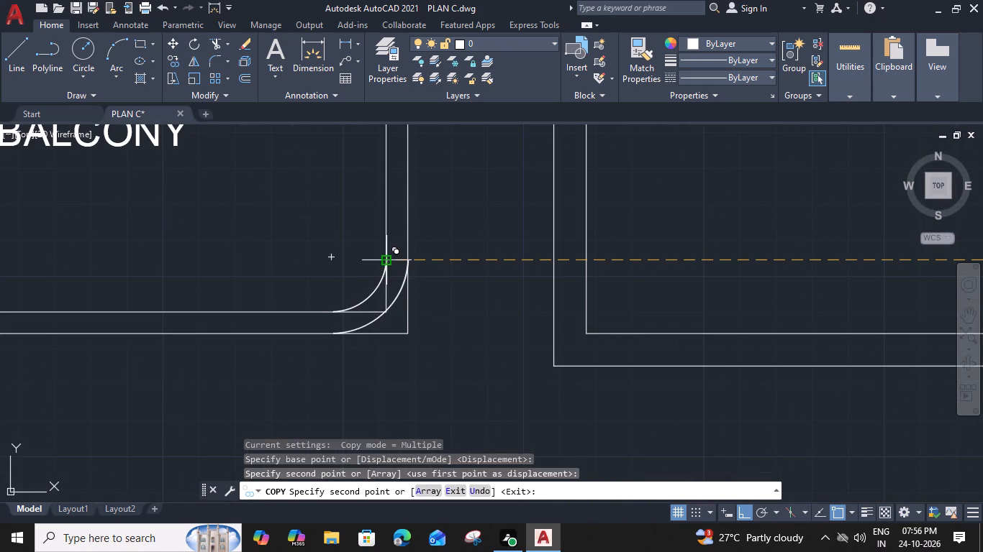
key("Escape")
Trim the inner and outer square corner lines beyond the two copied arcs at the kitchen-side balcony's terrace-side corner, including the leftover stubs.
key("t")
key("r")
key("space")
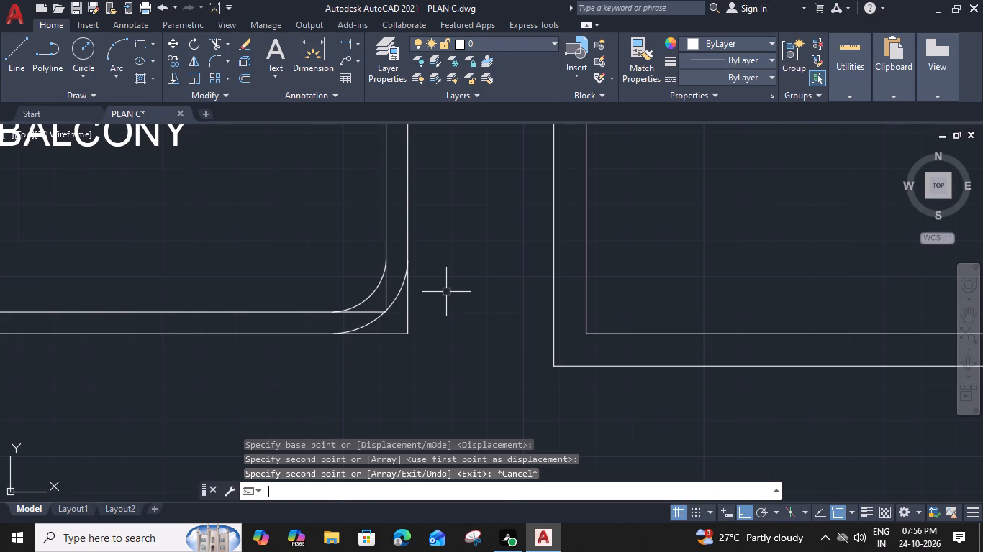
left_click(407, 312)
left_click(395, 333)
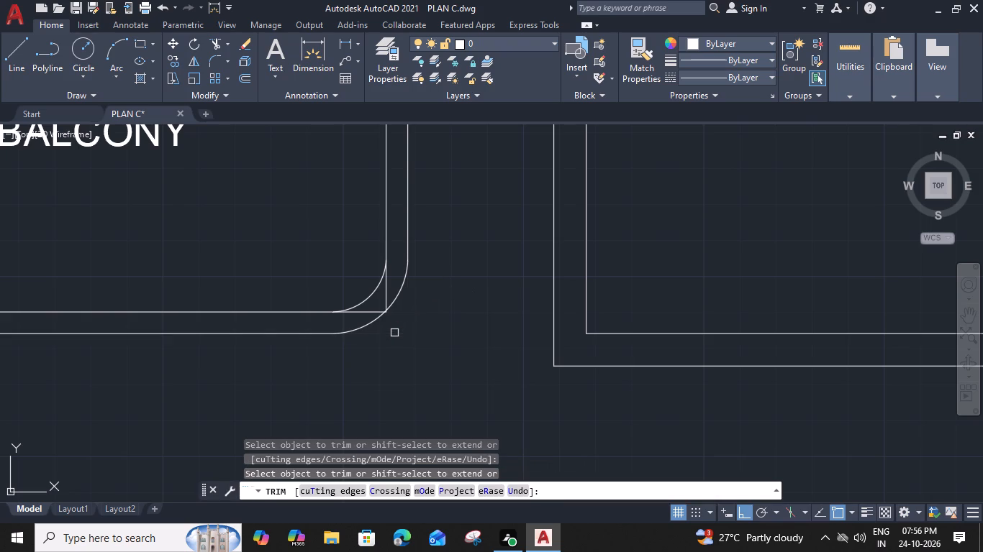
left_click(362, 315)
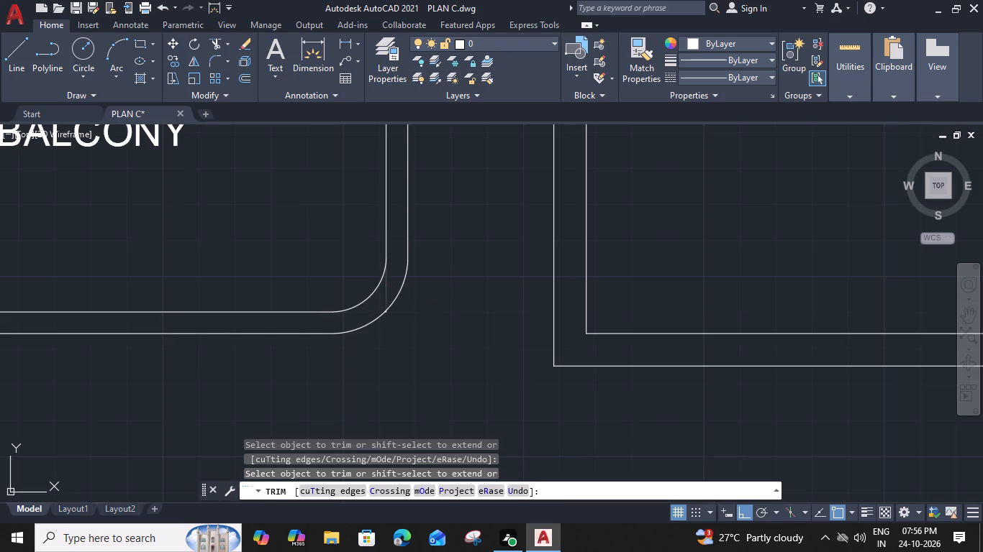
left_click(385, 298)
scroll(385, 310, "up", 5)
left_click(393, 302)
left_click(391, 308)
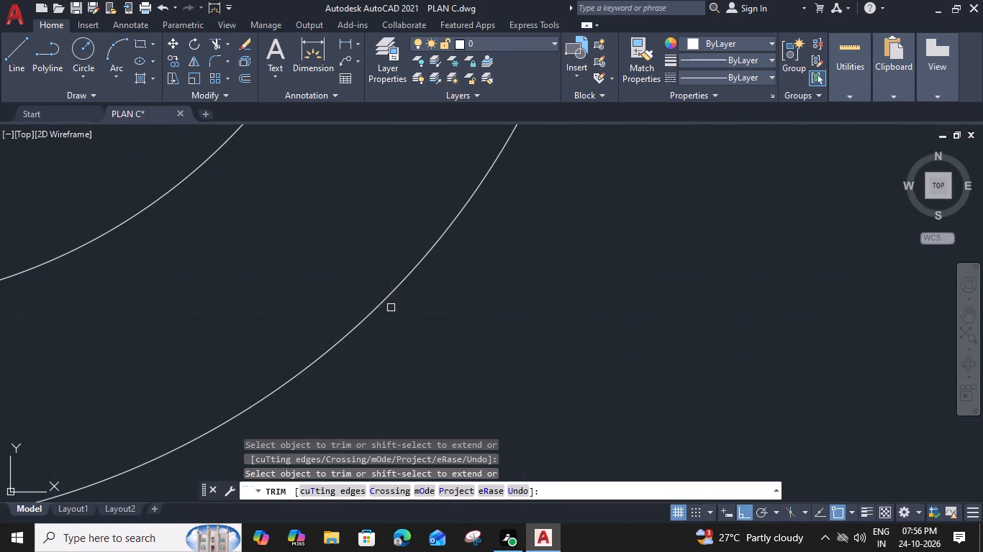
key("Escape")
Draw a three-point arc through the inner wall lines' corner at the kitchen-side 8'-0" wide balcony's upper end beside the W. AREA.
scroll(391, 304, "down", 9)
middle_click_drag(305, 293, 559, 343)
scroll(522, 328, "down", 4)
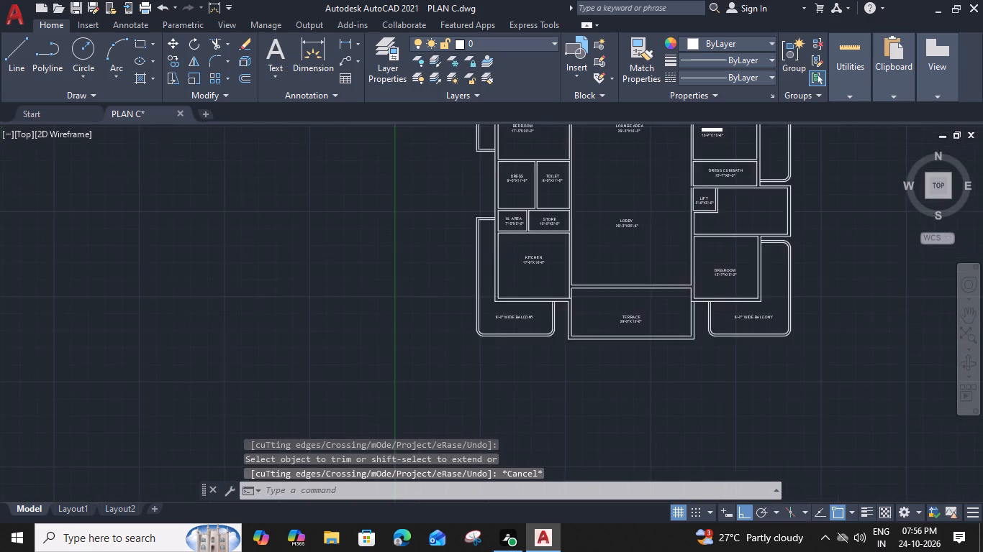
middle_click_drag(503, 294, 489, 313)
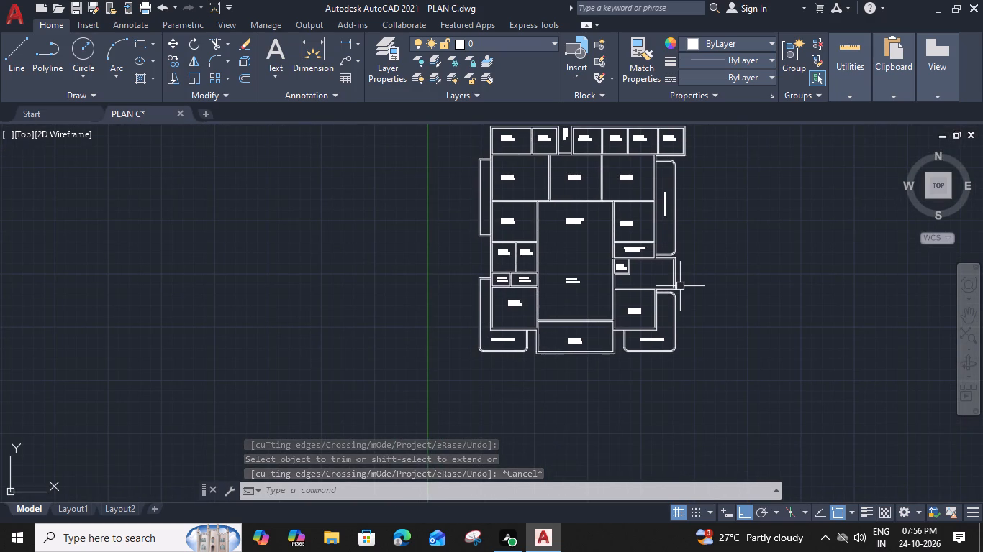
scroll(476, 264, "up", 4)
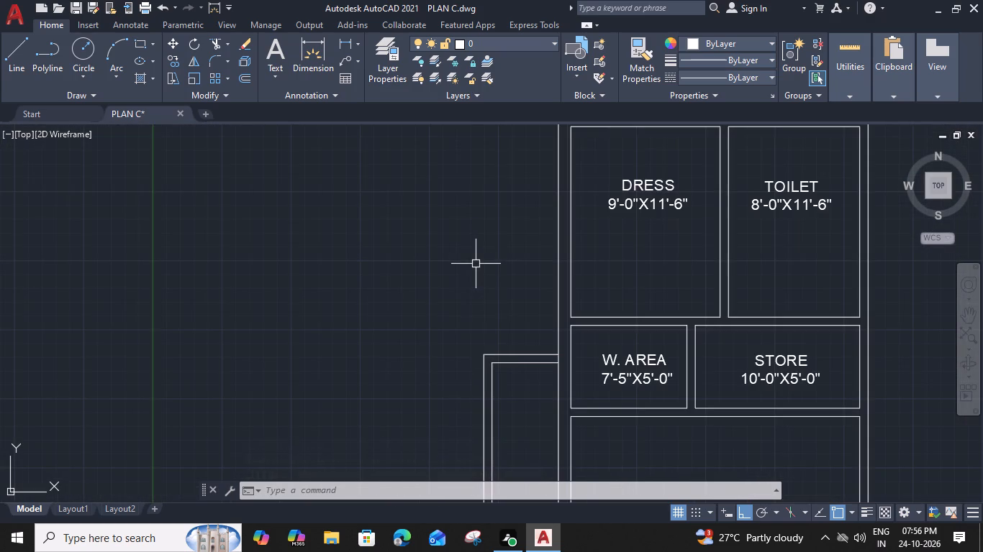
middle_click_drag(499, 374, 499, 336)
key("a")
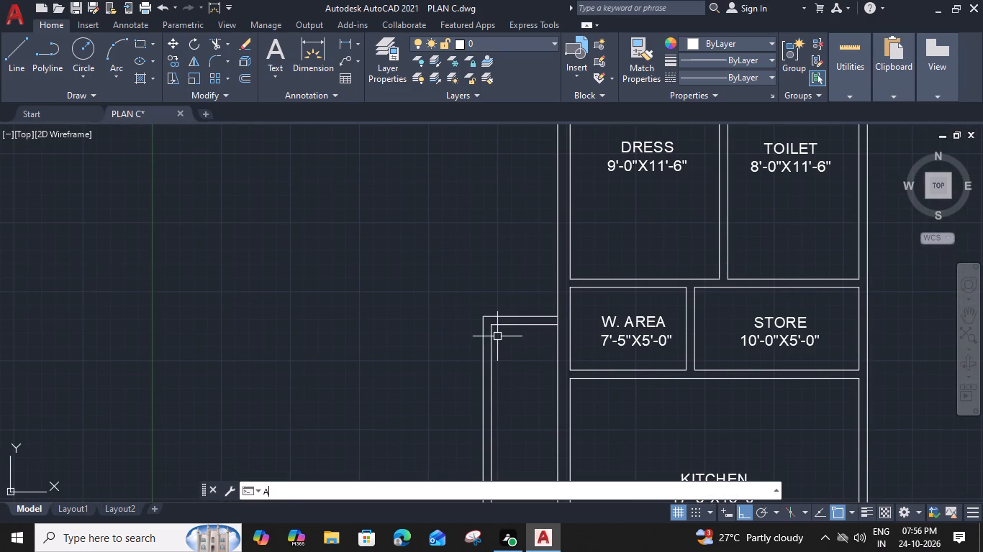
type("RC")
key("space")
scroll(494, 335, "up", 2)
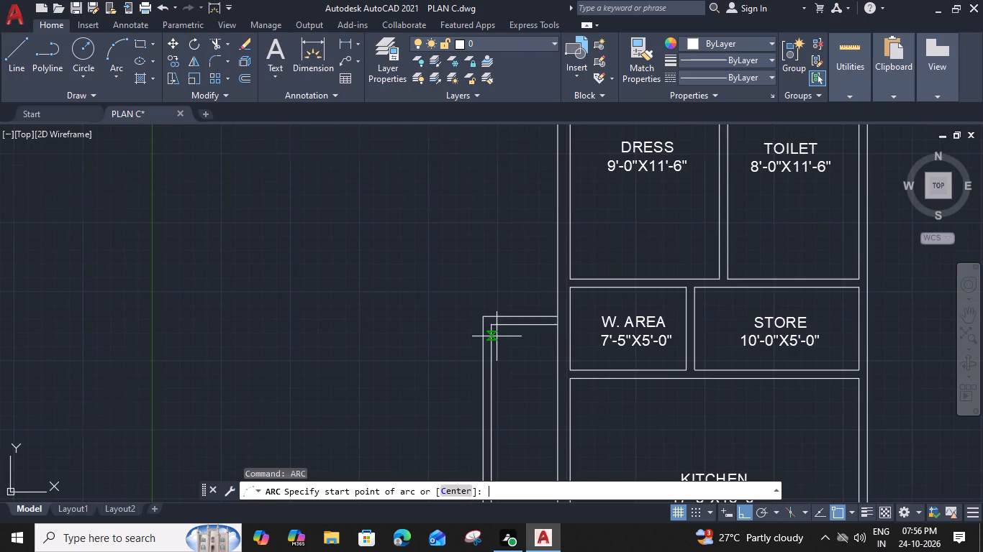
scroll(495, 335, "up", 1)
left_click(484, 375)
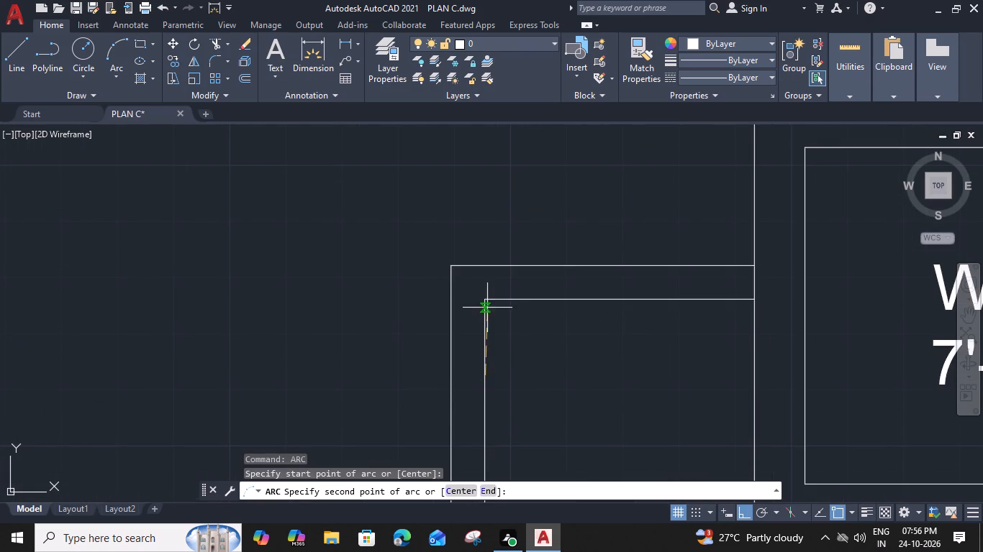
left_click(483, 299)
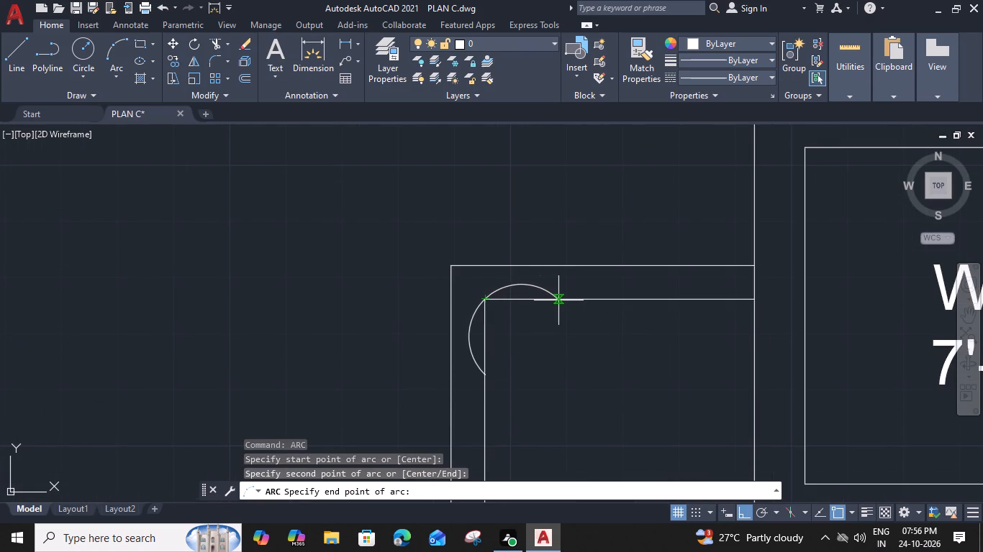
left_click(559, 300)
key("Escape")
Reshape the new arc by moving its midpoint diagonally inward so it curves inside the balcony's inner square corner.
left_click(502, 287)
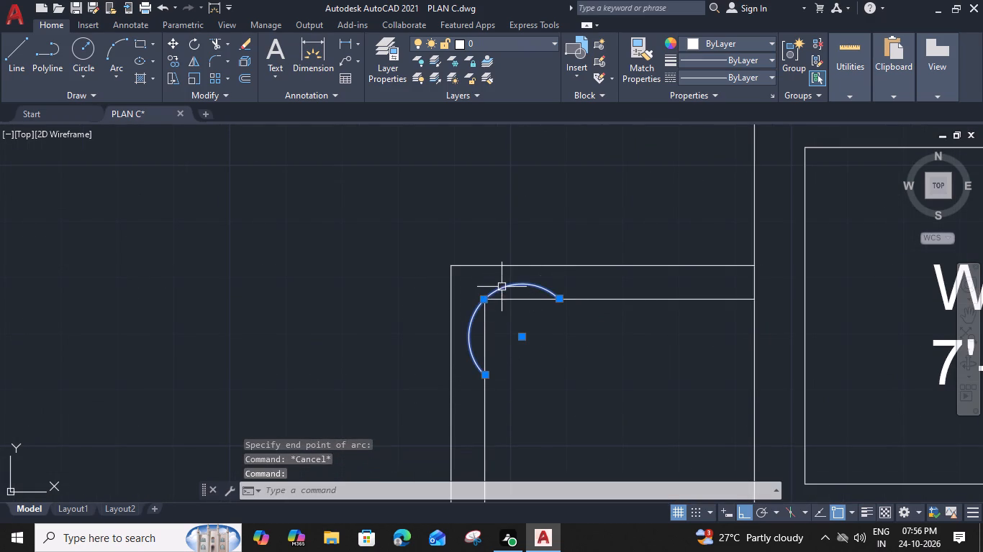
left_click(486, 302)
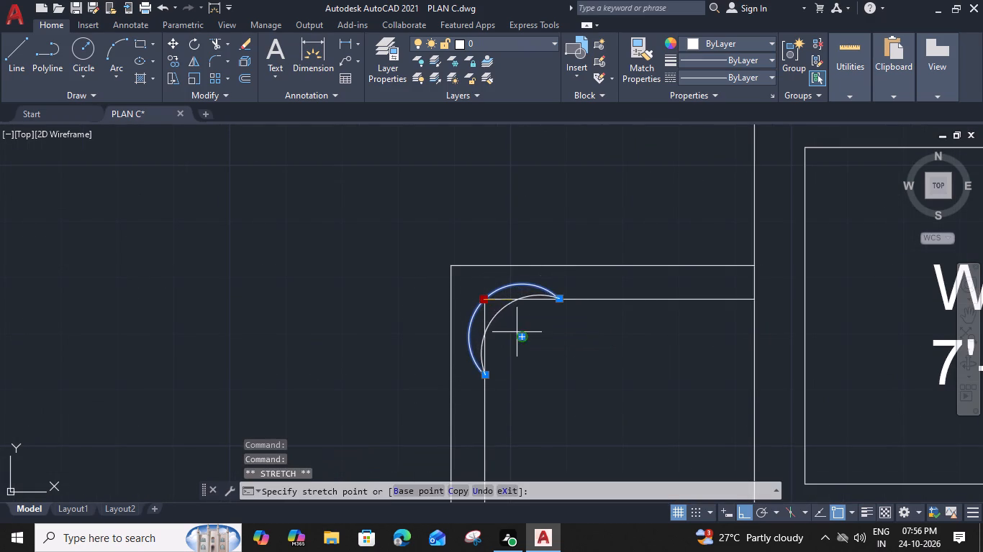
left_click(525, 344)
left_click(484, 302)
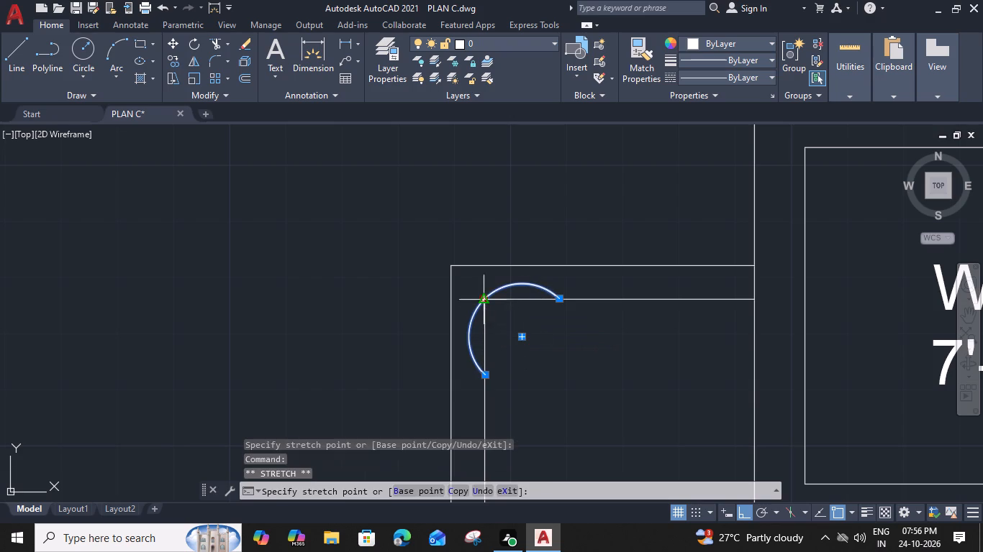
left_click(505, 321)
left_click(494, 310)
left_click(517, 331)
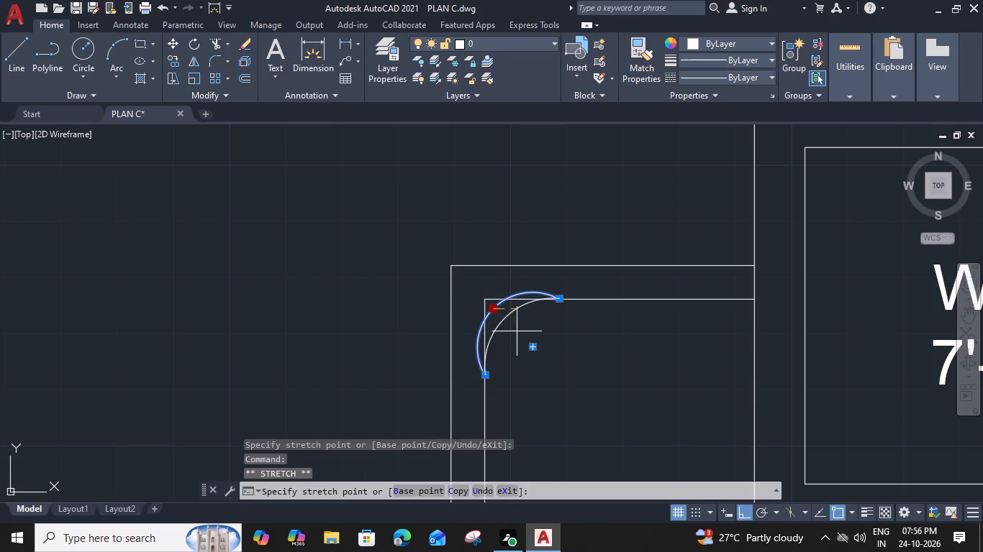
left_click(502, 320)
left_click(517, 333)
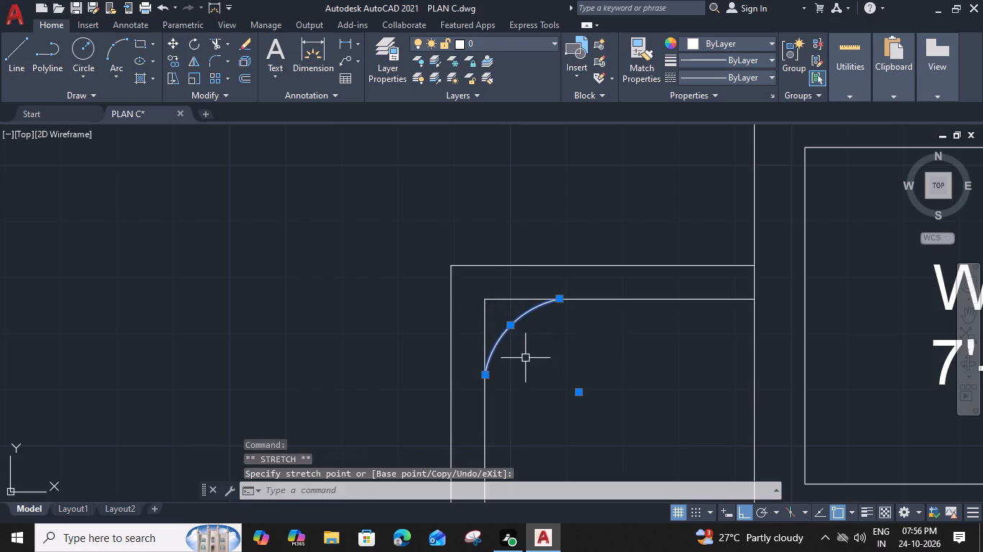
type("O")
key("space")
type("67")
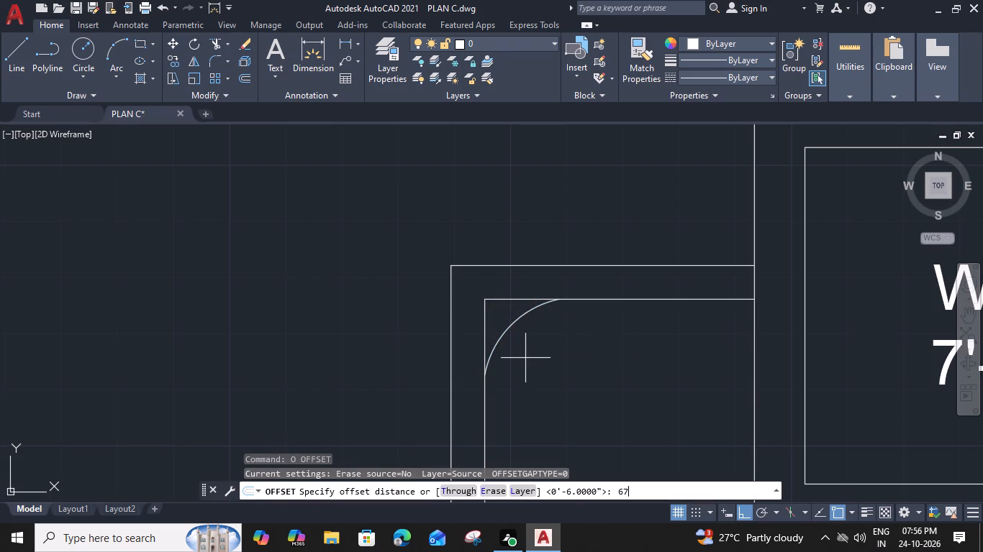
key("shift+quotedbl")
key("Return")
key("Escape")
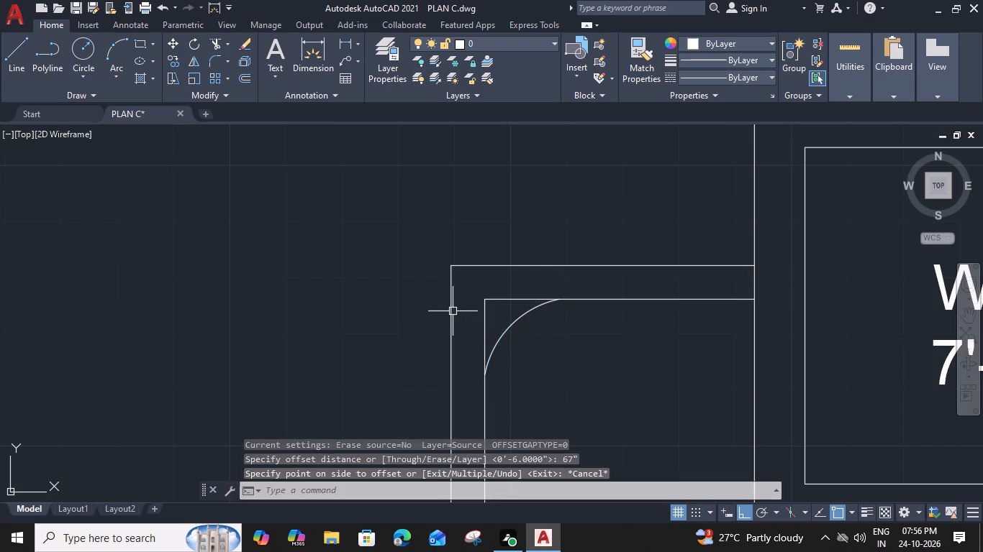
Offset the reshaped inner corner arc 6" outward toward the balcony's outer wall lines.
left_click(507, 329)
type("O 6")
key("shift+quotedbl")
key("Return")
left_click(438, 316)
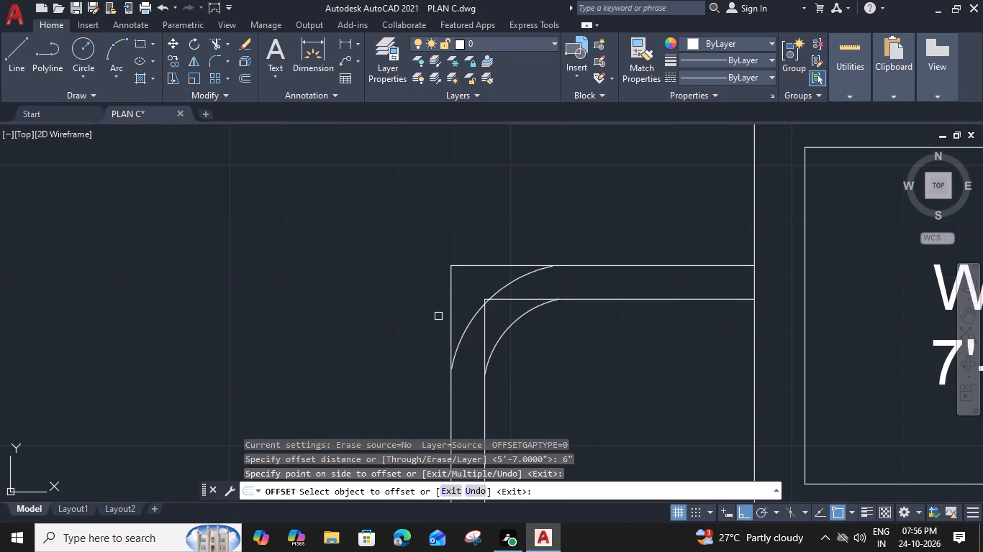
key("Escape")
key("y")
key("Escape")
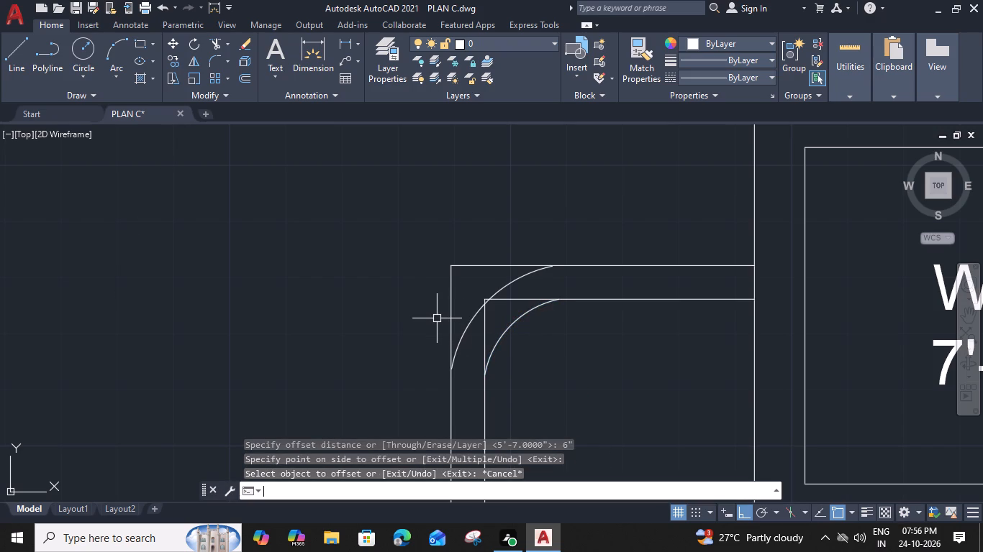
Extend the outer arc's ends to the wall lines and trim the square corner lines and stubs at the kitchen-side balcony's upper corner.
type("TR")
key("space")
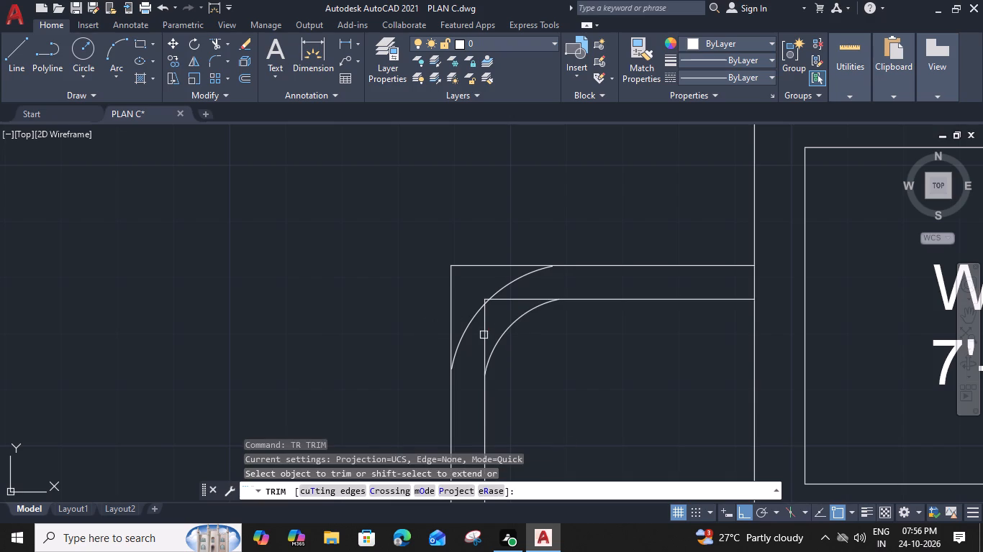
left_click(483, 335)
left_click(516, 300)
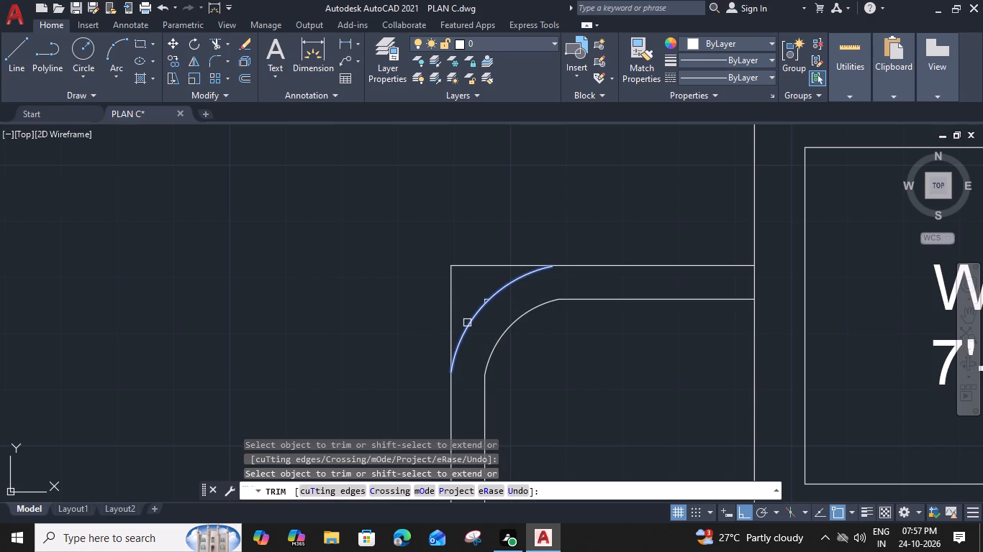
left_click(467, 323, "shift")
left_click(536, 272, "shift")
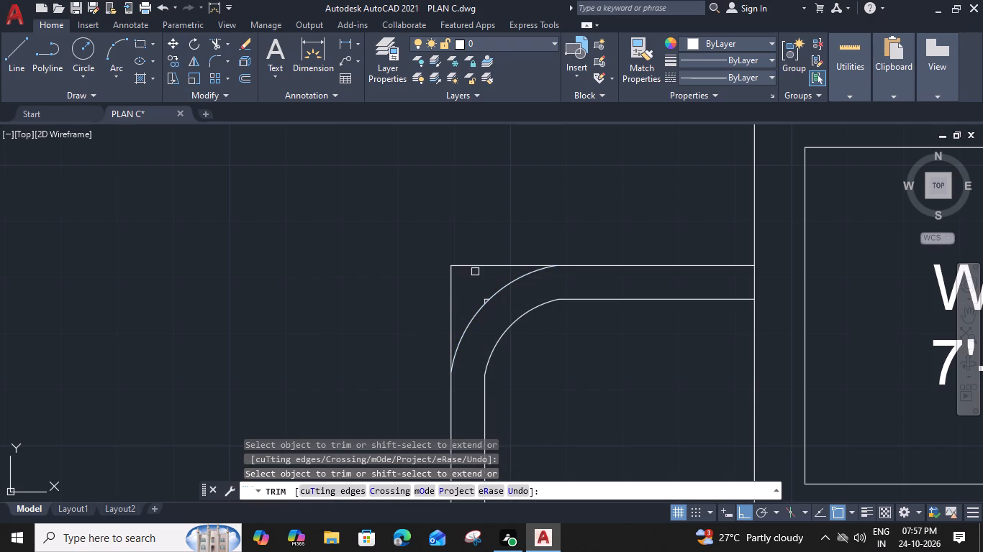
left_click(484, 263)
left_click(446, 290)
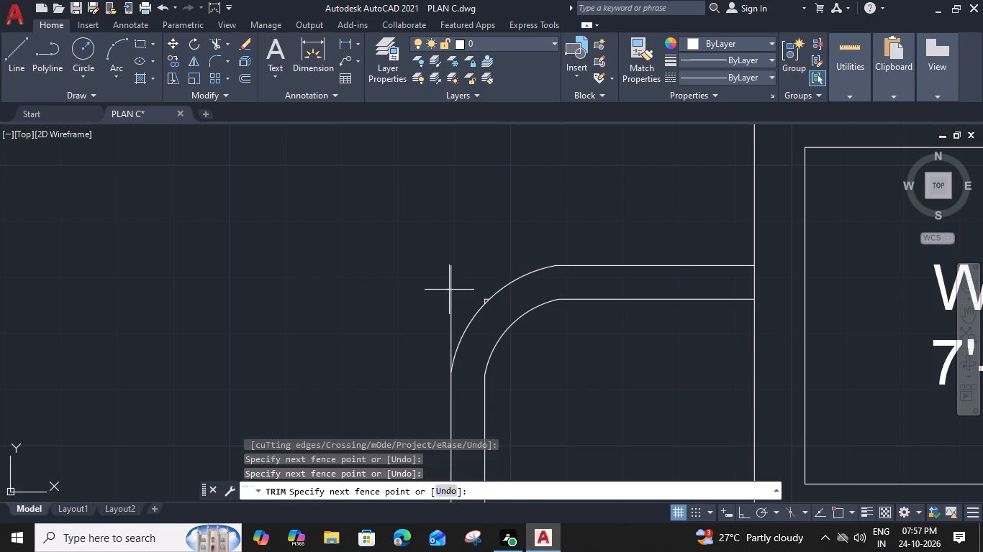
left_click(460, 291)
scroll(470, 288, "up", 4)
left_click(556, 364)
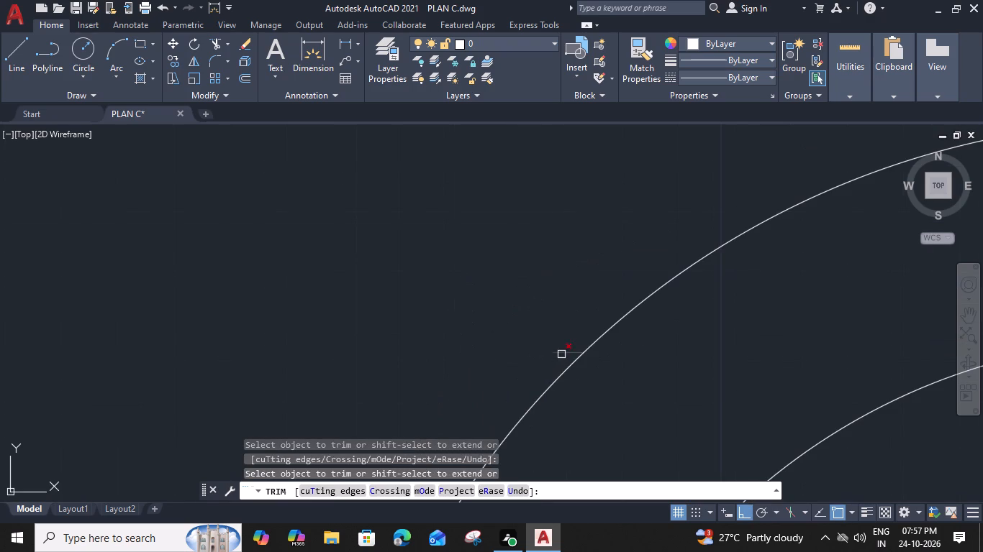
left_click(561, 354)
key("Escape")
Copy the two new corner arcs from the outer arc's upper end to the upper outer corner of the unlabelled balcony beside the bedrooms.
scroll(556, 346, "down", 7)
left_click(559, 323)
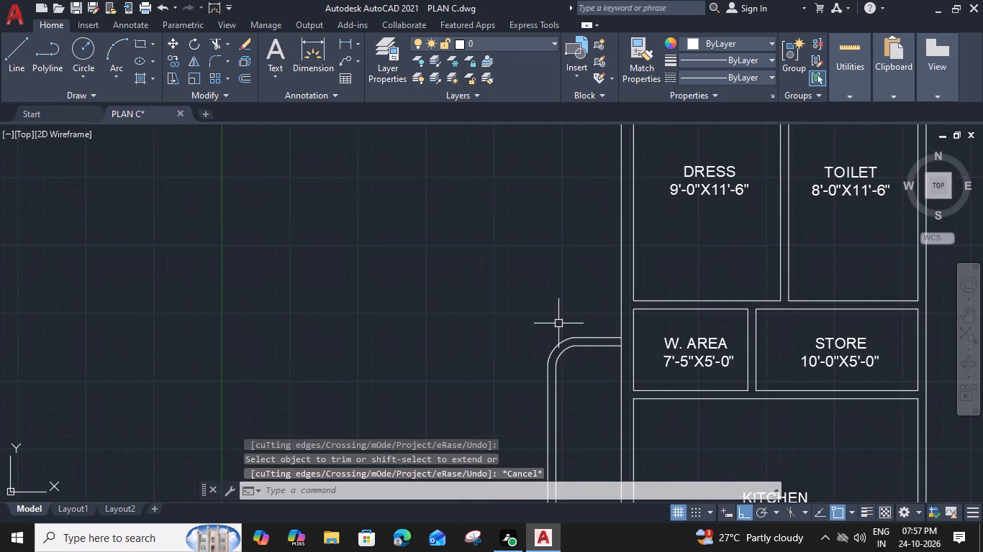
left_click(563, 331)
left_click(566, 326)
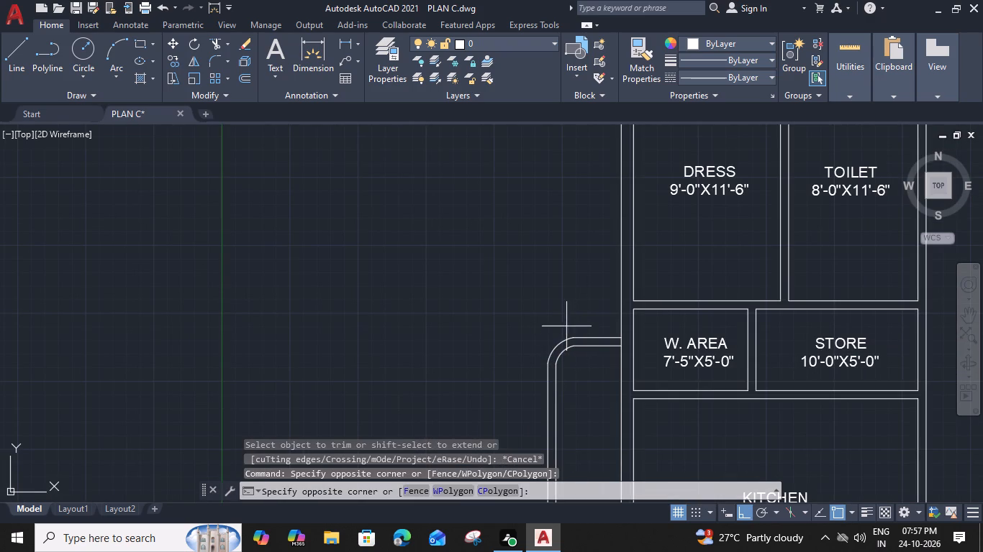
left_click(563, 368)
key("c")
type("O")
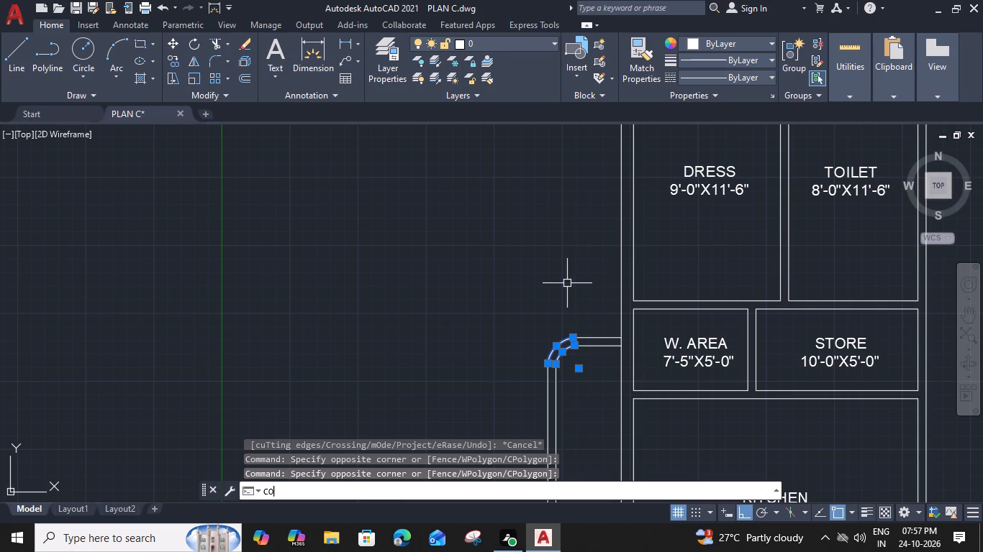
key("space")
left_click(573, 339)
scroll(566, 245, "down", 3)
middle_click_drag(566, 244, 565, 274)
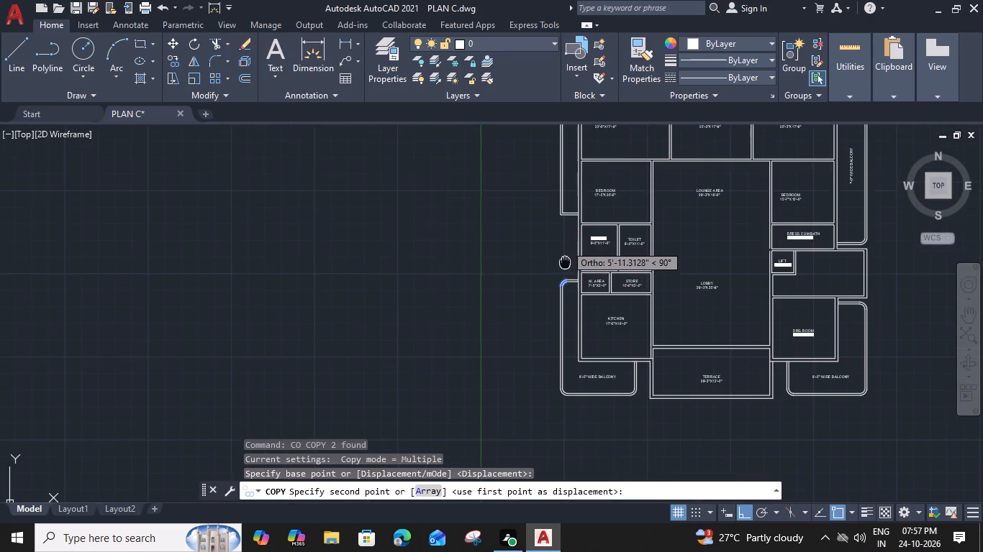
middle_click_drag(565, 274, 570, 377)
scroll(561, 211, "up", 6)
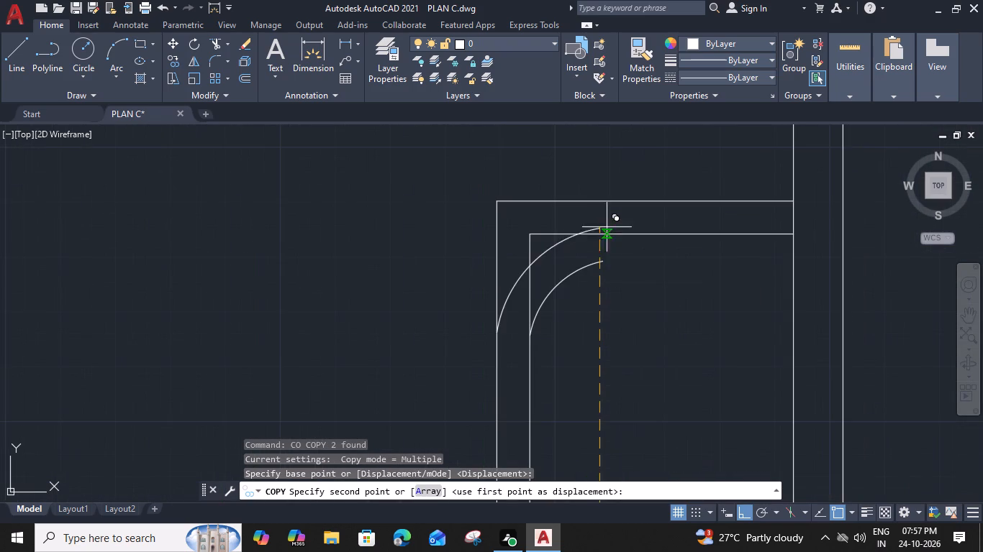
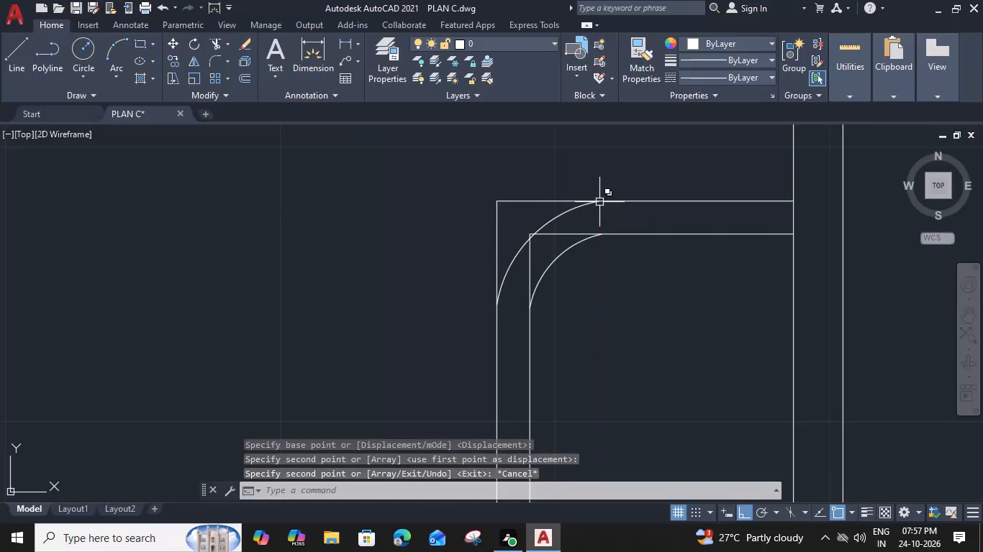
Trim the square corner lines and stubs around the copied arcs at the unlabelled balcony's upper outer corner.
type("TR")
key("space")
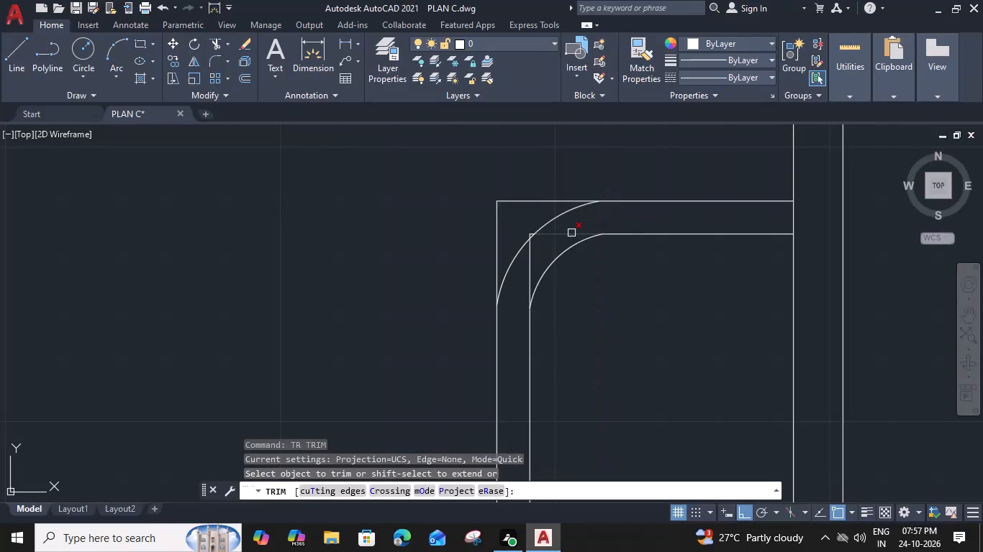
left_click(570, 234)
left_click(533, 267)
scroll(534, 224, "up", 4)
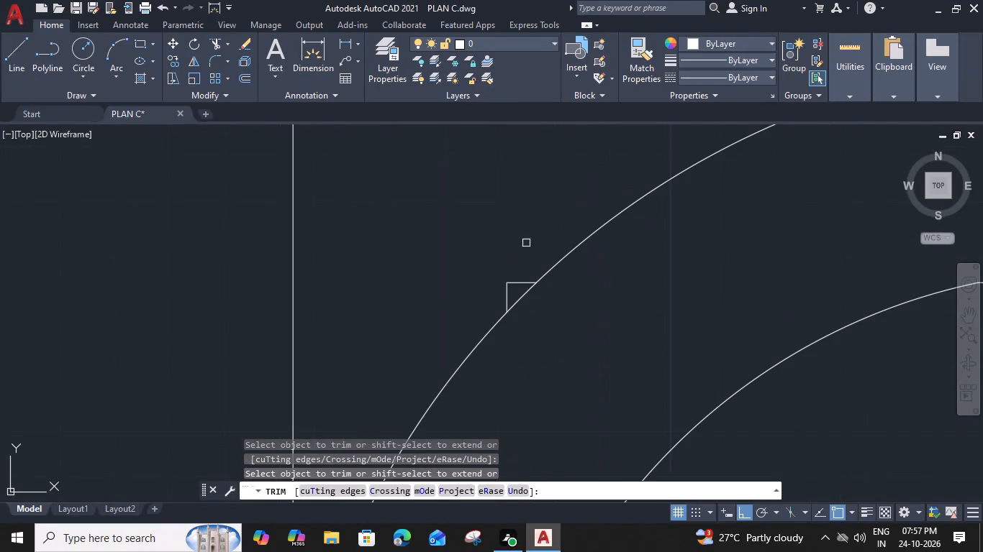
left_click(520, 278)
left_click(500, 307)
scroll(500, 302, "down", 4)
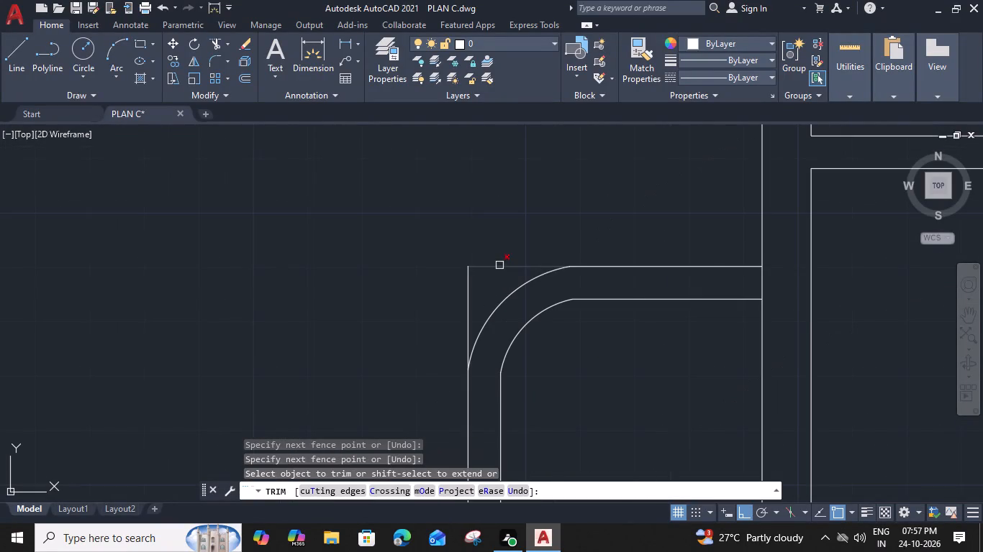
left_click(499, 267)
left_click(468, 299)
key("Escape")
Copy the two corner arcs from the 8'-0" wide balcony's lower outer corner to the unlabelled balcony's lower outer corner.
scroll(469, 292, "down", 6)
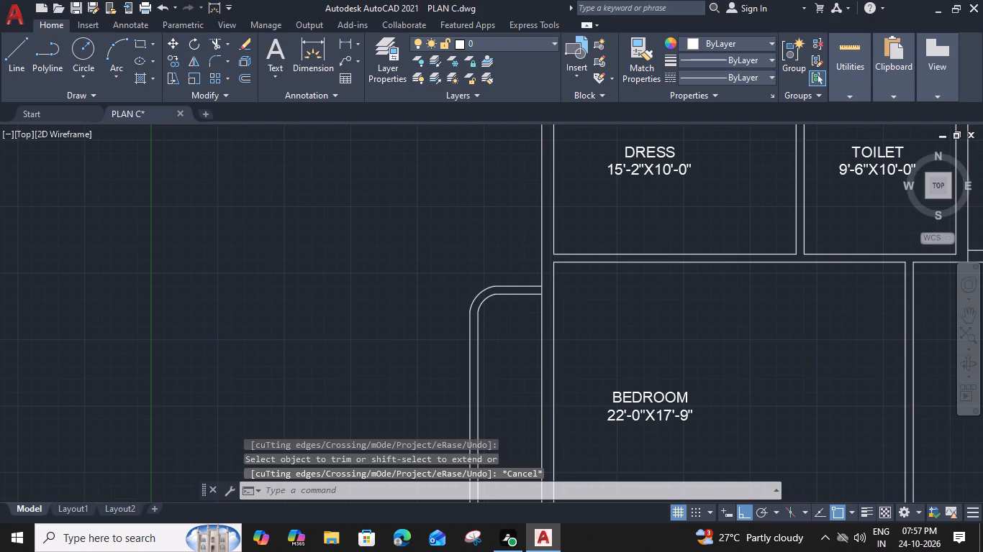
scroll(500, 374, "down", 3)
middle_click_drag(505, 359, 513, 257)
scroll(502, 416, "up", 5)
middle_click_drag(504, 419, 506, 375)
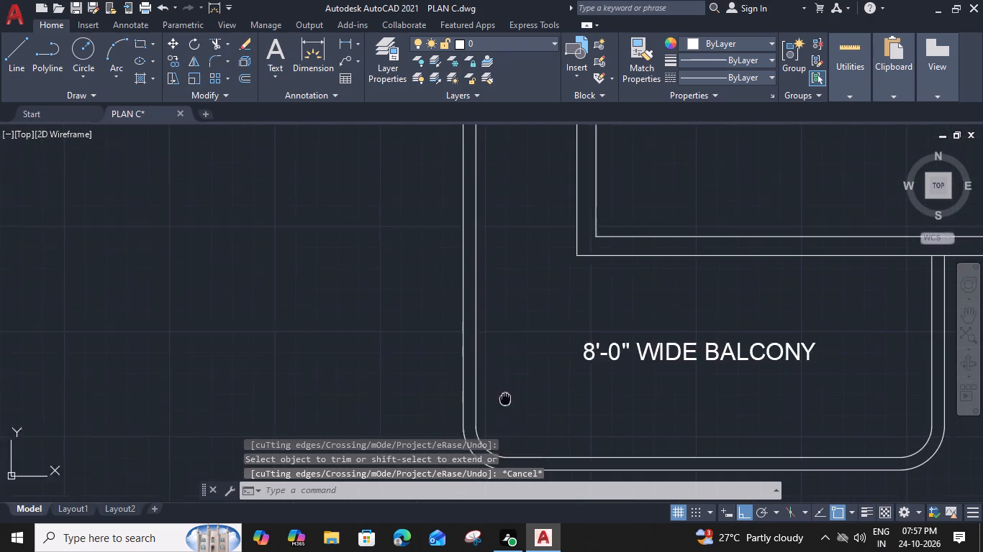
middle_click_drag(506, 375, 522, 281)
left_click_drag(520, 298, 517, 312)
left_click(491, 367)
key("Escape")
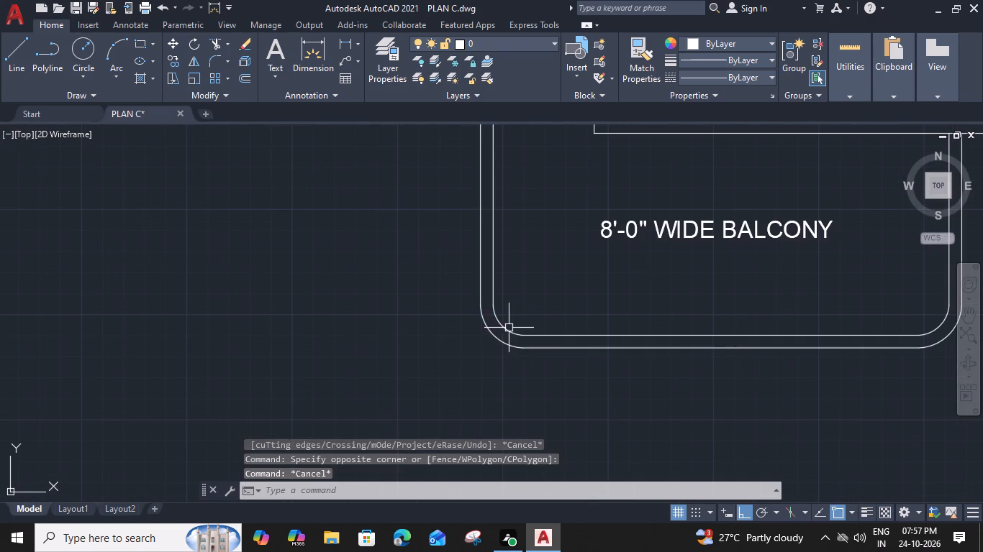
left_click_drag(513, 320, 507, 331)
left_click(478, 358)
type("CO")
key("space")
left_click(523, 339)
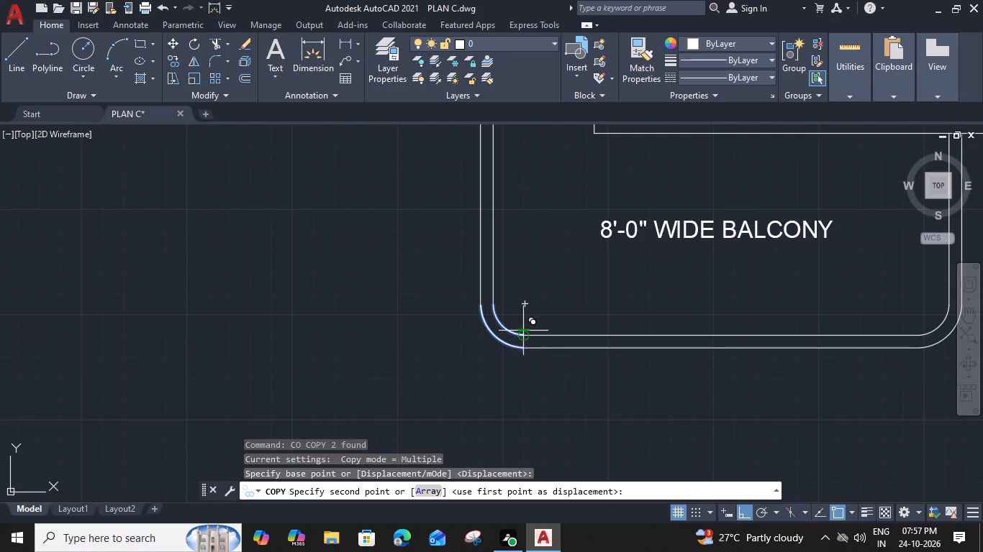
scroll(523, 328, "down", 4)
middle_click_drag(521, 224, 501, 371)
scroll(497, 313, "up", 4)
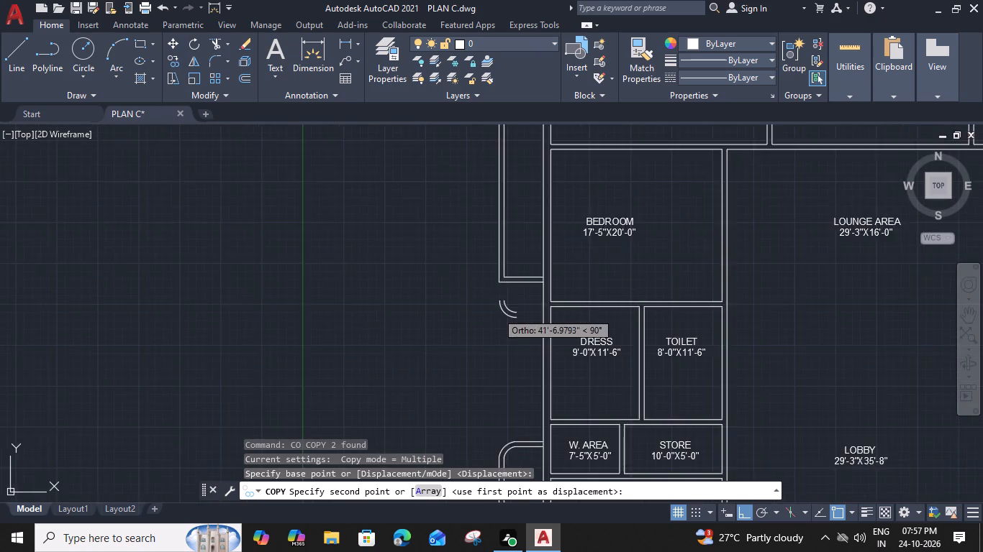
left_click(547, 227)
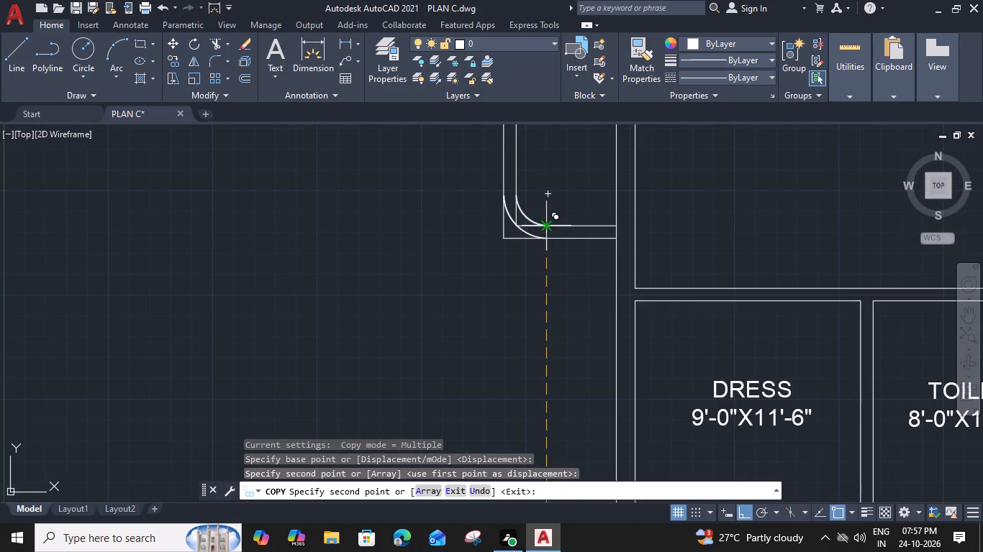
key("Escape")
Trim the square corner lines and stubs around the arcs at the unlabelled balcony's lower outer corner.
key("t")
type("R")
key("space")
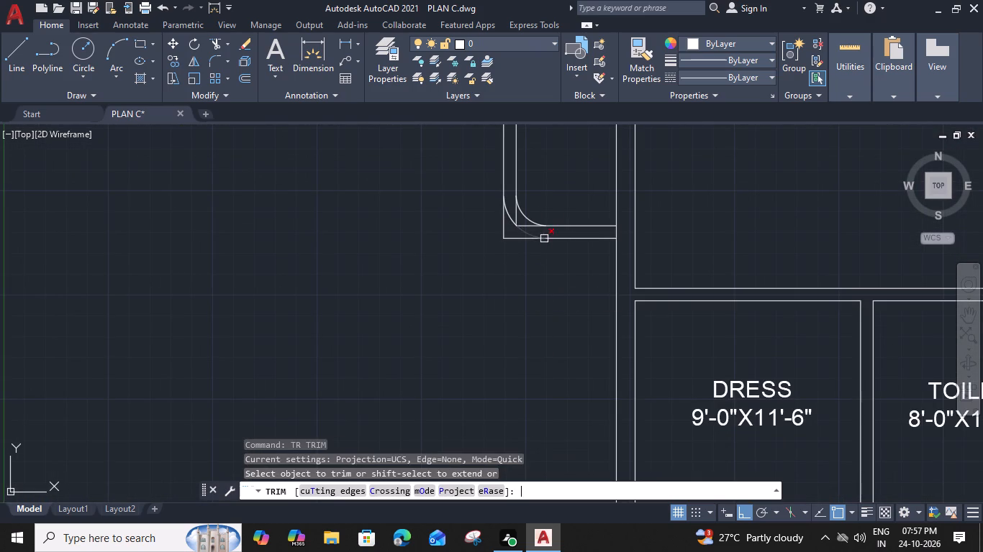
scroll(545, 231, "up", 1)
middle_click_drag(545, 231, 617, 341)
scroll(602, 336, "up", 2)
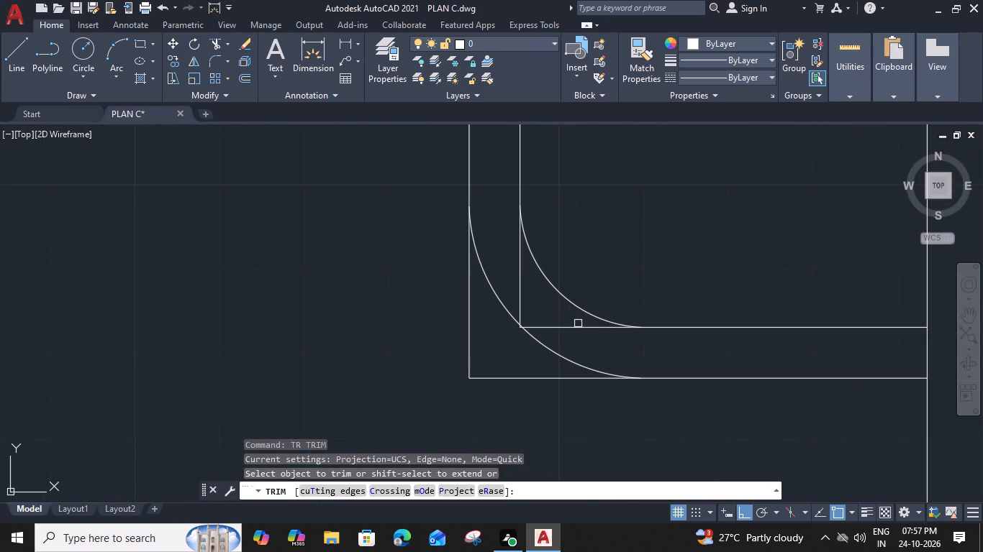
left_click(576, 326)
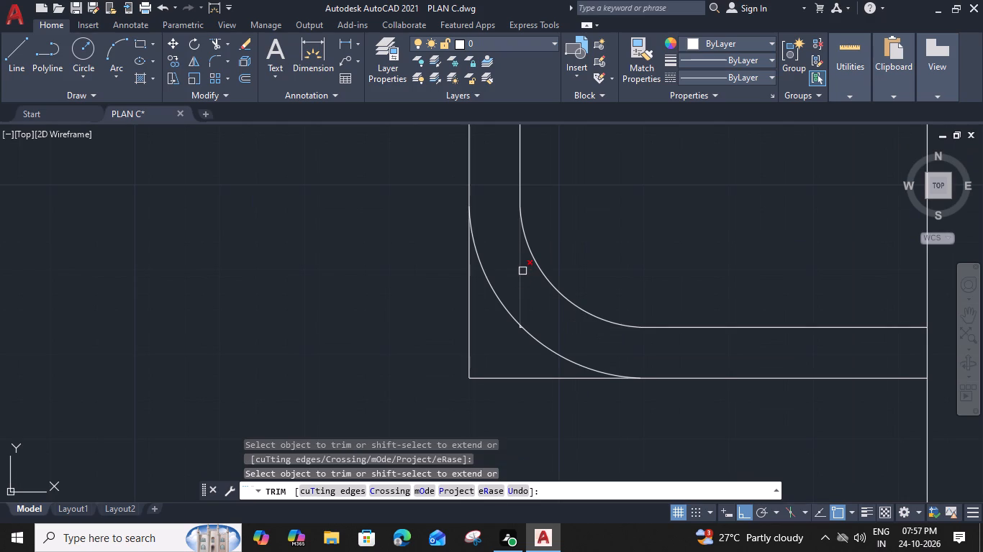
scroll(526, 298, "up", 1)
left_click(515, 286)
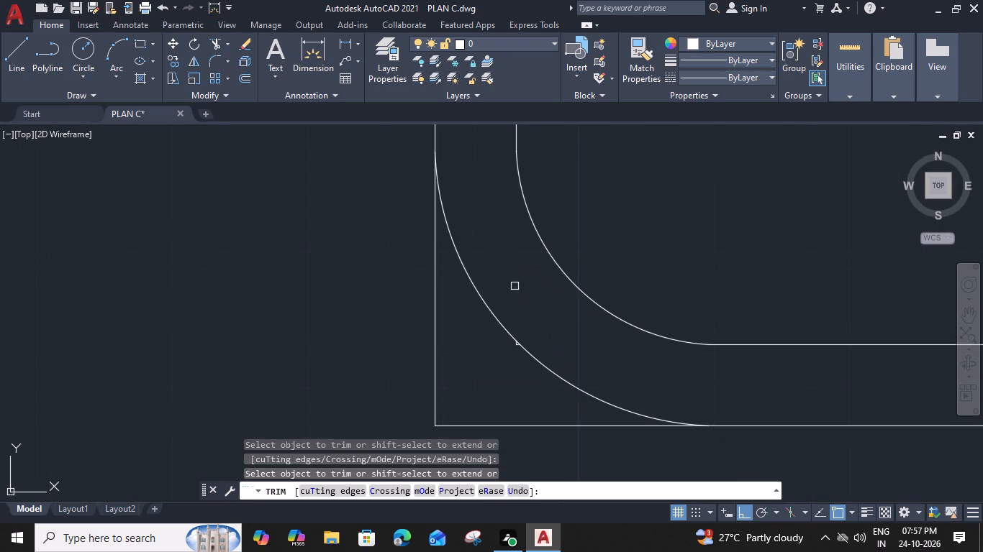
scroll(512, 349, "up", 4)
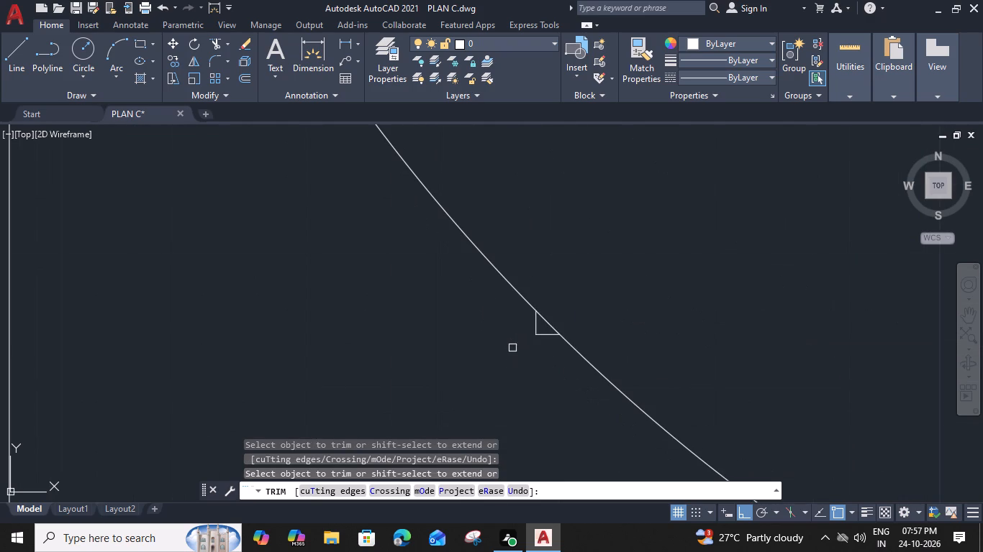
left_click(531, 323)
left_click(544, 343)
scroll(541, 342, "down", 4)
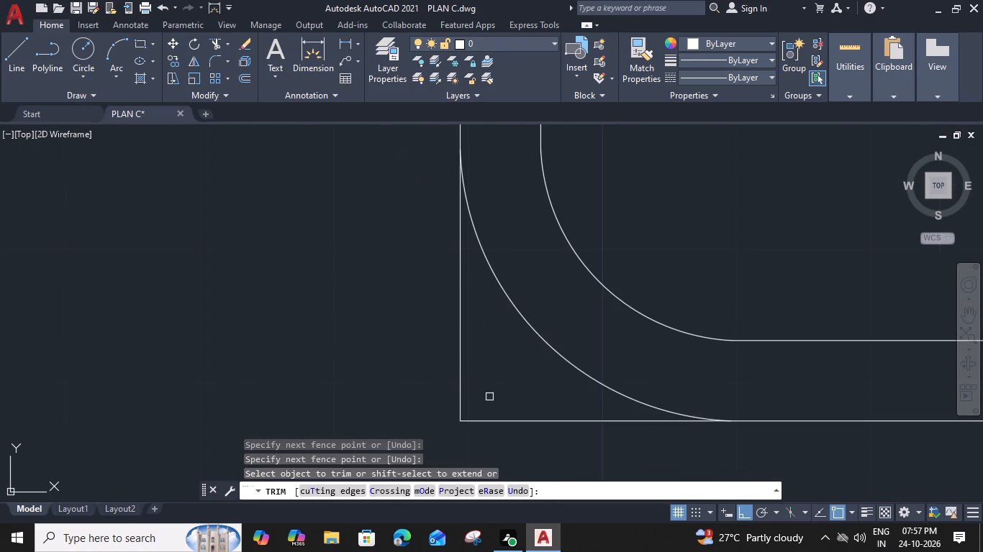
left_click(444, 313)
left_click(525, 443)
key("Escape")
Draw short lines across the 15'-2" dress's walls: at its bedroom wall's outer-wall end and at its toilet wall's midpoint.
scroll(522, 374, "down", 10)
scroll(814, 369, "down", 2)
middle_click_drag(788, 356, 779, 344)
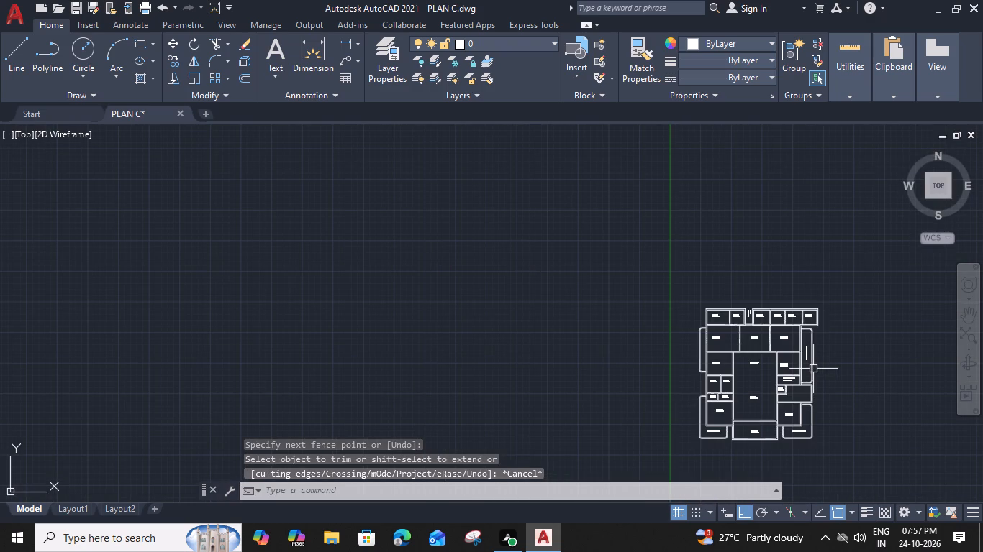
middle_click_drag(779, 344, 612, 290)
scroll(591, 314, "up", 2)
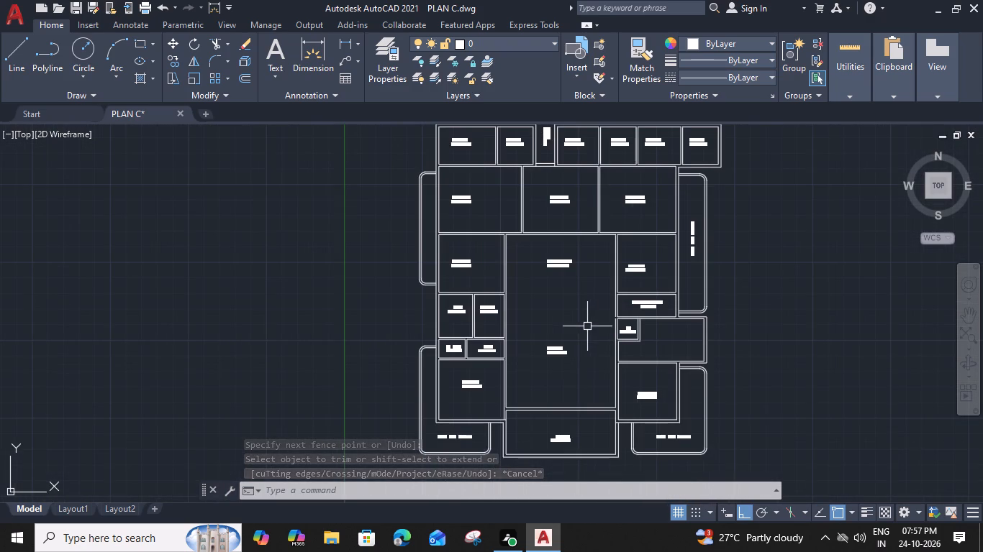
middle_click_drag(587, 326, 562, 325)
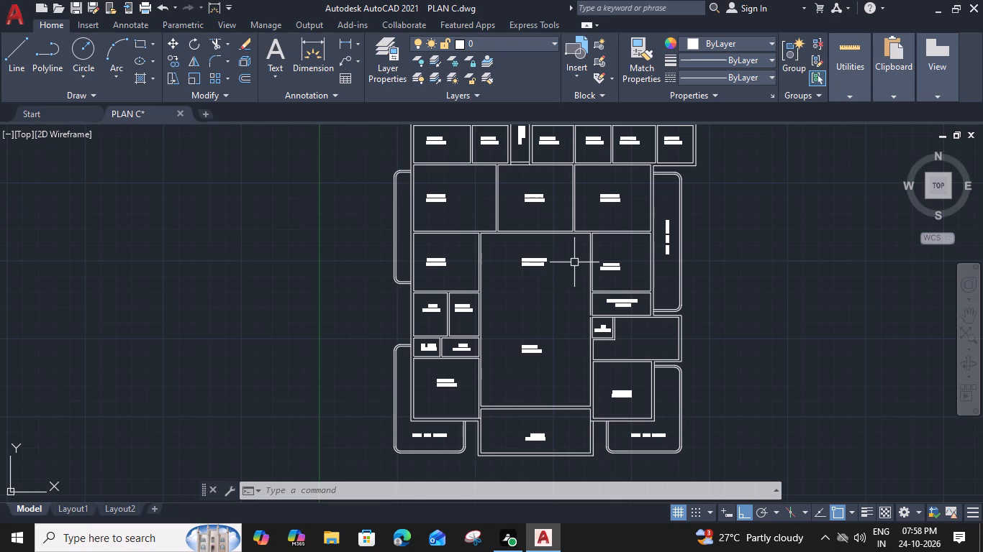
middle_click_drag(574, 262, 561, 271)
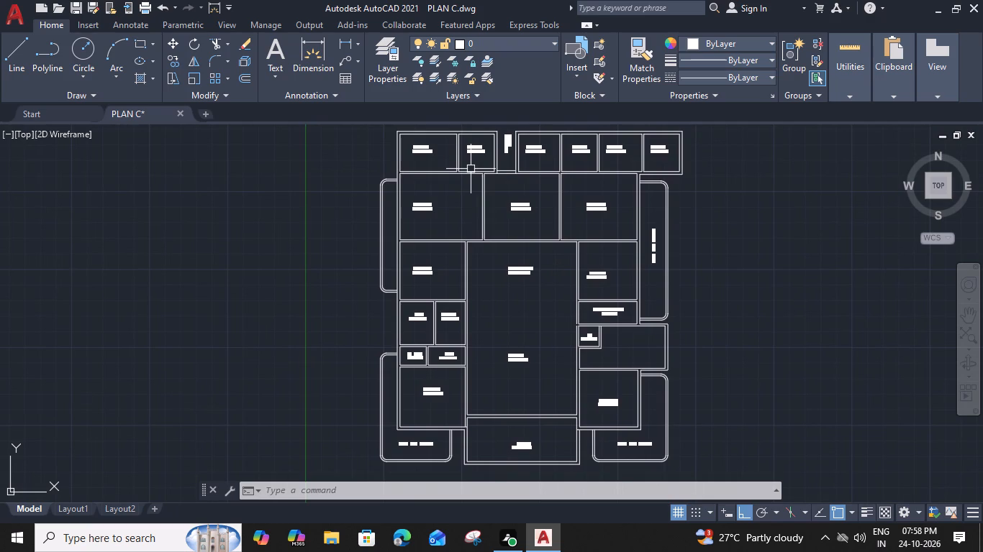
type("L")
key("space")
scroll(397, 167, "up", 3)
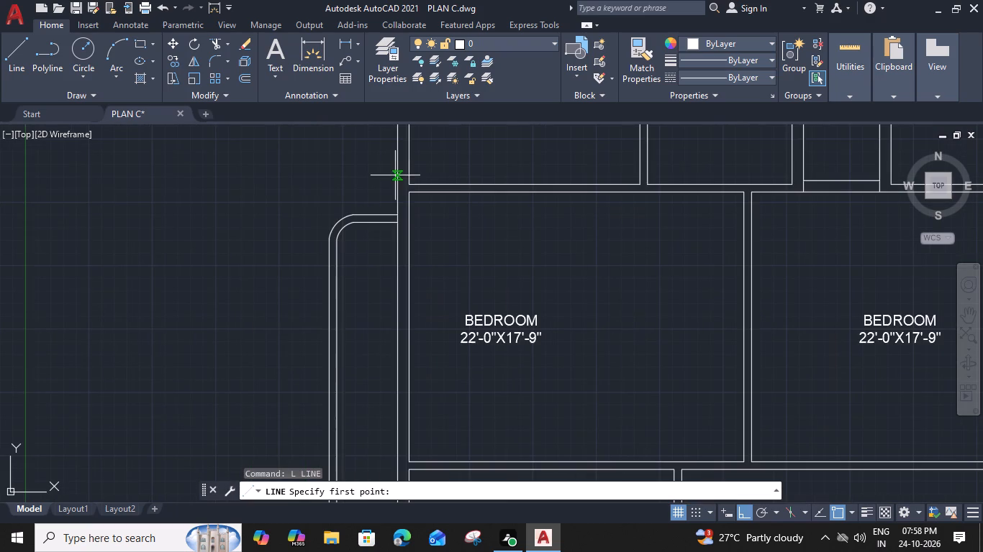
left_click(409, 185)
left_click(408, 193)
key("space")
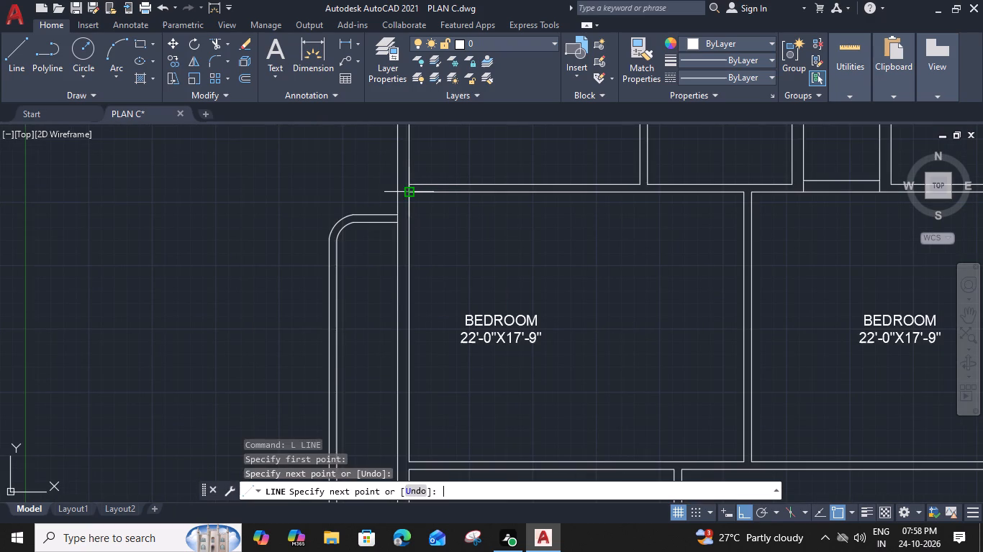
middle_click_drag(610, 167, 492, 292)
key("space")
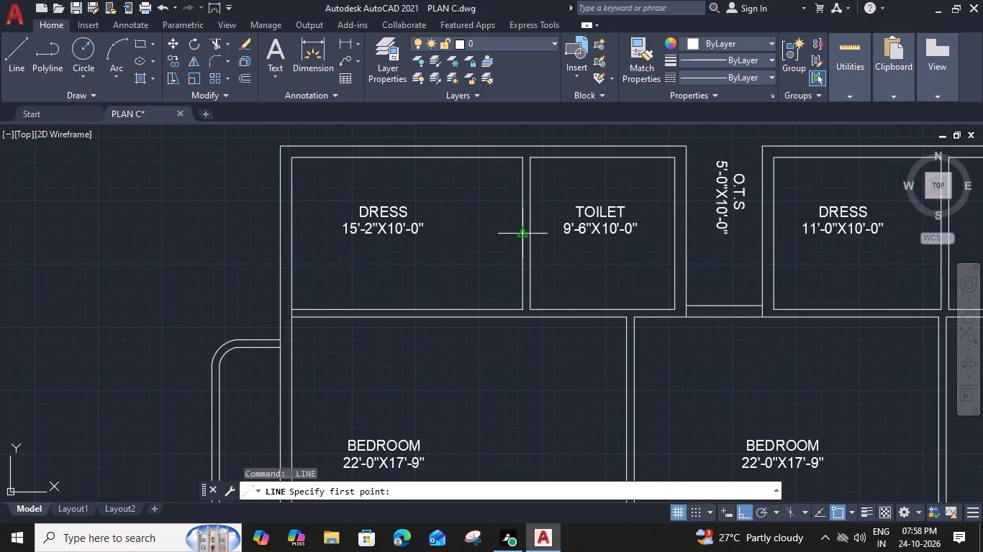
left_click(522, 234)
left_click(530, 237)
key("space")
Draw short lines across the 11'-0" dress's walls: at the bedroom corner below and at the midpoint of its toilet wall.
middle_click_drag(634, 287, 608, 271)
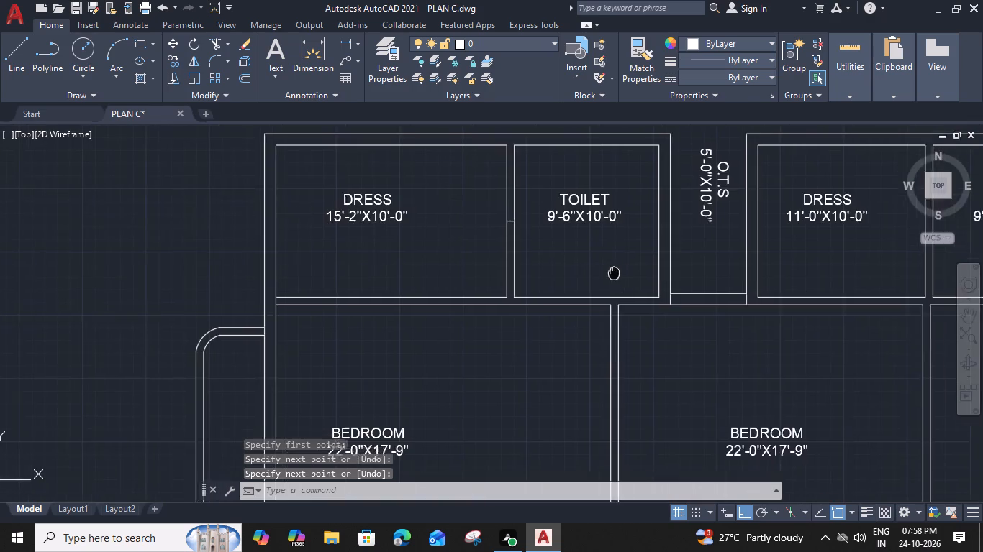
middle_click_drag(608, 271, 337, 330)
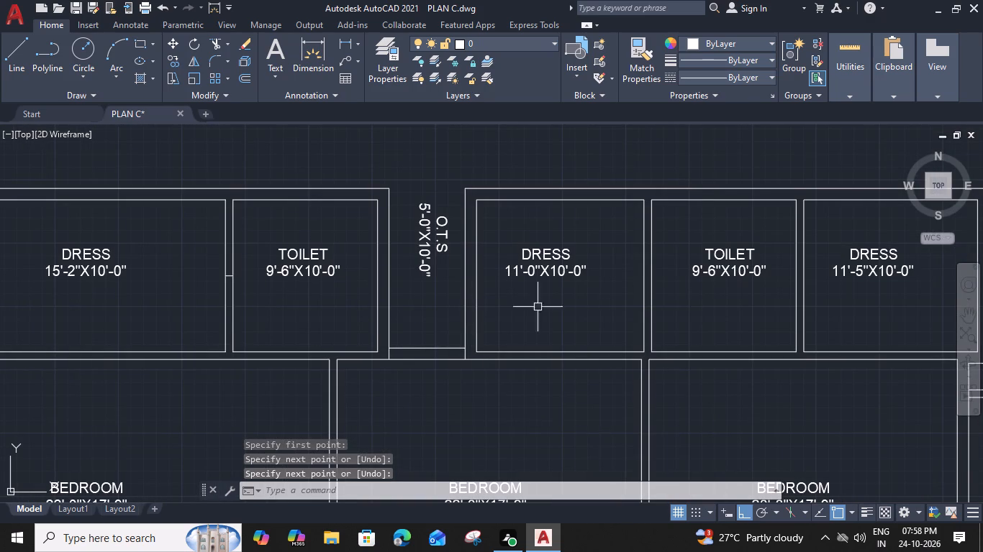
key("space")
left_click(641, 360)
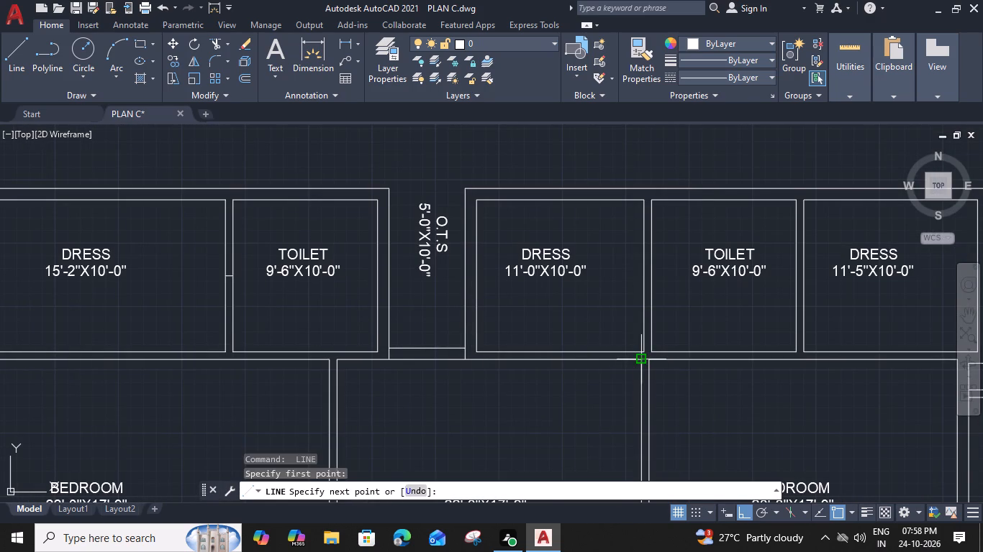
left_click(641, 351)
key("space")
middle_click_drag(631, 300, 569, 286)
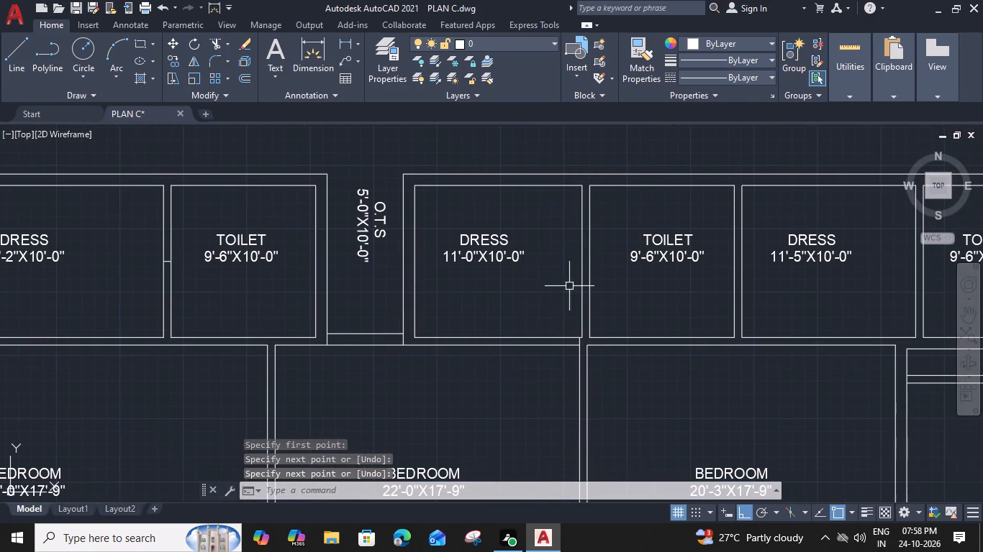
key("space")
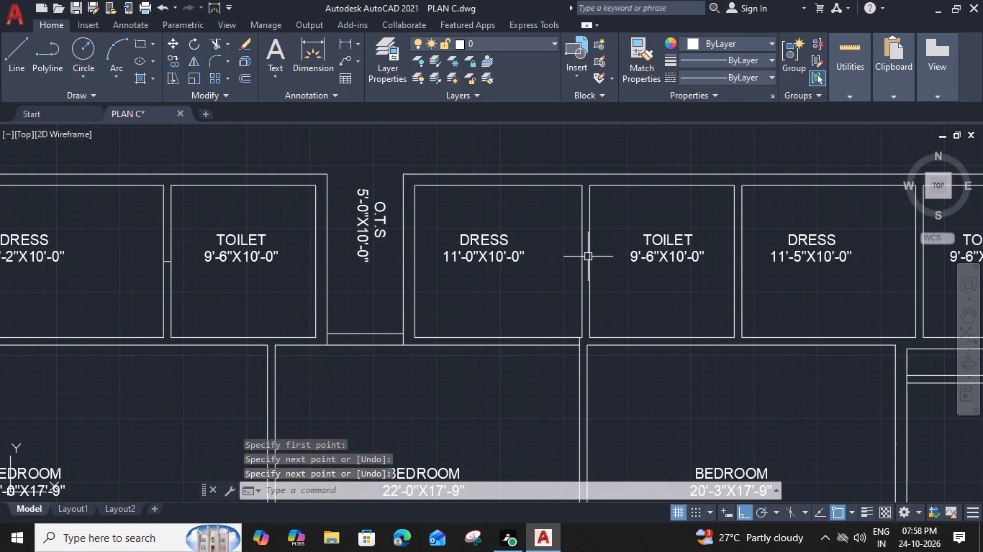
left_click(589, 260)
left_click(581, 261)
key("space")
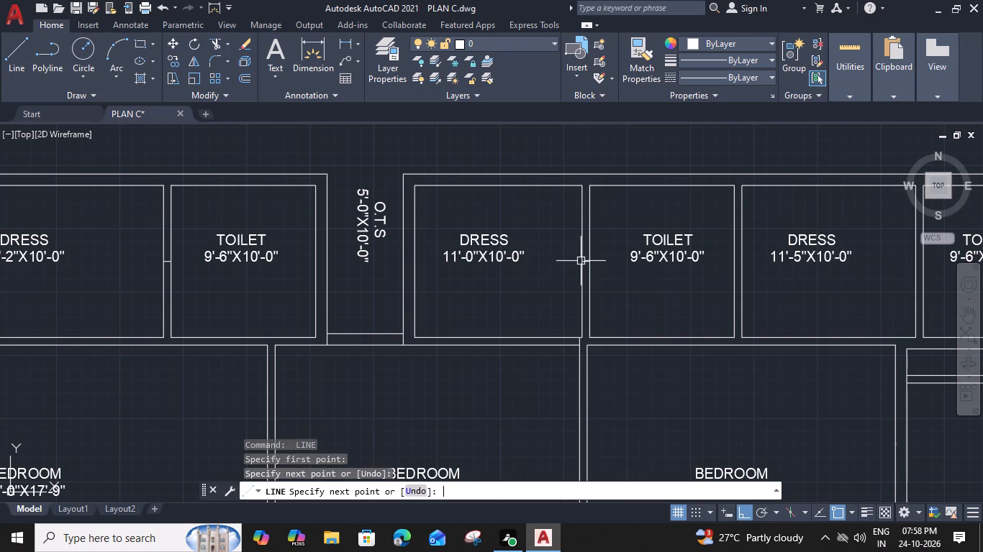
Draw short lines across the 11'-5" dress's walls: at the 20'-3" bedroom's balcony-side corner and at its end toilet wall's midpoint.
middle_click_drag(684, 284, 513, 280)
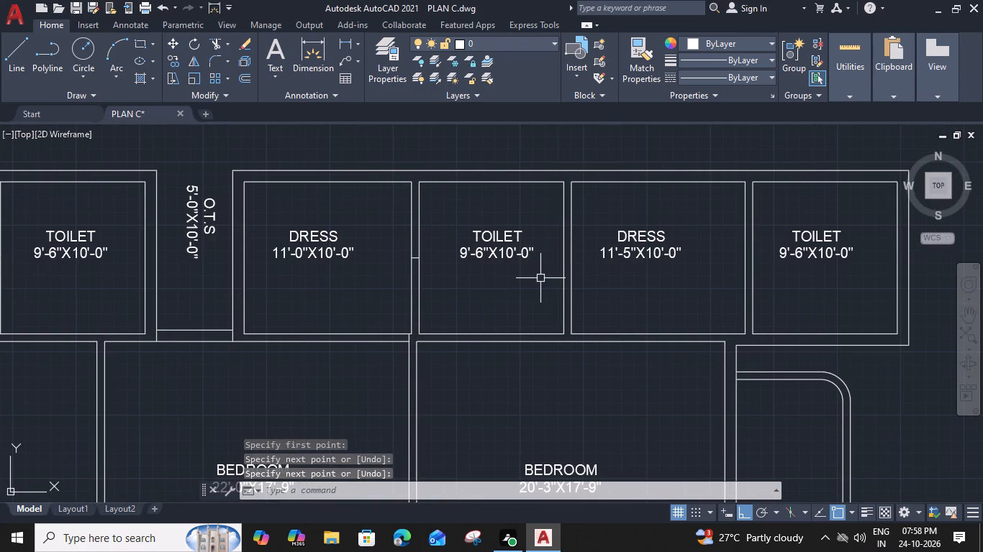
key("space")
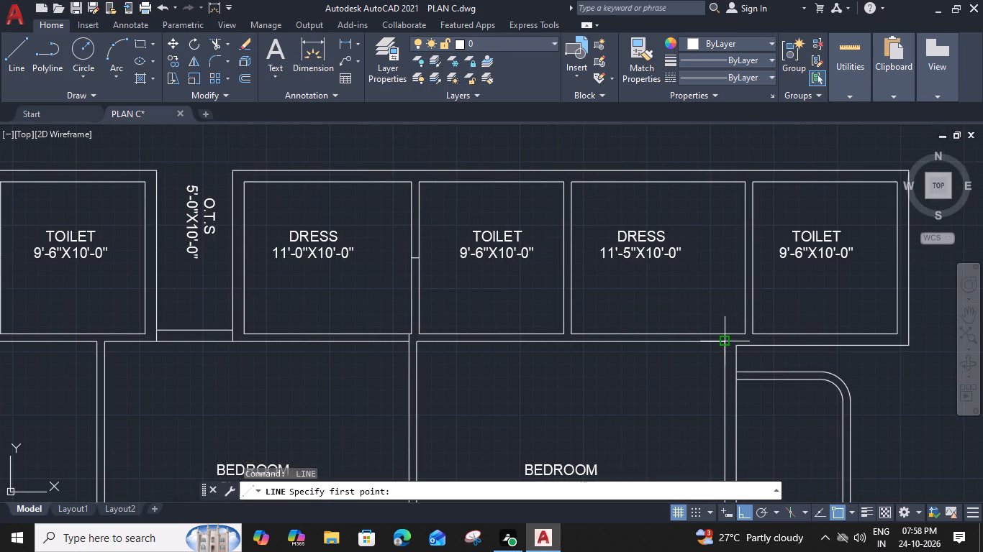
left_click(725, 339)
left_click(725, 333)
key("space")
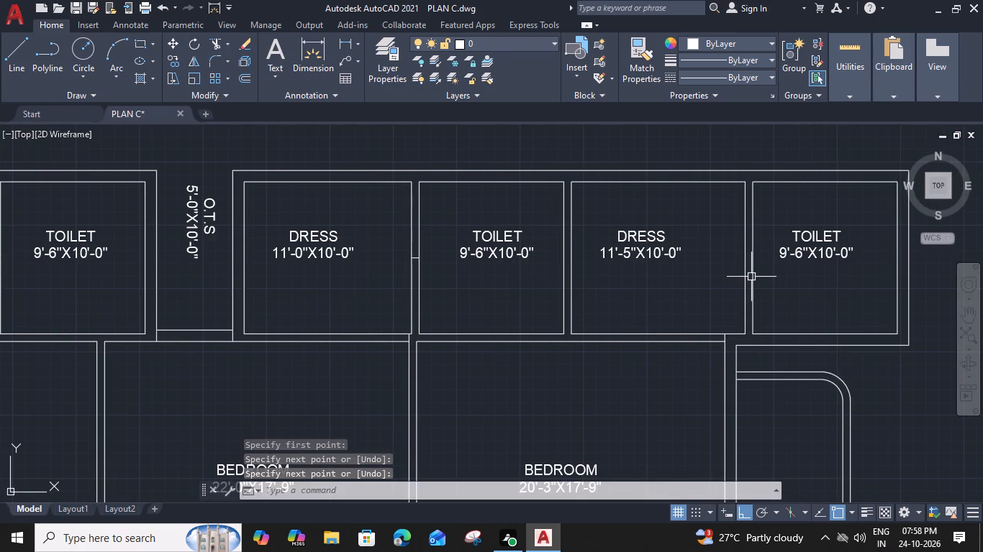
key("space")
left_click(755, 254)
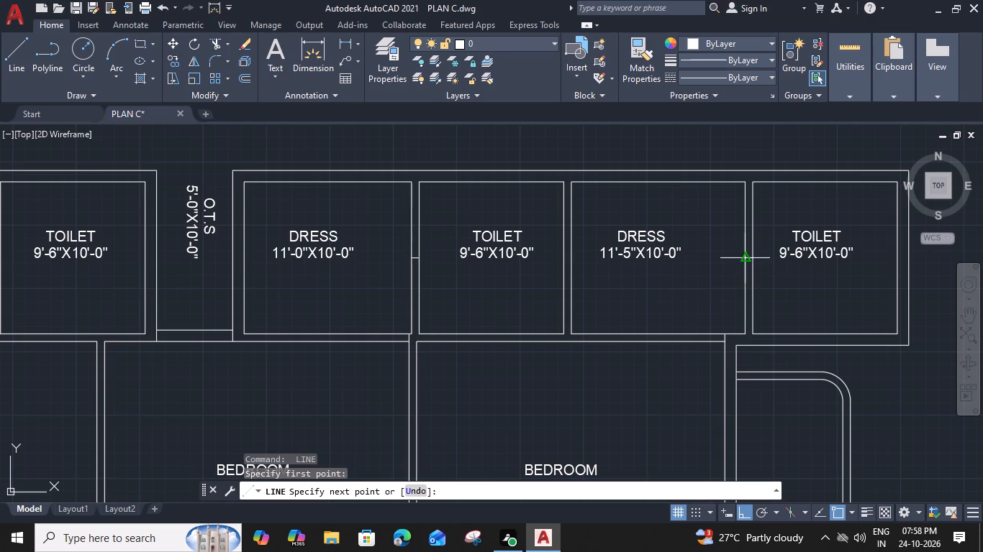
left_click(743, 257)
key("space")
Draw a short line across the wall between the 20'-3"X17'-9" bedroom and the lounge area, from the bedroom's lower inner corner.
middle_click_drag(604, 419, 672, 194)
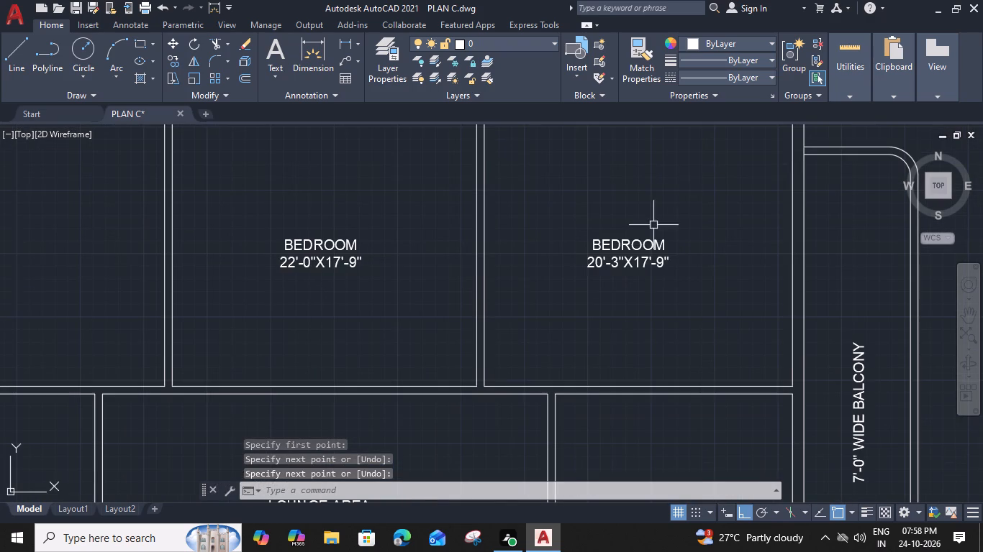
key("space")
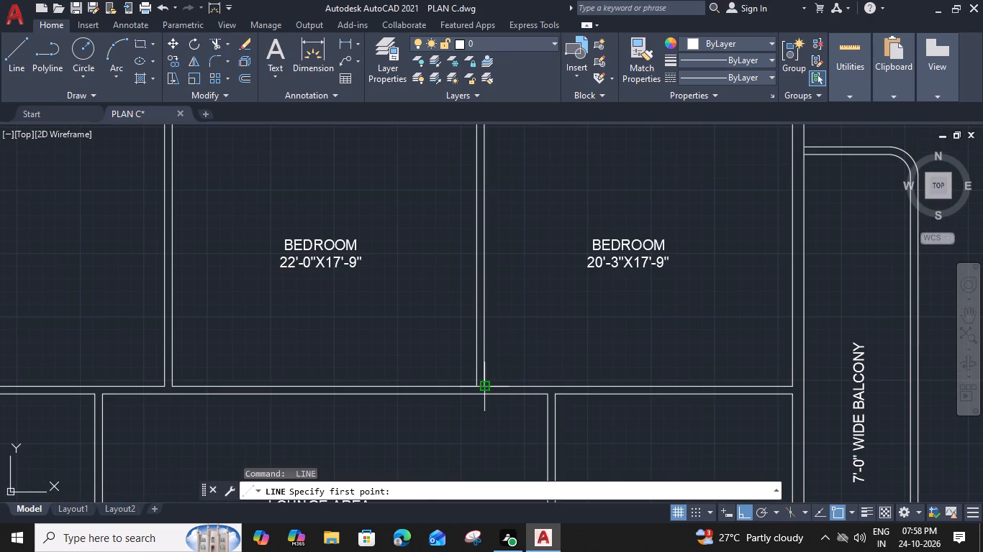
left_click(486, 385)
left_click(486, 393)
key("space")
key("space")
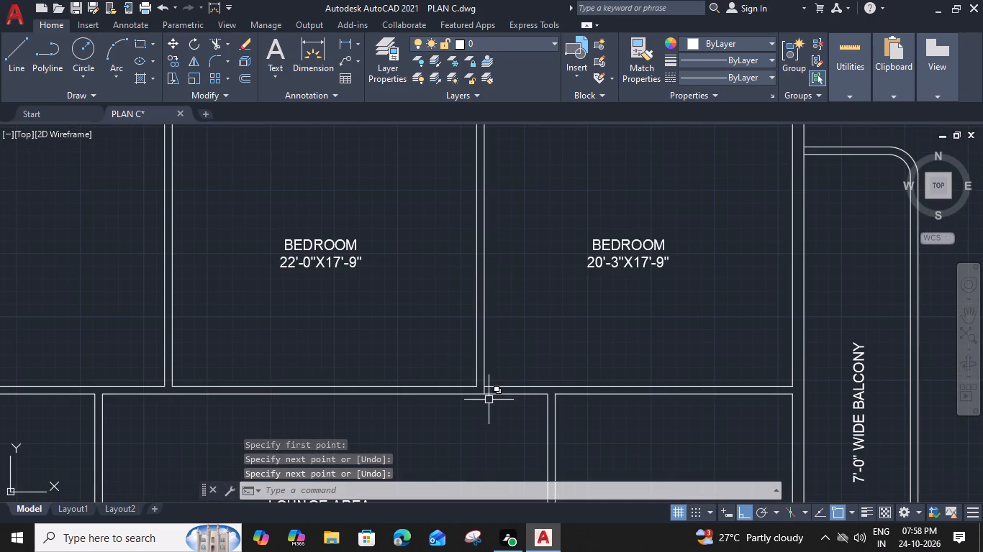
Draw short lines across the 15'-7" bedroom–lounge wall's upper end and across the lounge wall at the middle 22'-0" bedroom's corner beside the 20'-3" bedroom.
left_click(549, 396)
left_click(560, 399)
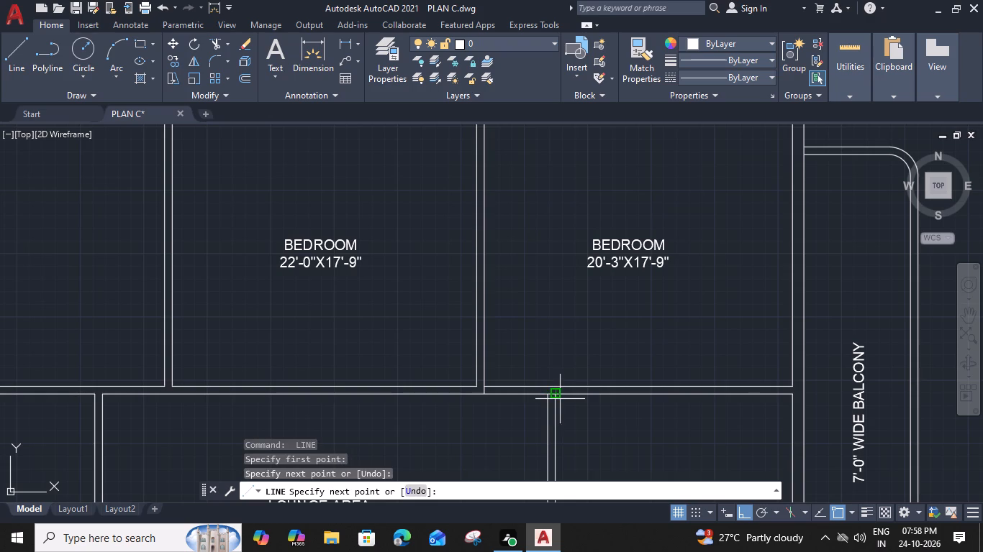
key("space")
middle_click_drag(479, 408, 725, 381)
key("space")
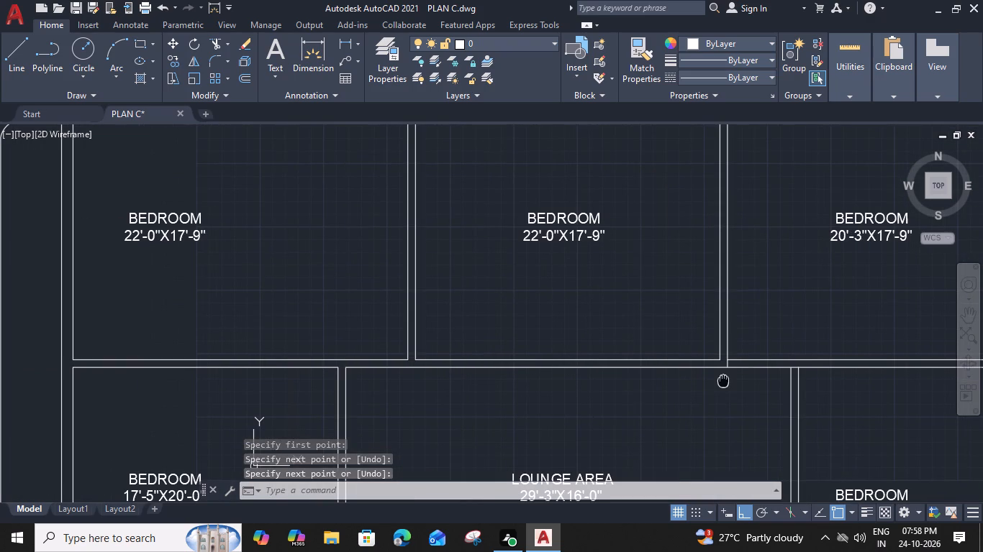
left_click(720, 360)
left_click(720, 367)
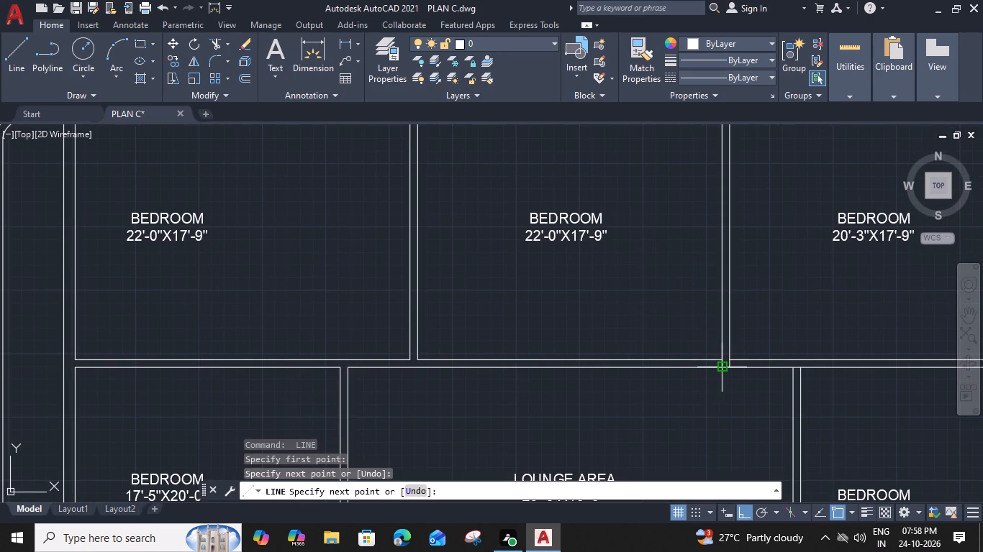
key("space")
Draw short lines across the lounge wall at the balcony-side 22'-0" bedroom's inner corner and across the 17'-5" bedroom–lounge wall's upper end.
middle_click_drag(392, 381, 510, 378)
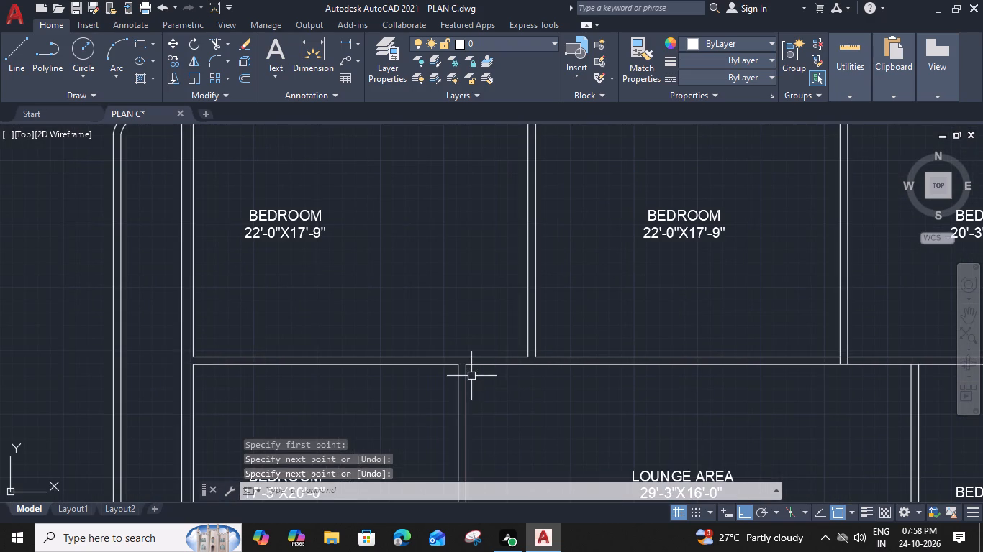
key("space")
left_click(528, 358)
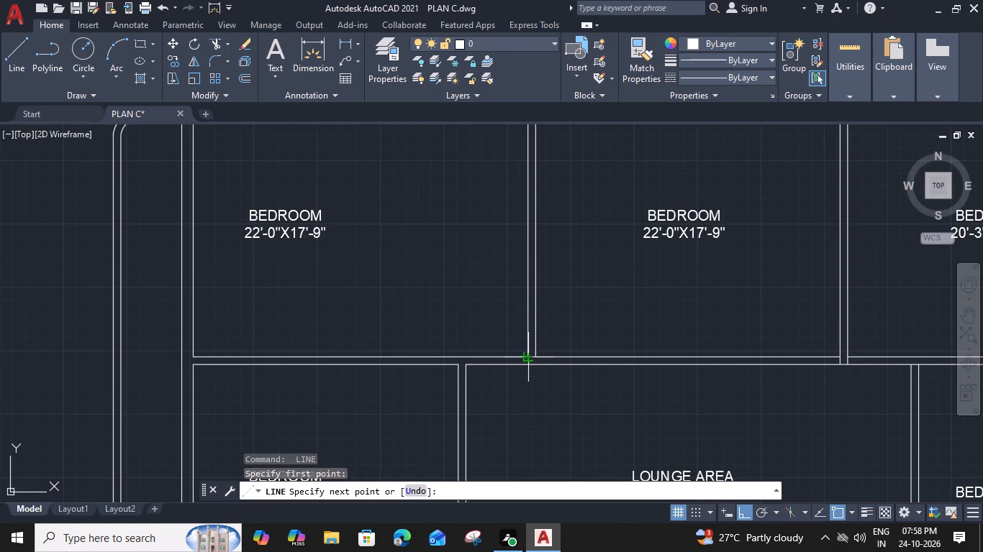
left_click(527, 367)
key("space")
key("space")
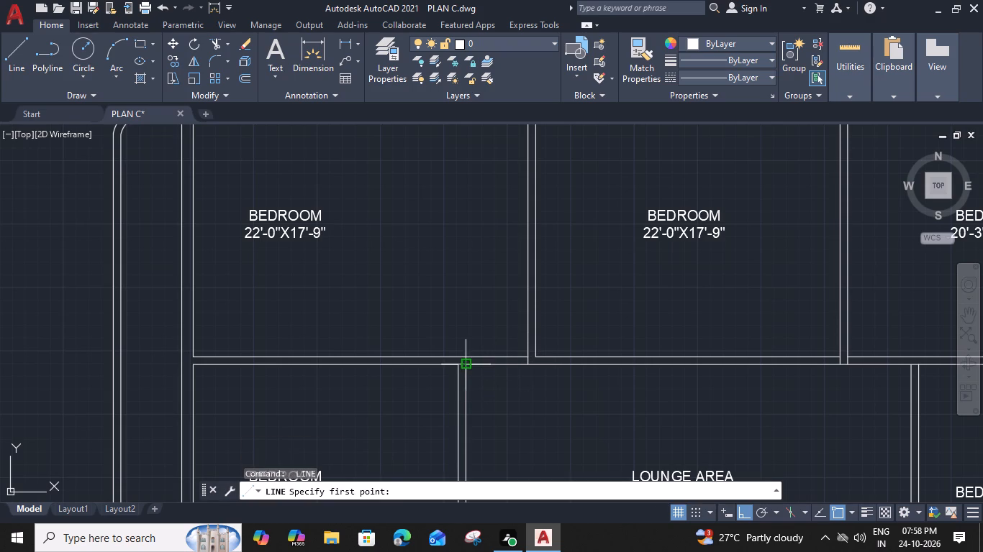
left_click(463, 367)
left_click(455, 367)
key("space")
Draw short lines across the 9'-0"X11'-6" dress's walls: at its bedroom wall's midpoint and at its toilet wall's midpoint.
scroll(557, 369, "down", 1)
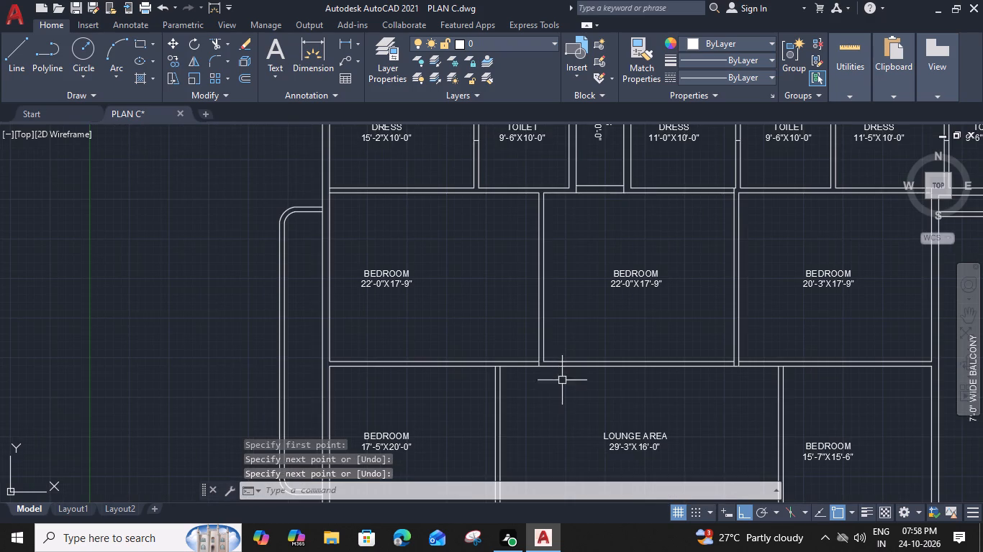
middle_click_drag(582, 421, 530, 216)
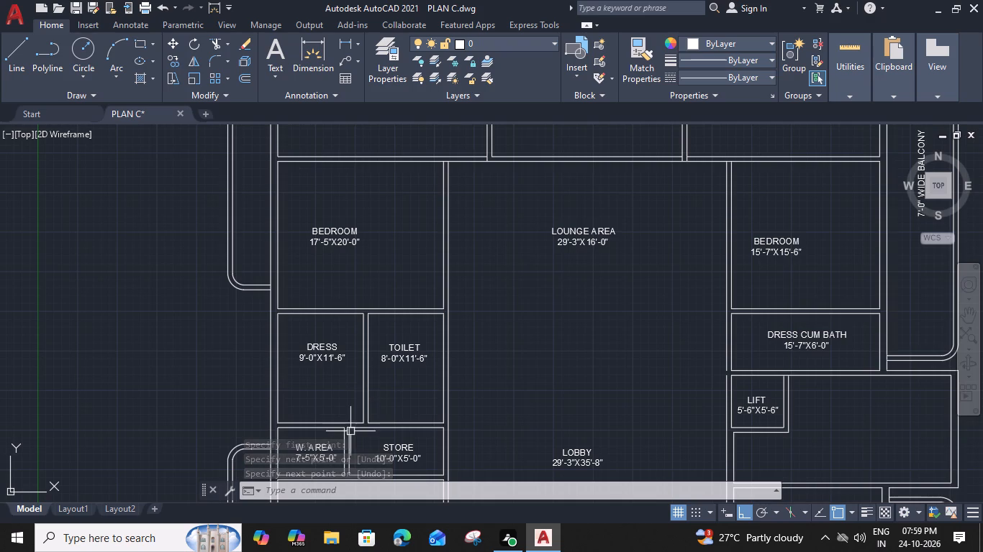
scroll(320, 314, "up", 2)
key("space")
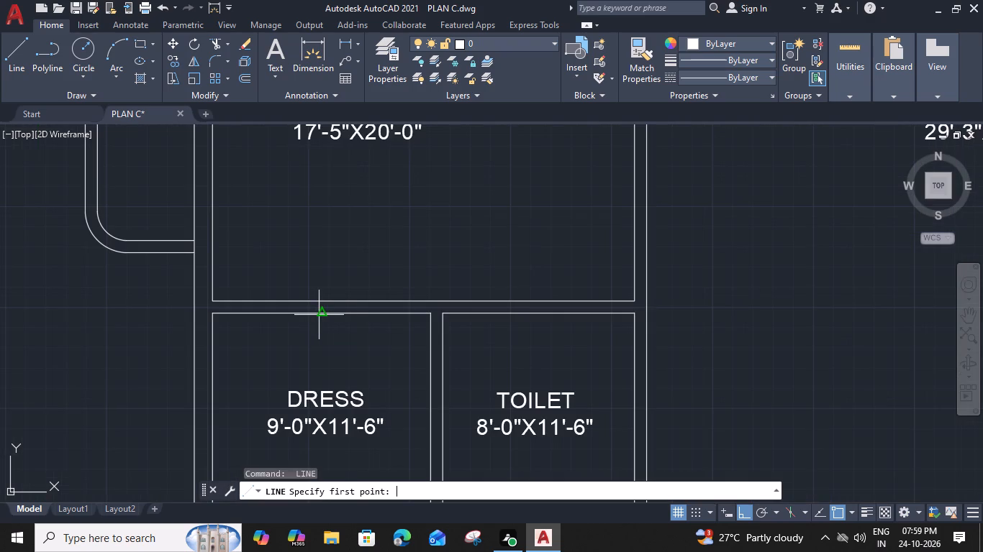
left_click(321, 315)
left_click(322, 299)
key("space")
scroll(322, 299, "down", 1)
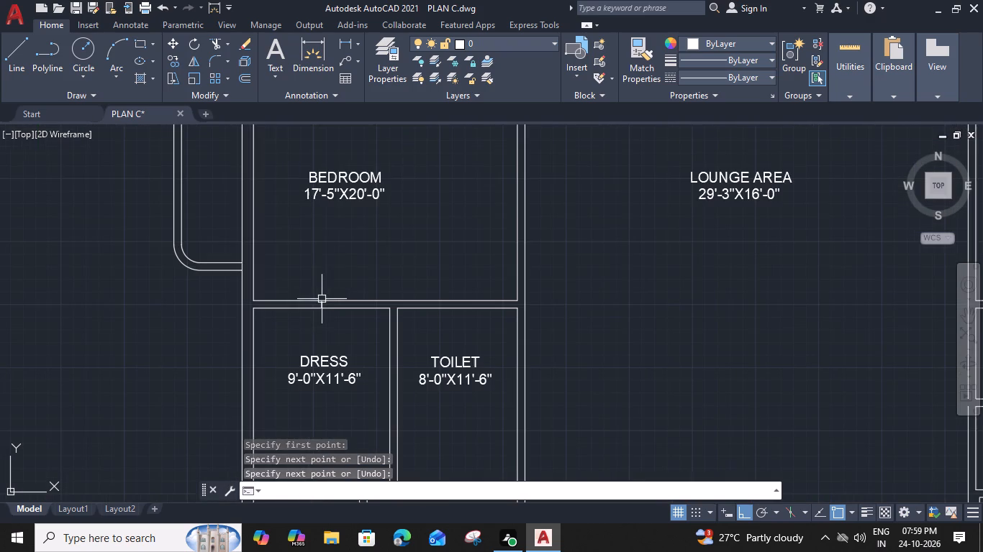
key("space")
left_click(394, 395)
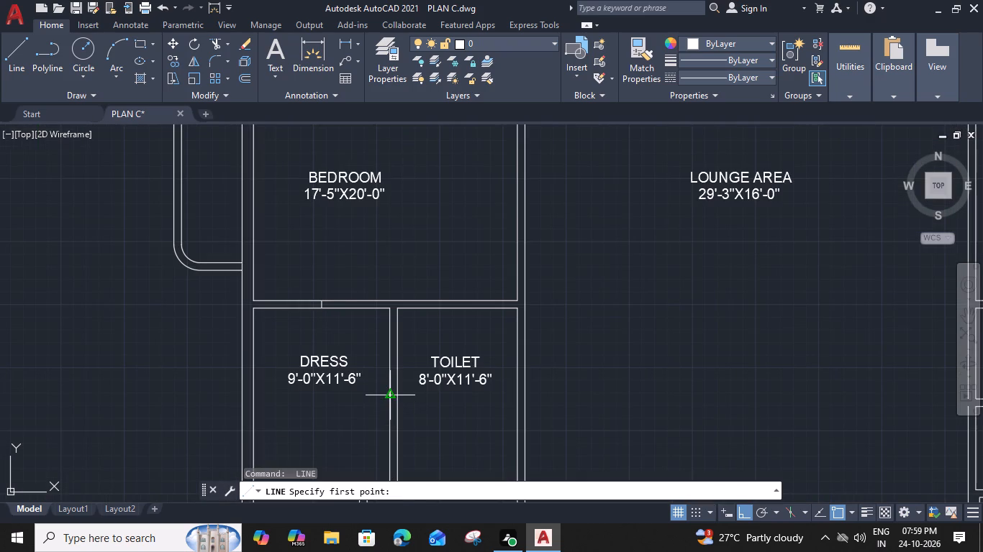
left_click(399, 396)
key("space")
Draw short lines at the W. area's kitchen-side inner corner: one across the kitchen wall and one across the W. area–store wall.
middle_click_drag(430, 425, 472, 215)
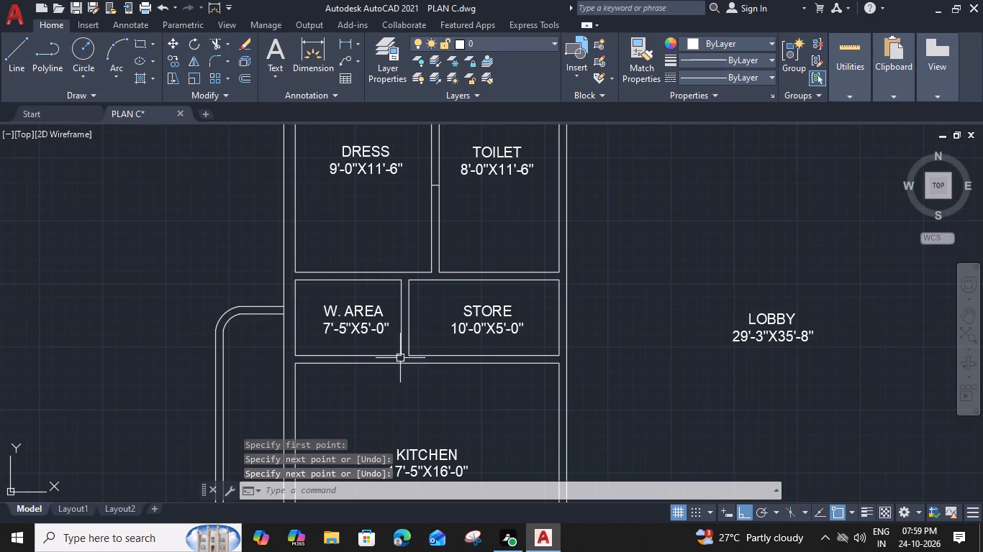
scroll(393, 363, "up", 1)
key("space")
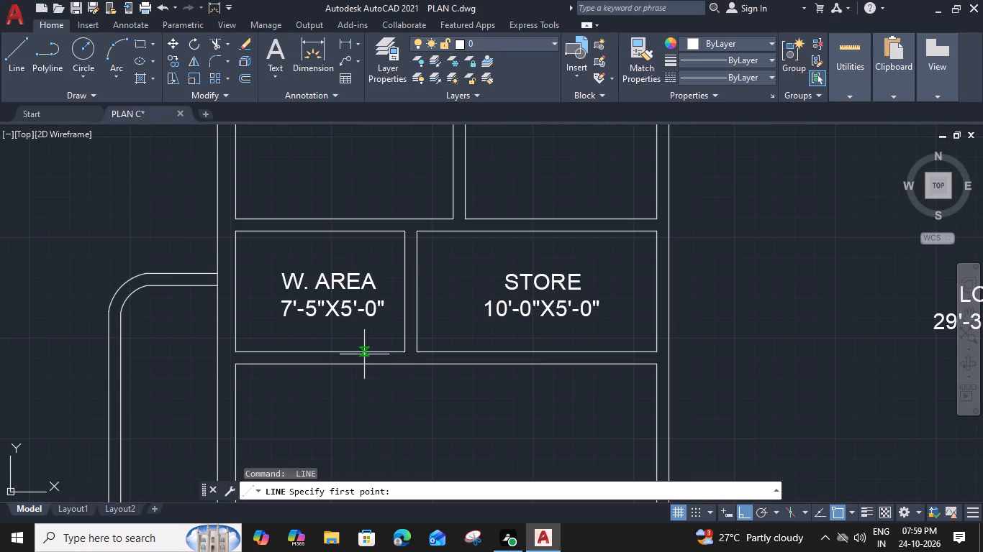
left_click(402, 352)
left_click(404, 364)
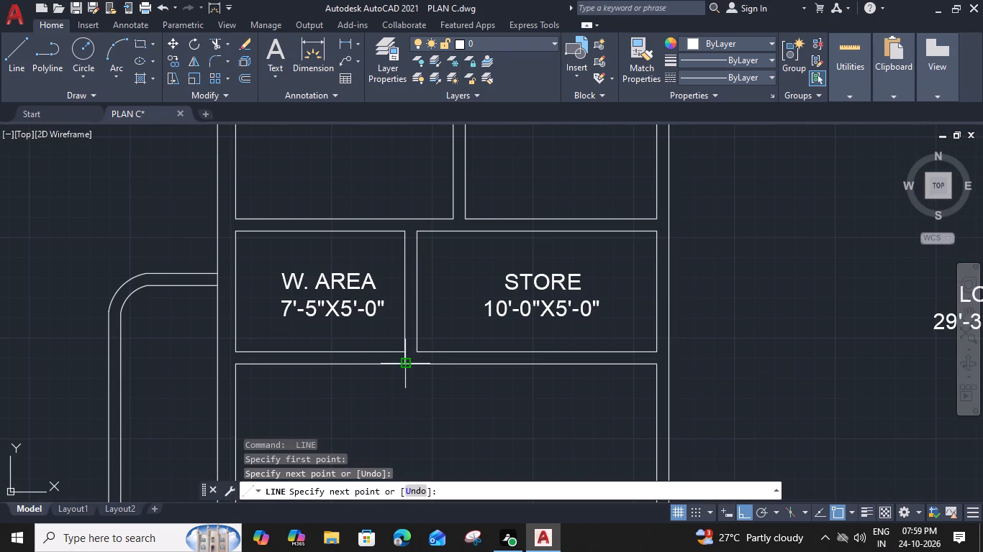
key("space")
key("space")
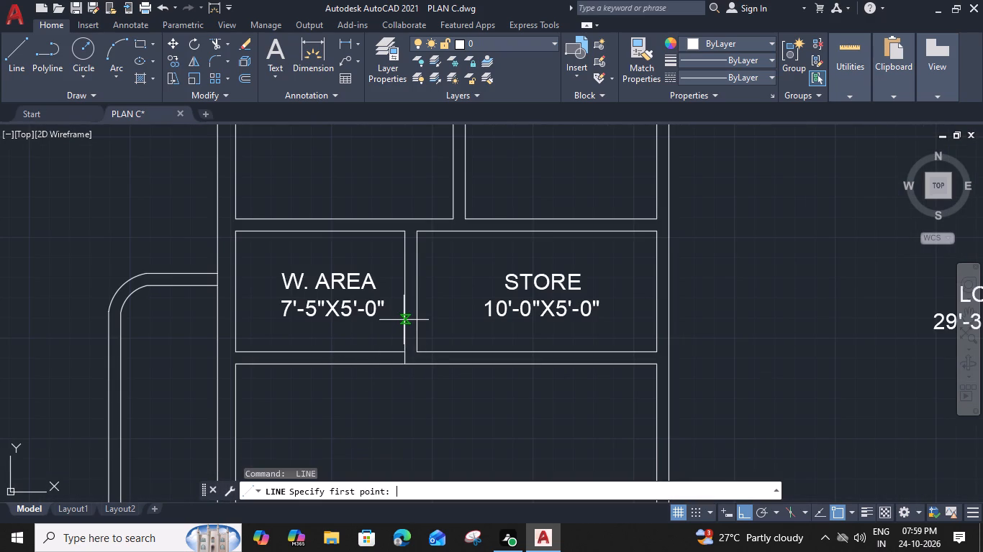
left_click(407, 352)
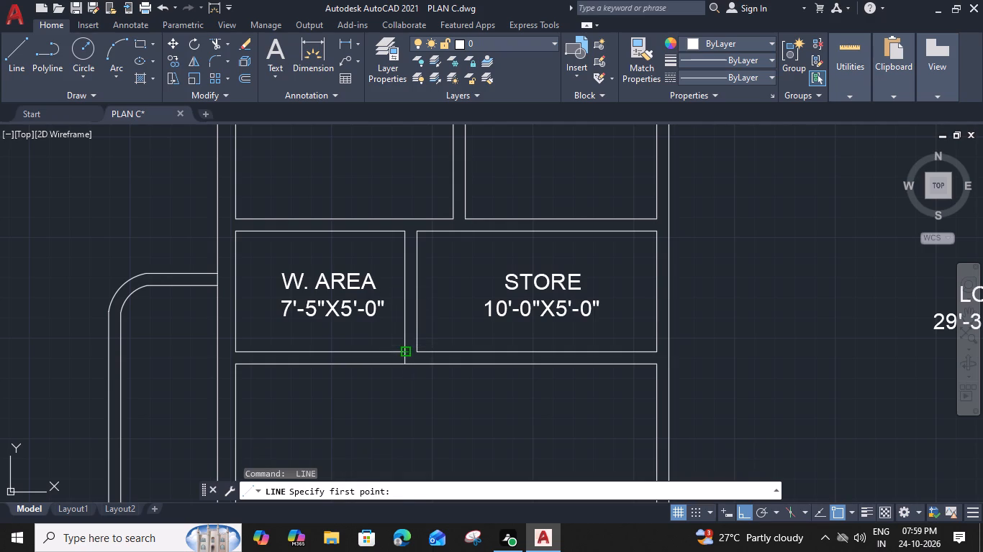
left_click(421, 354)
key("space")
Draw a short line across the wall between the kitchen and the lobby, at the midpoint of the kitchen's inner wall line.
scroll(373, 394, "down", 1)
middle_click_drag(460, 443, 464, 423)
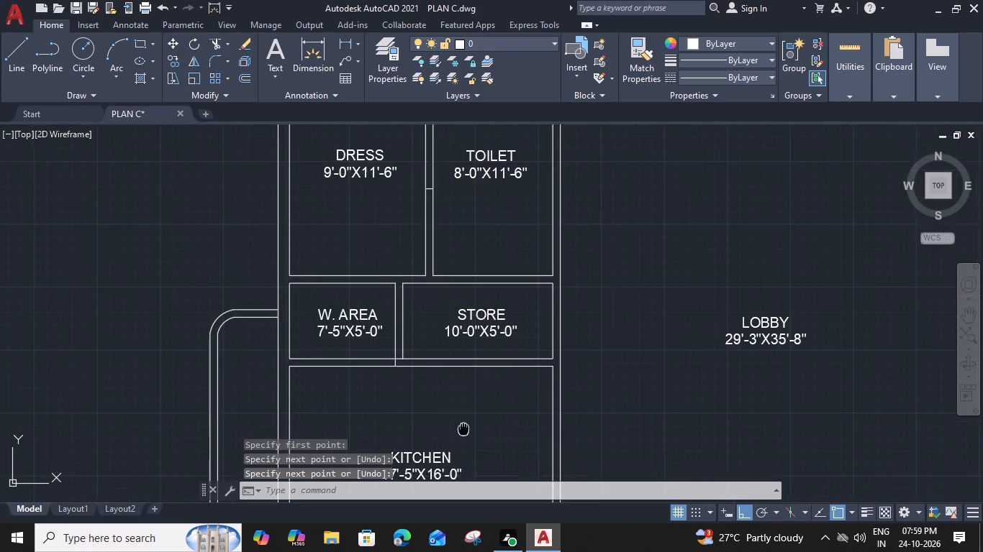
middle_click_drag(464, 423, 471, 267)
key("space")
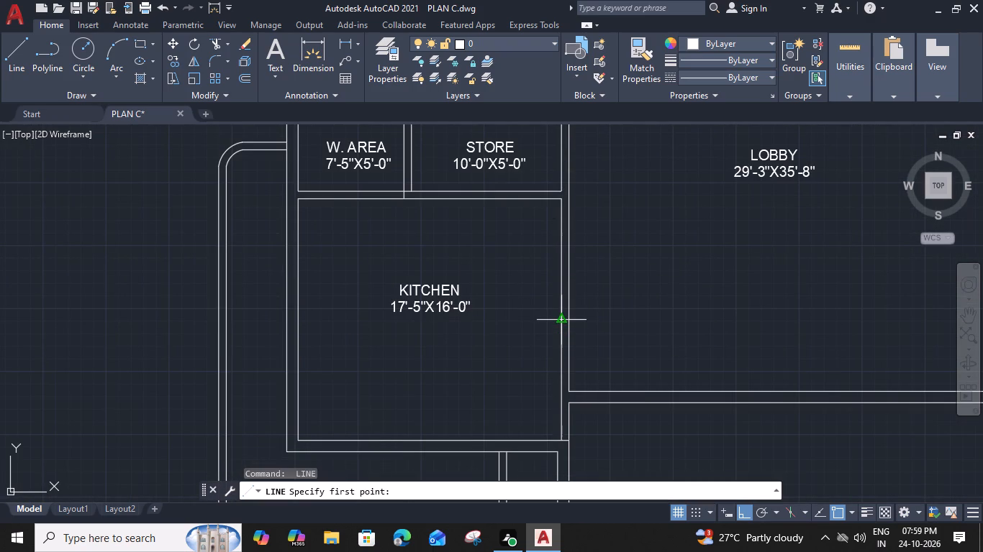
left_click(561, 318)
left_click(573, 321)
key("space")
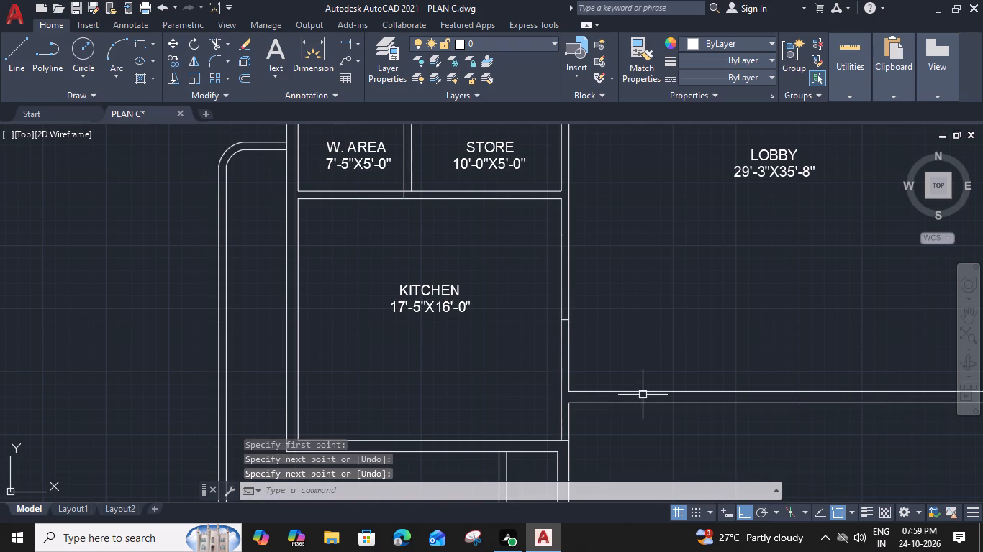
Draw short lines at the drawing room's upper lobby-side corner: one across the lobby wall and one across the wall above the room.
scroll(644, 394, "down", 1)
middle_click_drag(699, 351, 396, 304)
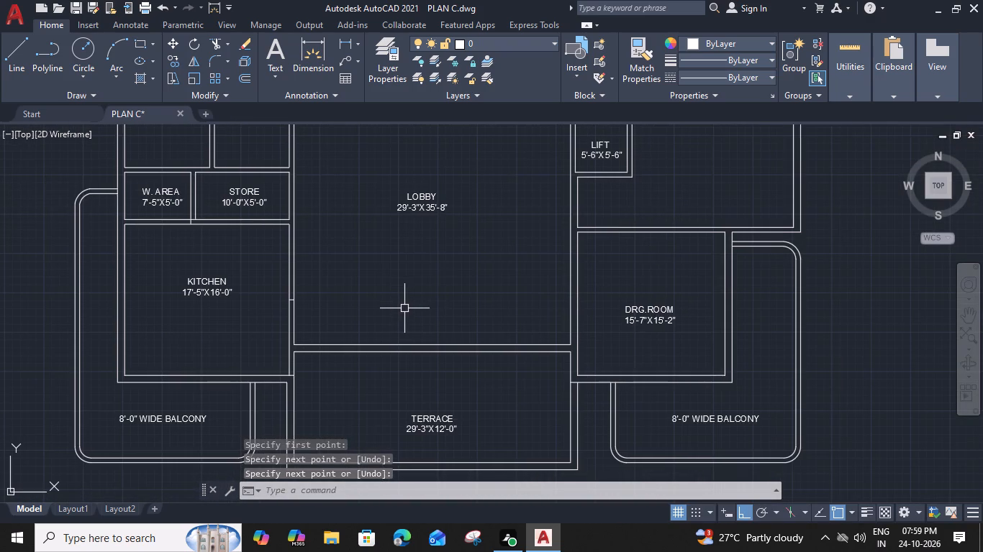
middle_click_drag(579, 300, 494, 308)
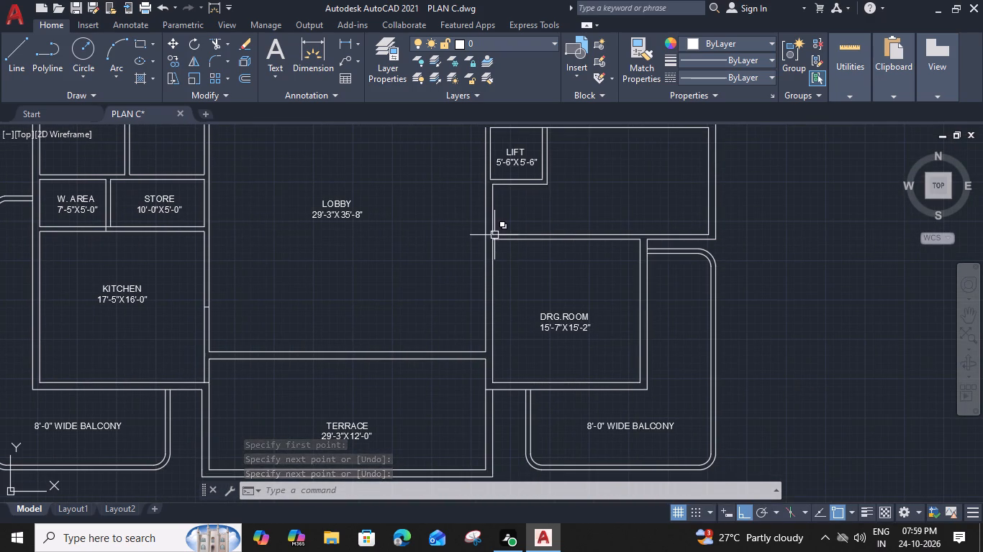
middle_click_drag(494, 235, 481, 266)
scroll(481, 266, "up", 1)
key("space")
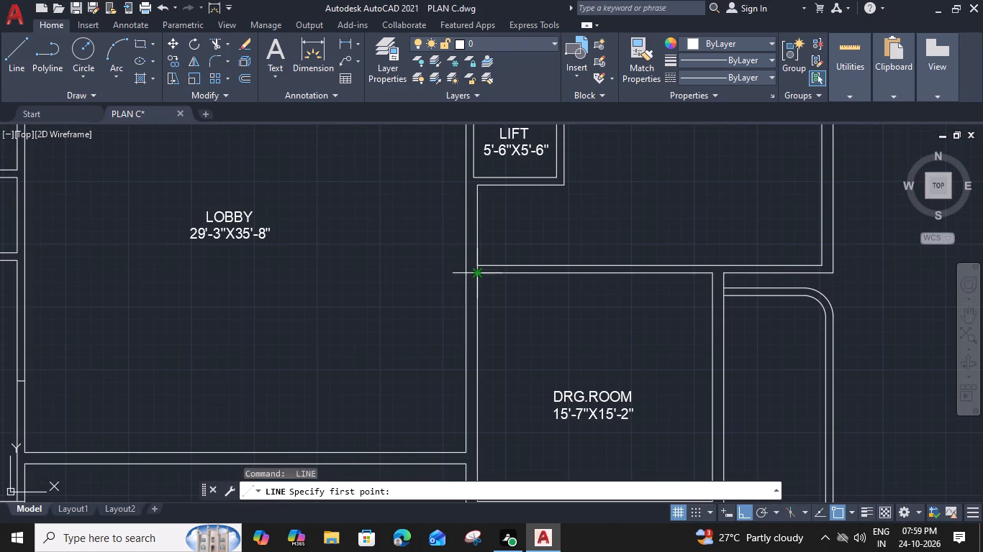
left_click(479, 275)
left_click(468, 274)
key("space")
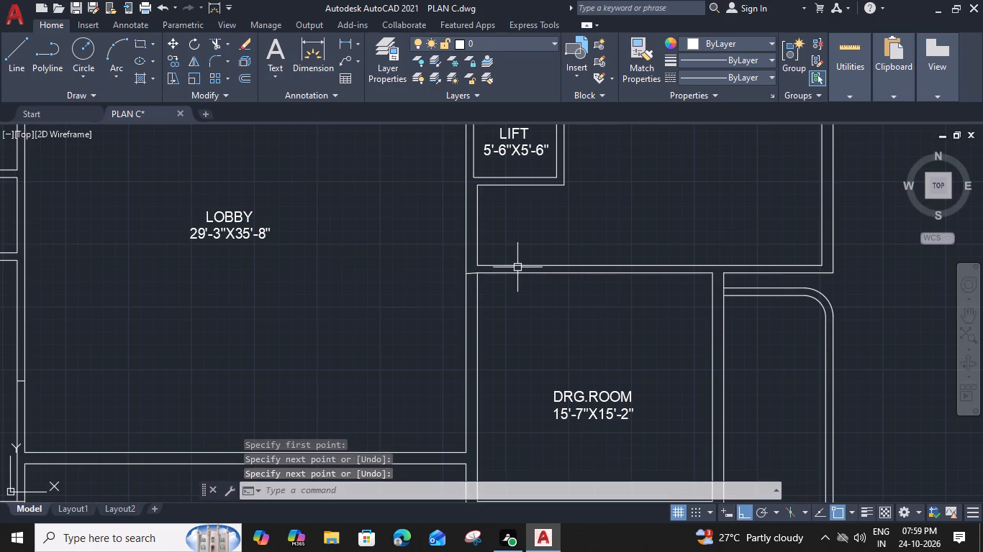
key("space")
left_click(481, 274)
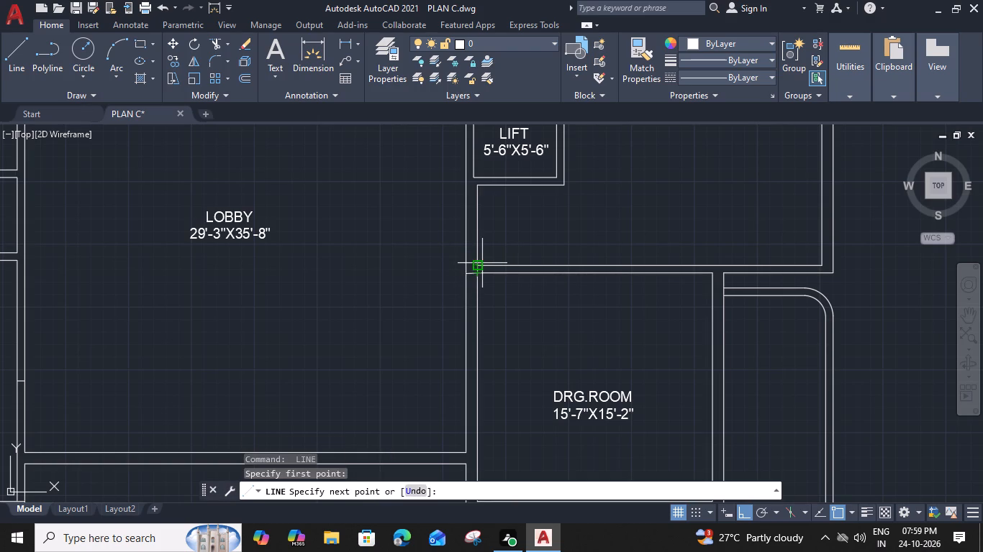
left_click(481, 264)
key("space")
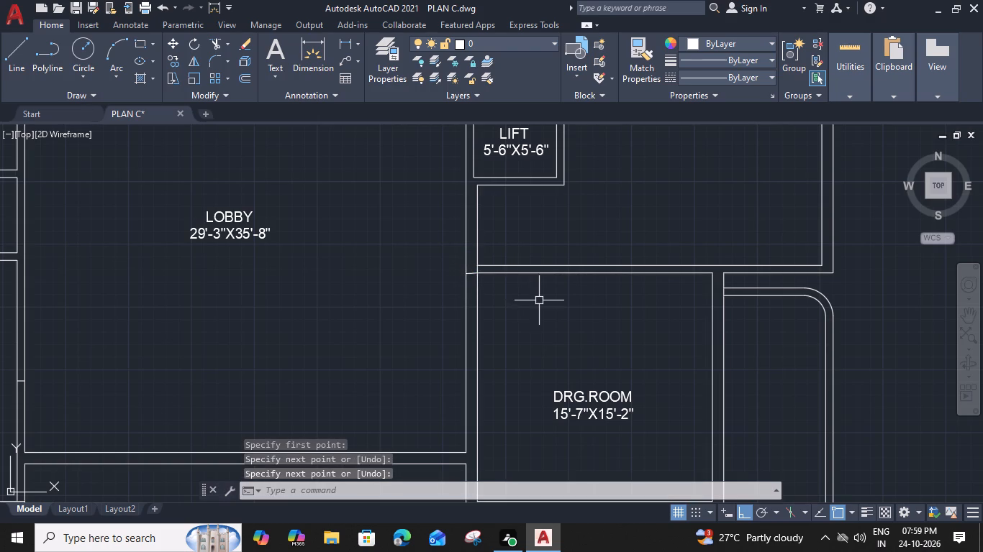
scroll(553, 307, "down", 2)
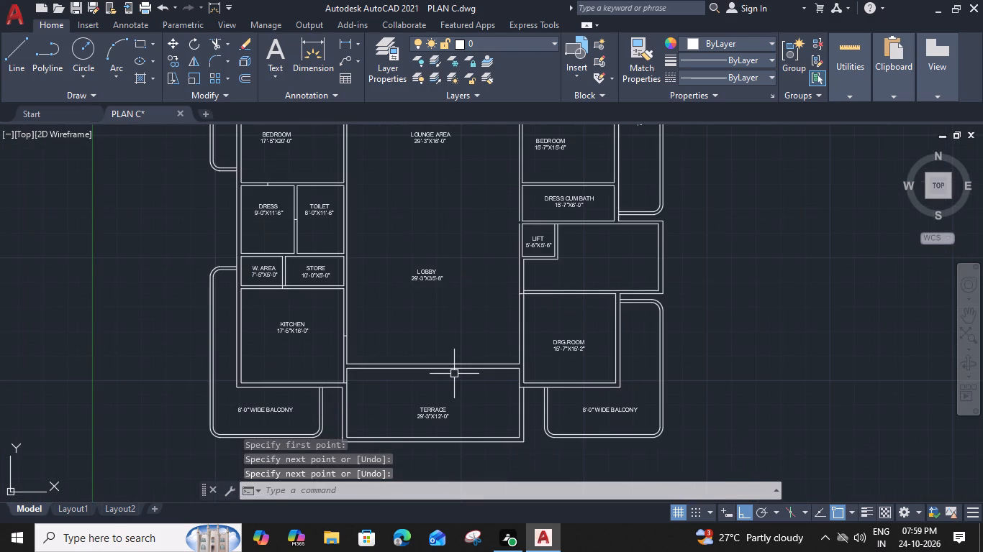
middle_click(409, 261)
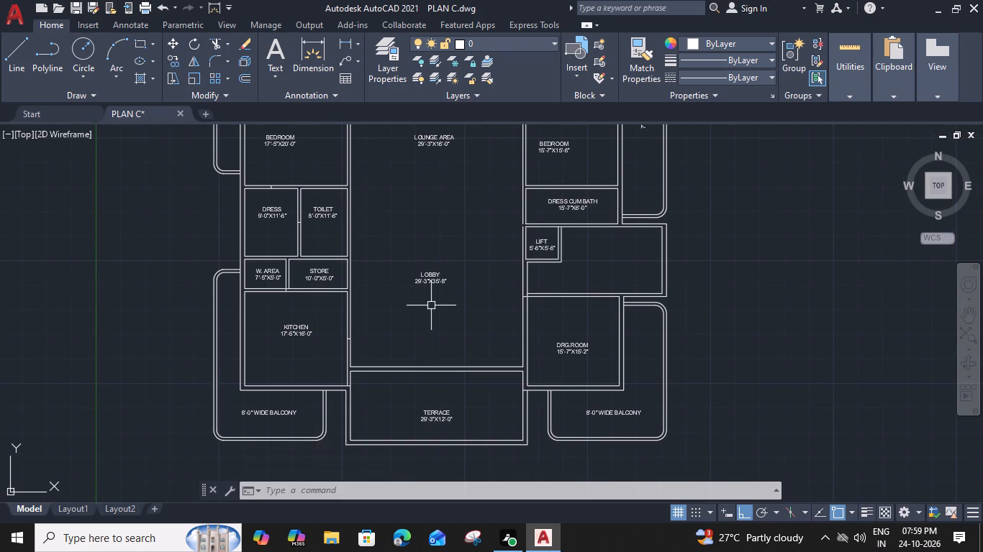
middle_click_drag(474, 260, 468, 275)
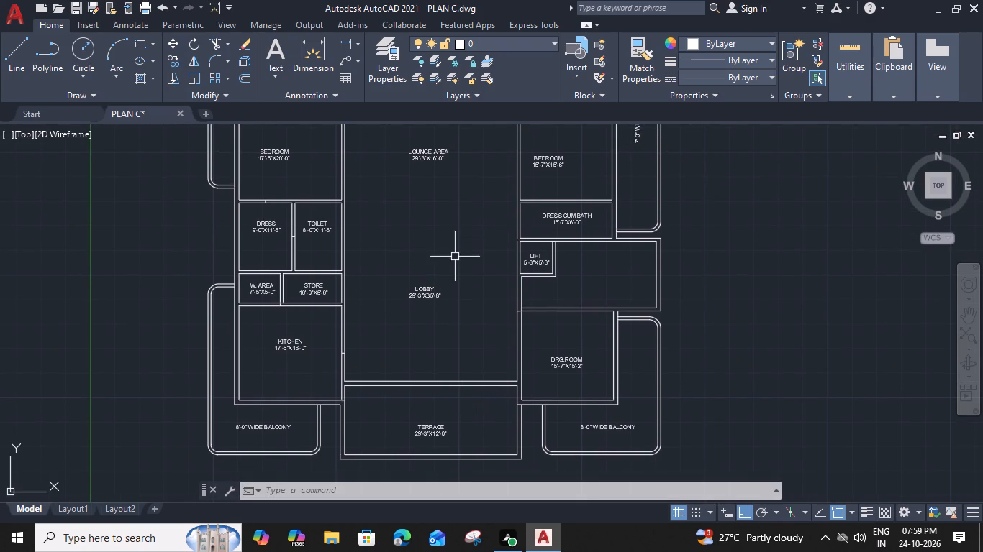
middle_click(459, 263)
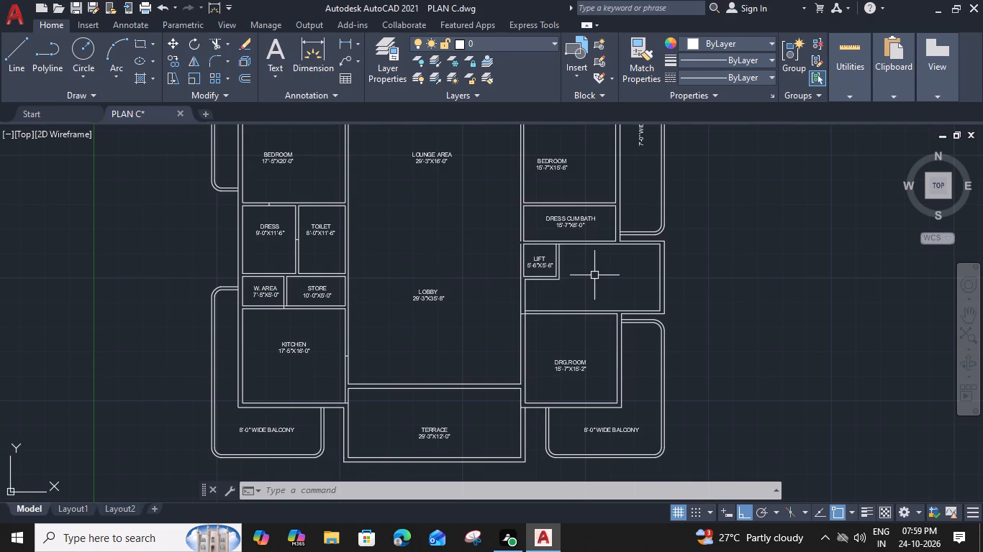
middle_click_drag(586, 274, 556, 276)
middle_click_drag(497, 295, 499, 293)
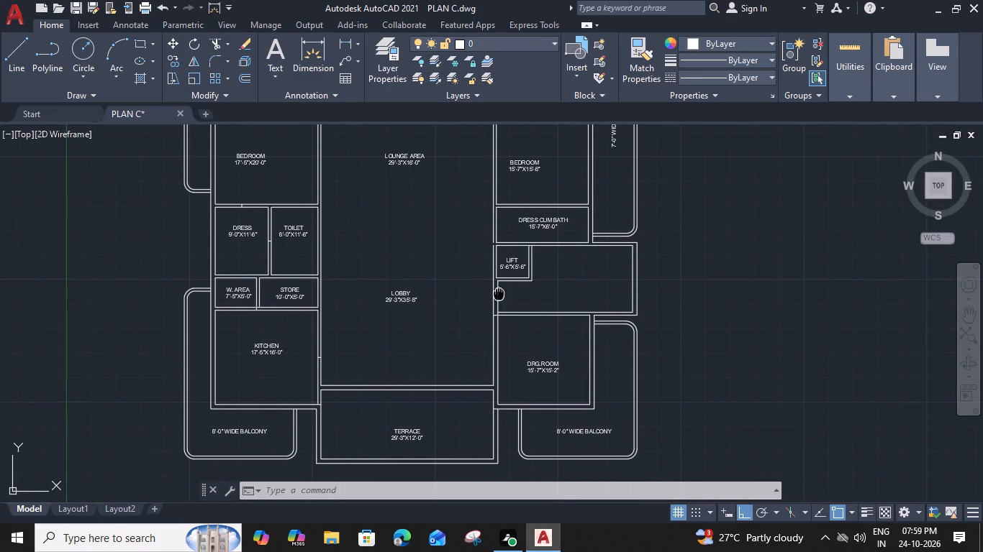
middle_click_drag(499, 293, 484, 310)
Offset by 3" the short lines at the balcony-side 22'-0" bedroom's lounge corner, inward under that bedroom, and at the 17'-5" bedroom–lounge wall's top, downward.
middle_click_drag(421, 217, 424, 275)
middle_click_drag(353, 168, 376, 251)
scroll(340, 264, "up", 3)
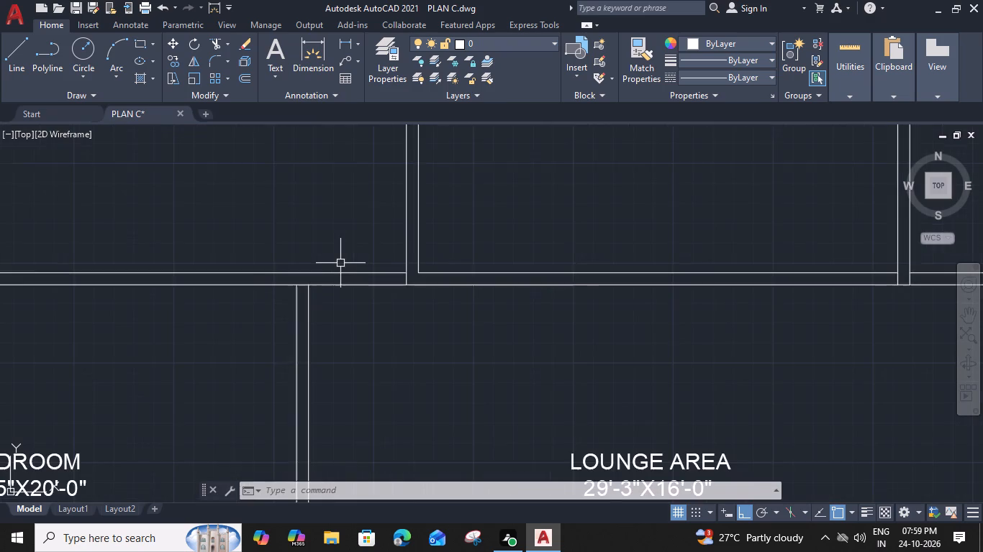
left_click(407, 278)
key("o")
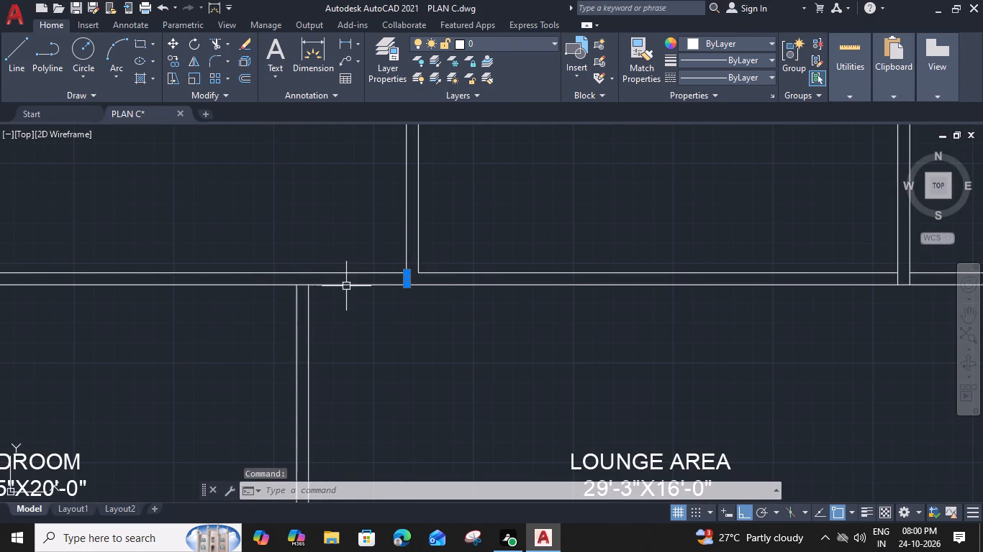
key("space")
type("3")
key("shift+quotedbl")
key("Return")
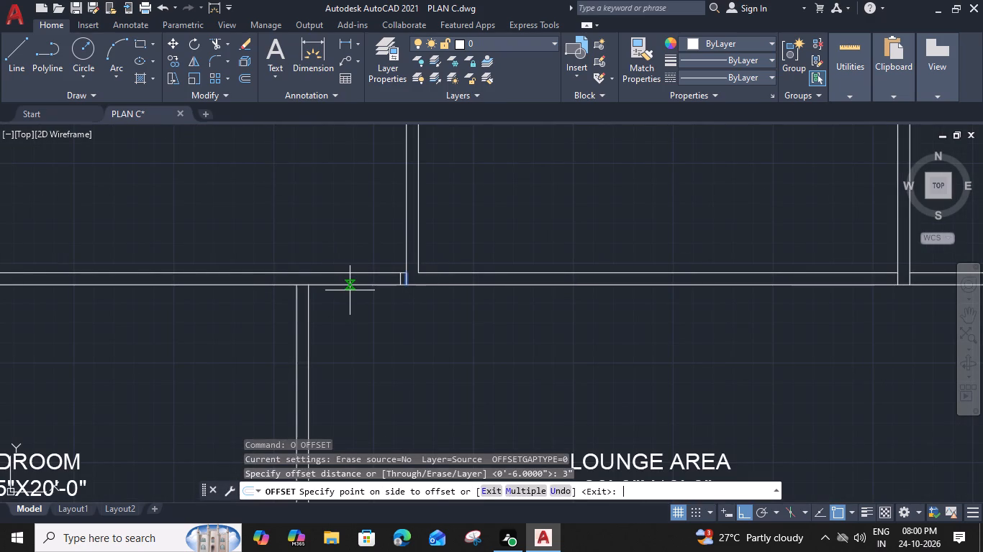
left_click(338, 283)
scroll(294, 285, "up", 2)
left_click_drag(314, 280, 314, 292)
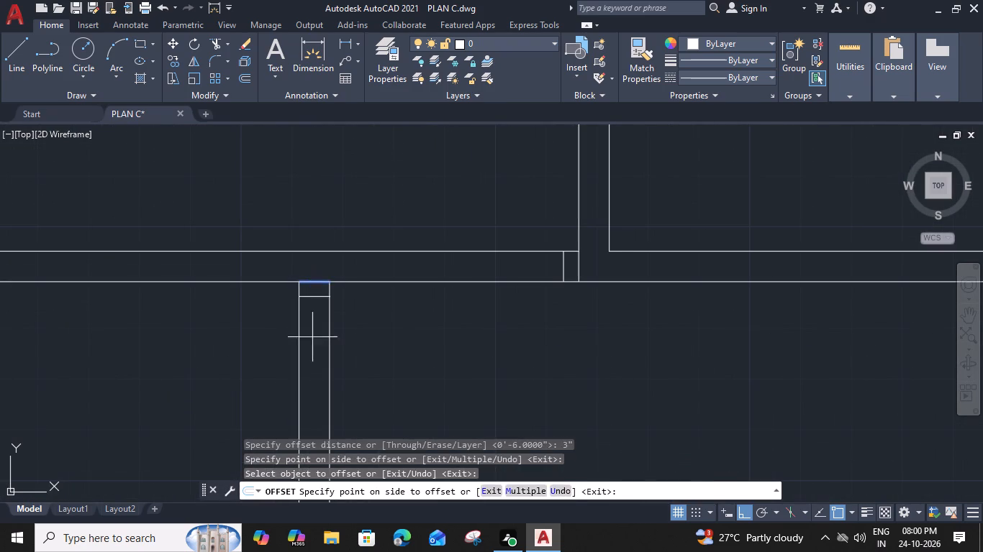
left_click(314, 348)
Offset by 3" the short lines beside the middle 22'-0"–20'-3" bedroom wall's lounge end, outward, and the lounge–15'-7" bedroom wall's top line, downward.
scroll(317, 347, "down", 4)
scroll(564, 352, "up", 4)
left_click(535, 290)
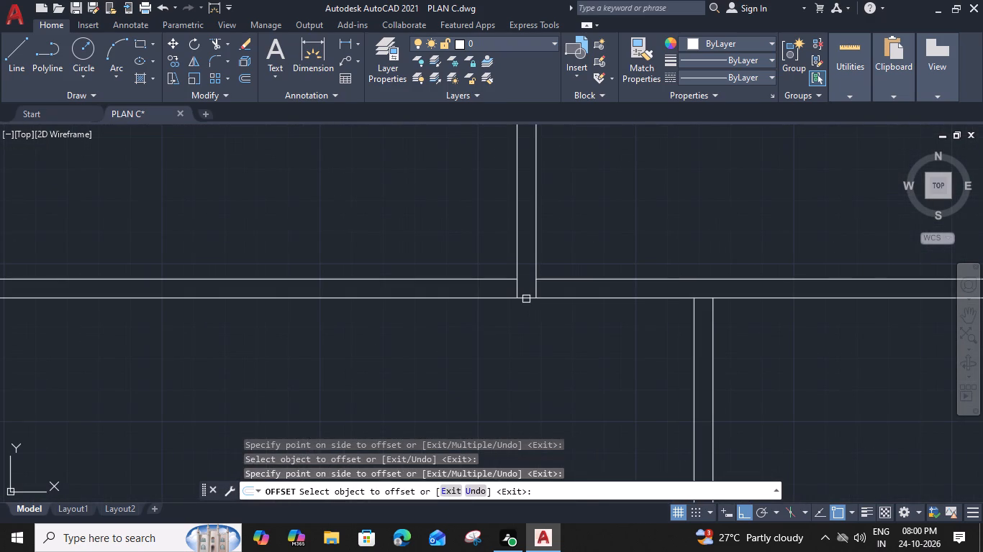
left_click(615, 295)
left_click(705, 299)
left_click(693, 355)
left_click_drag(512, 286, 504, 286)
left_click(438, 287)
left_click_drag(515, 290, 485, 290)
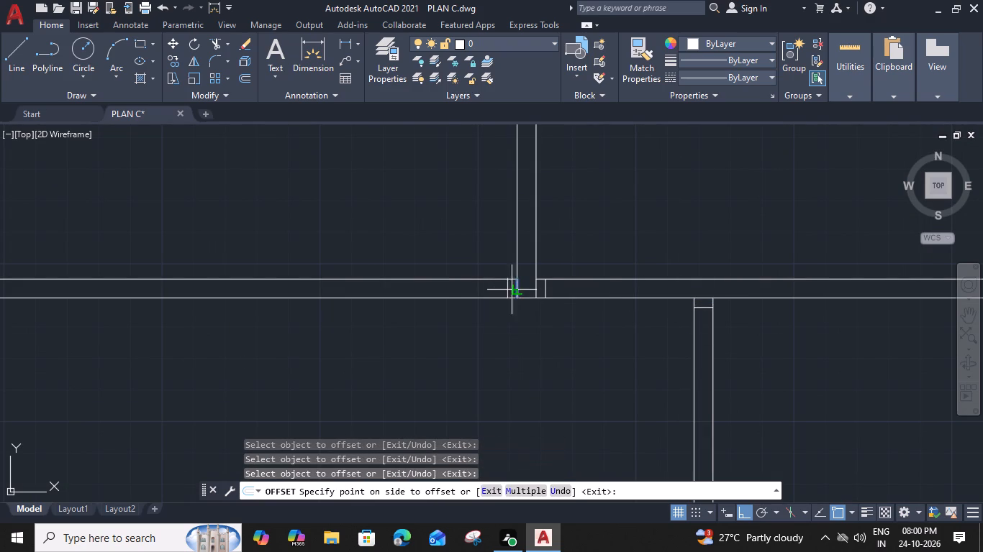
left_click(405, 290)
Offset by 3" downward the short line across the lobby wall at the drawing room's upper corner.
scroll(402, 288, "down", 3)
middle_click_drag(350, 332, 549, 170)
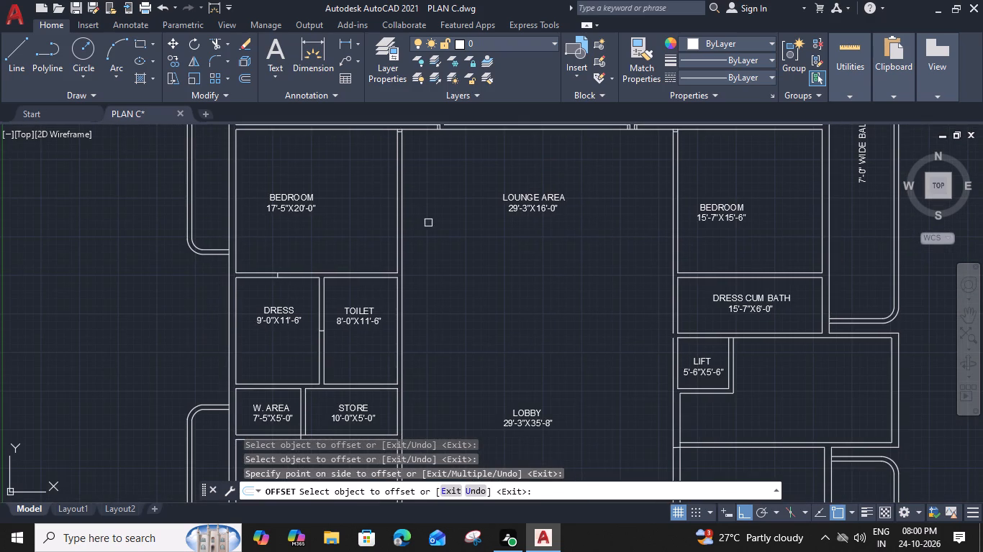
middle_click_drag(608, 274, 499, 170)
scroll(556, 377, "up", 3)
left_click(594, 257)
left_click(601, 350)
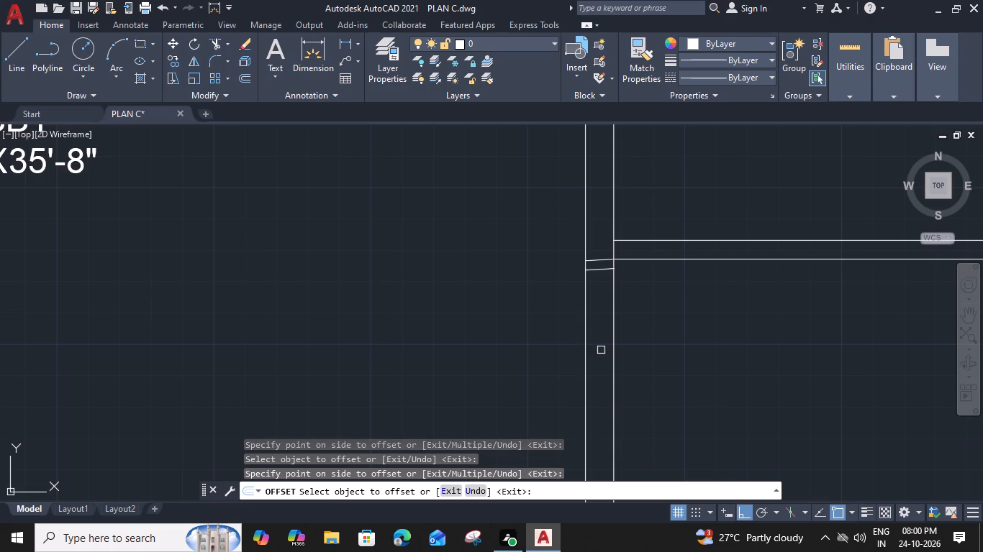
Offset by 3" the short lines at the middle 22'-0" bedroom's upper corner and the 20'-3" bedroom's upper balcony-side corner, inward above each bedroom.
scroll(601, 349, "down", 4)
middle_click_drag(574, 379, 568, 284)
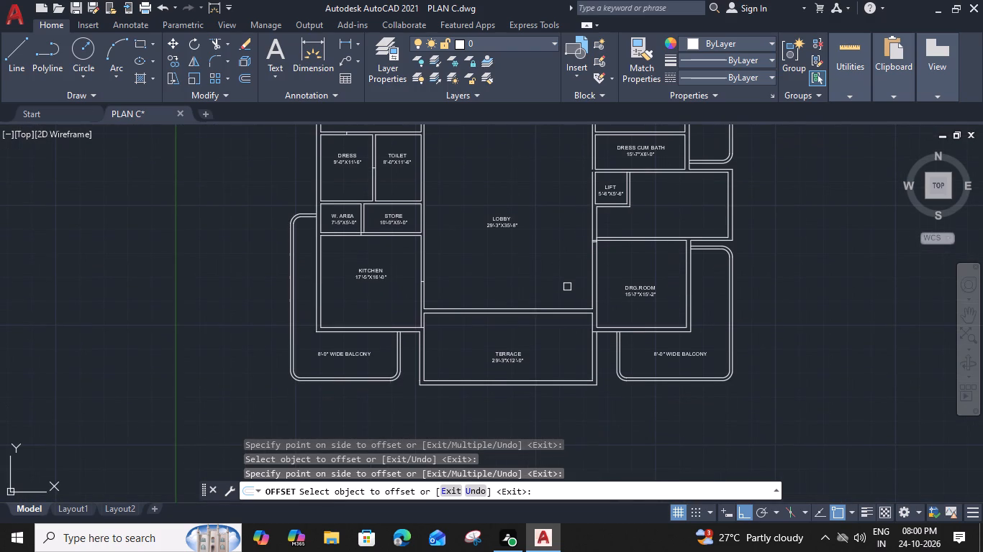
middle_click_drag(428, 273, 438, 318)
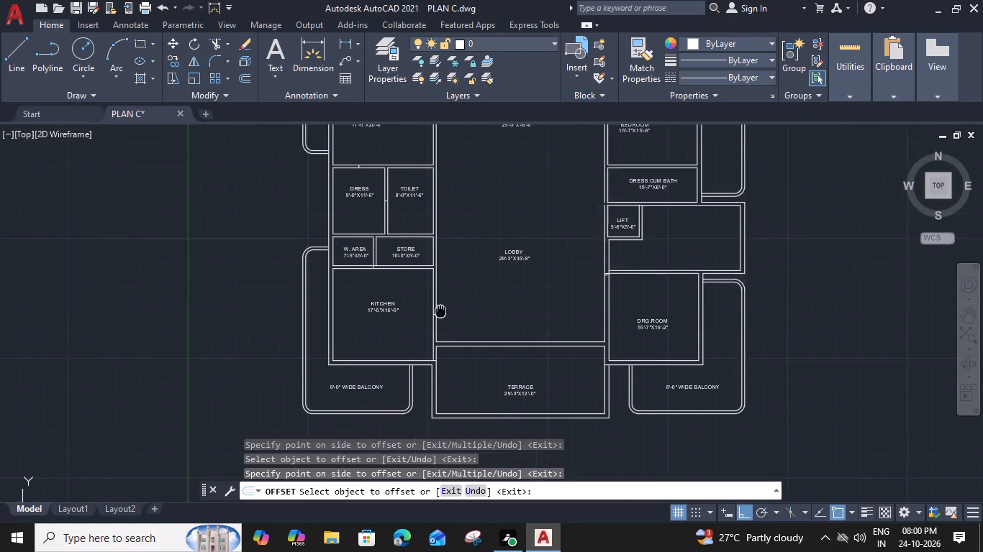
middle_click_drag(438, 318, 400, 398)
scroll(325, 360, "up", 3)
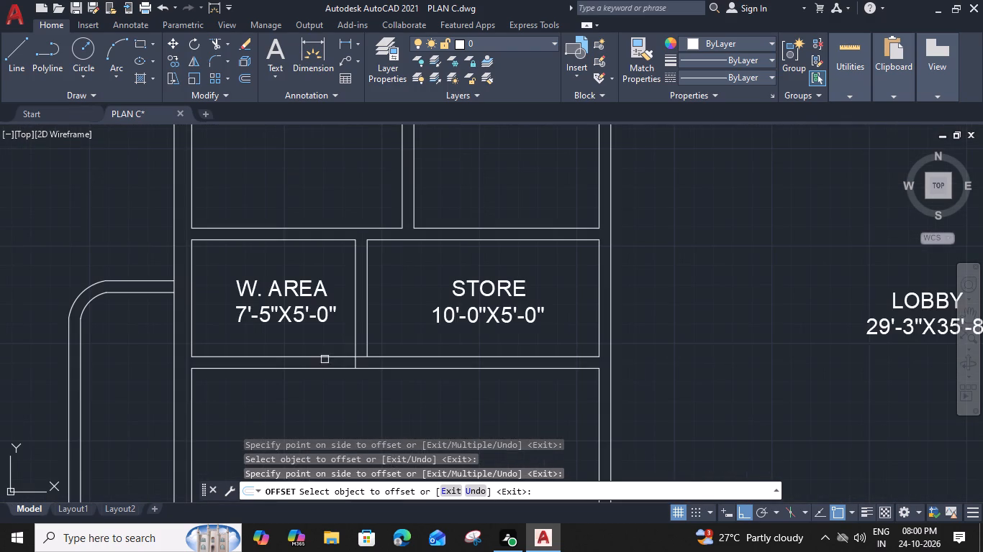
scroll(512, 337, "down", 3)
middle_click_drag(671, 331, 462, 394)
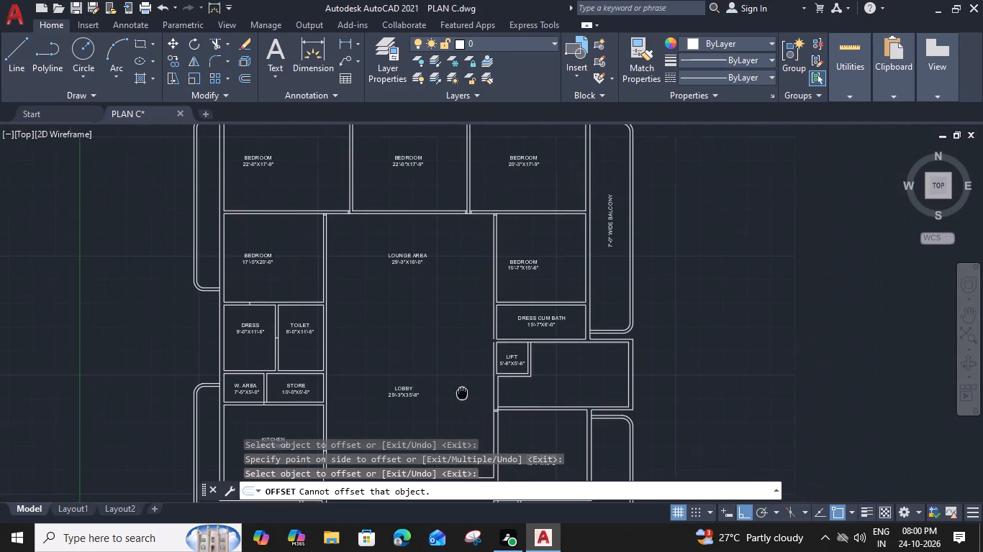
middle_click_drag(462, 394, 463, 396)
middle_click_drag(371, 285, 451, 375)
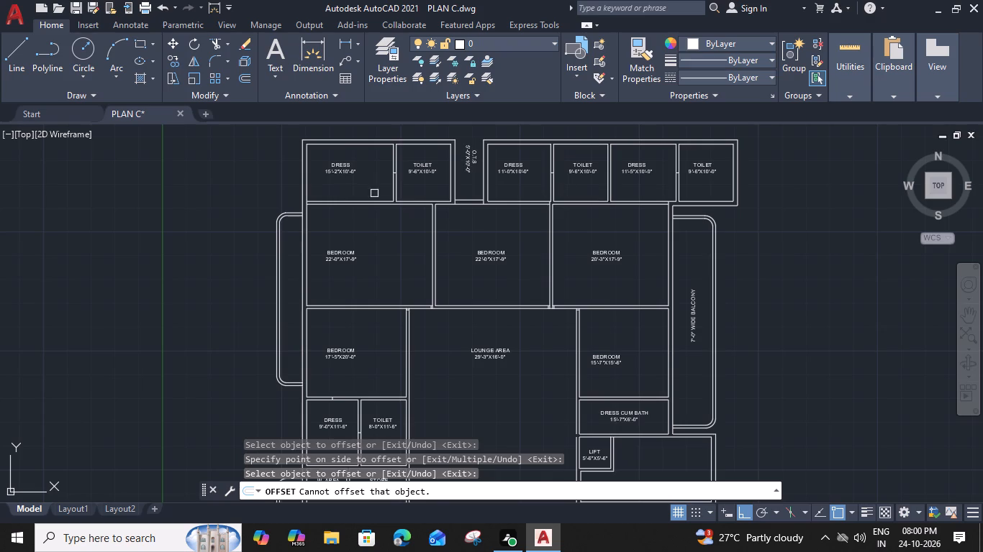
scroll(545, 191, "up", 4)
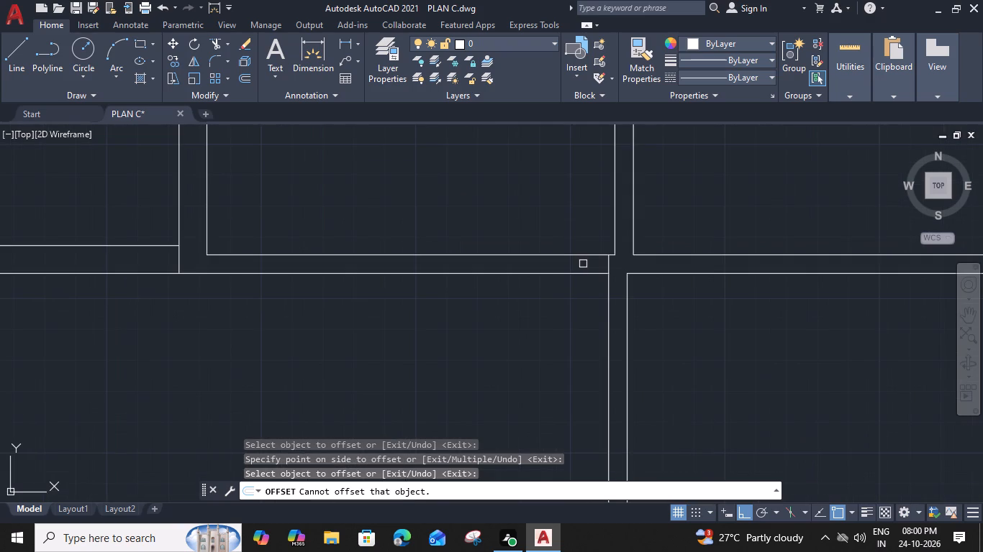
left_click_drag(608, 267, 595, 264)
left_click(531, 261)
scroll(530, 261, "down", 3)
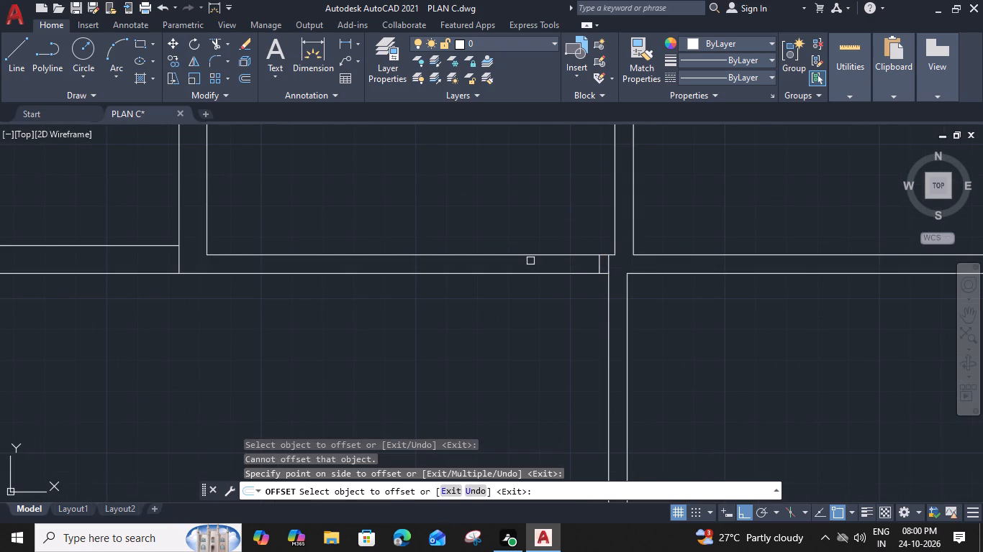
middle_click_drag(732, 265, 538, 259)
scroll(660, 255, "up", 2)
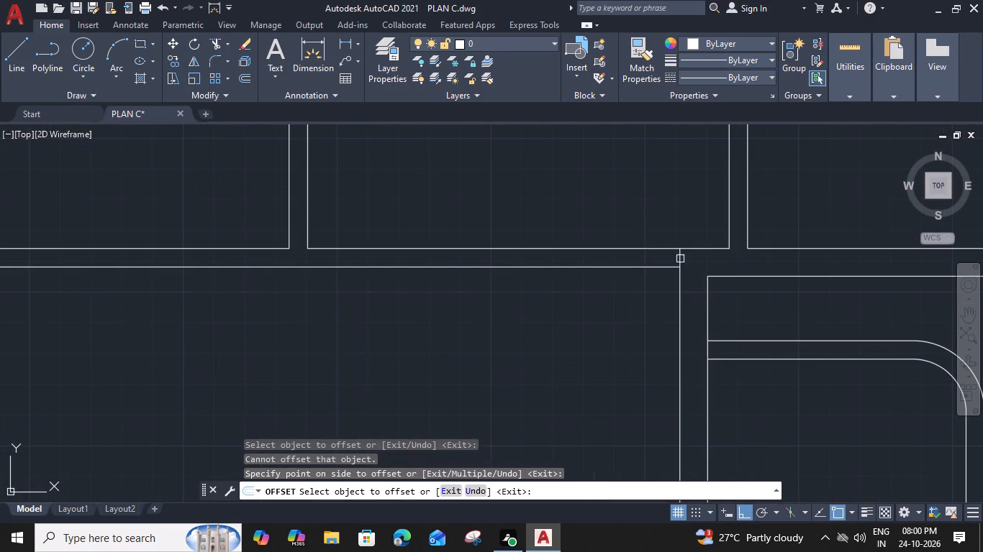
left_click_drag(683, 257, 660, 262)
left_click(607, 263)
scroll(607, 263, "down", 4)
key("Escape")
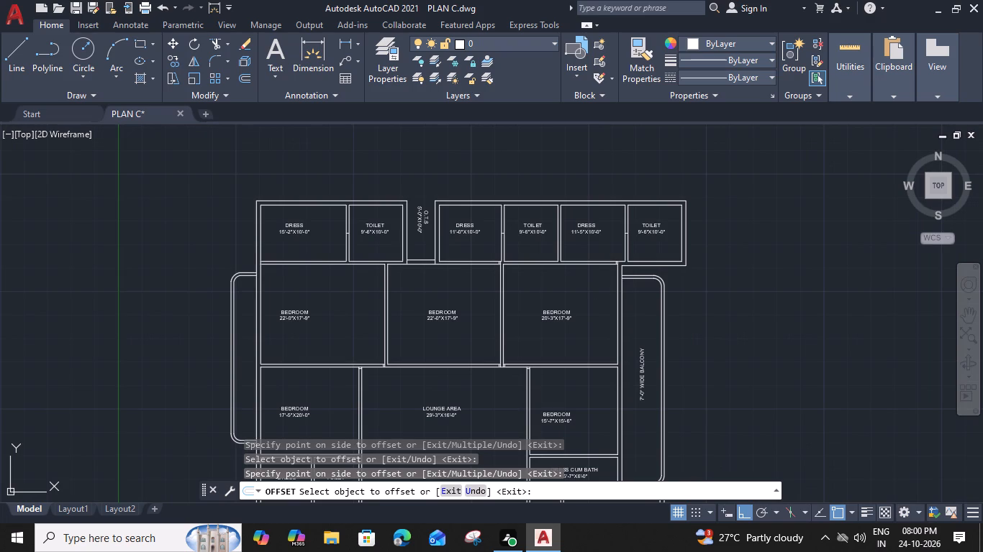
Offset by 3' downward the lower short line at the top of the 17'-5" bedroom–lounge wall.
middle_click_drag(287, 288, 436, 267)
scroll(490, 351, "up", 3)
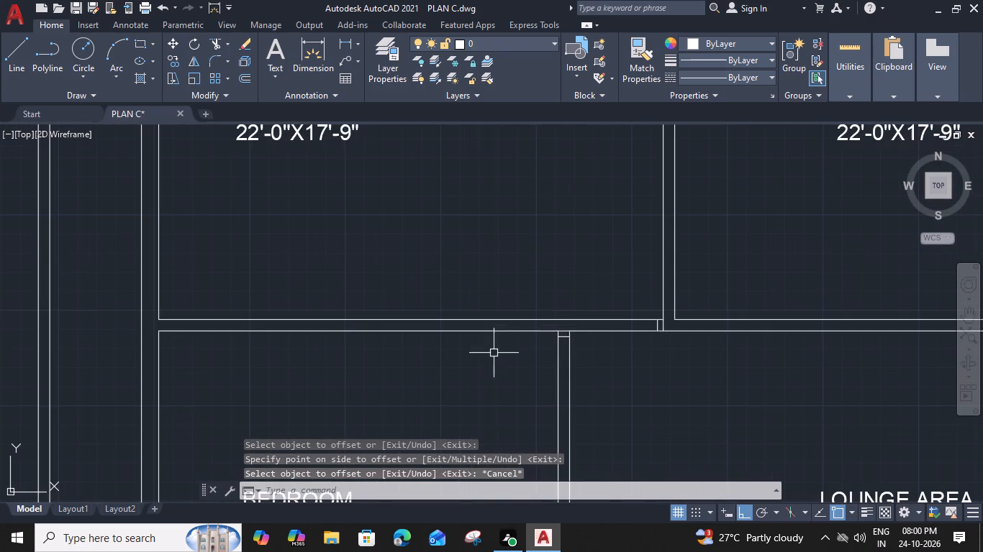
left_click(561, 339)
type("O")
key("space")
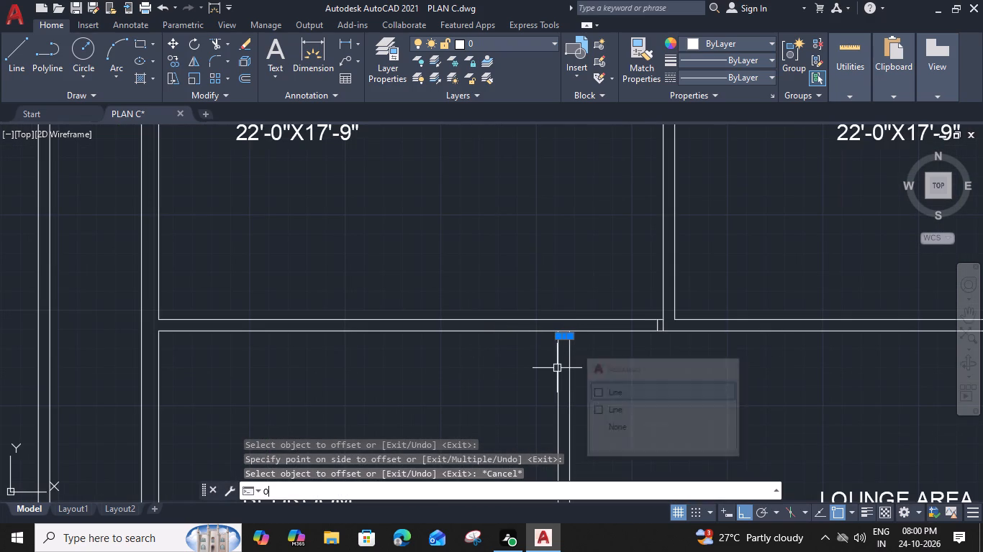
type("3'")
key("space")
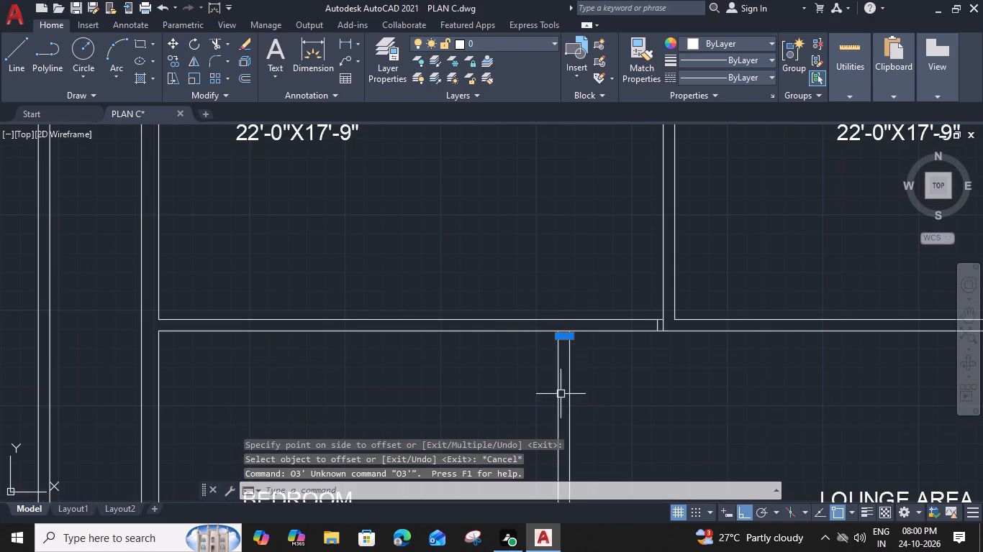
type("O")
key("space")
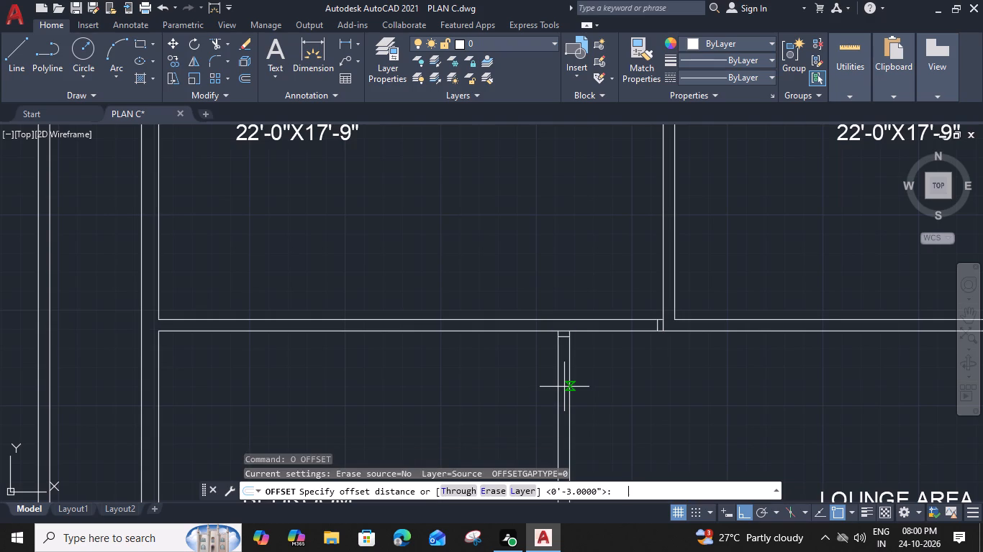
type("3'")
key("space")
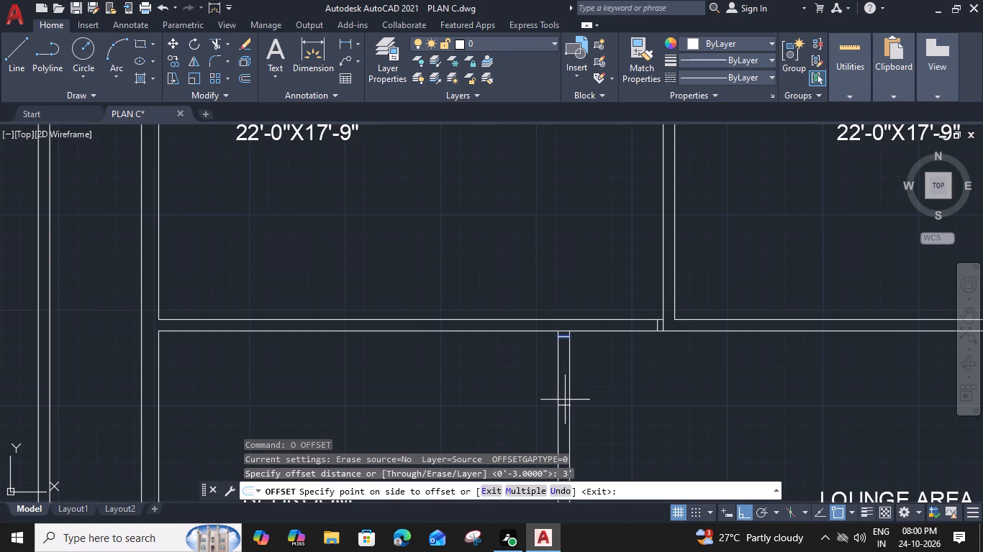
left_click(565, 402)
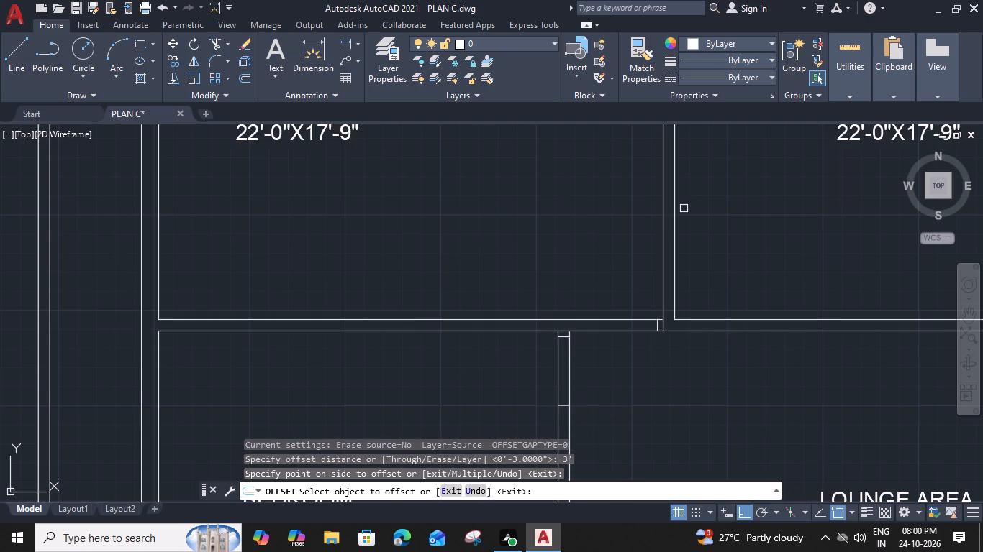
Offset by 3' the outer short lines at the balcony-side 22'-0" bedroom's lounge corner and beside the middle 22'-0"–20'-3" bedroom wall, away from the walls.
scroll(633, 352, "up", 3)
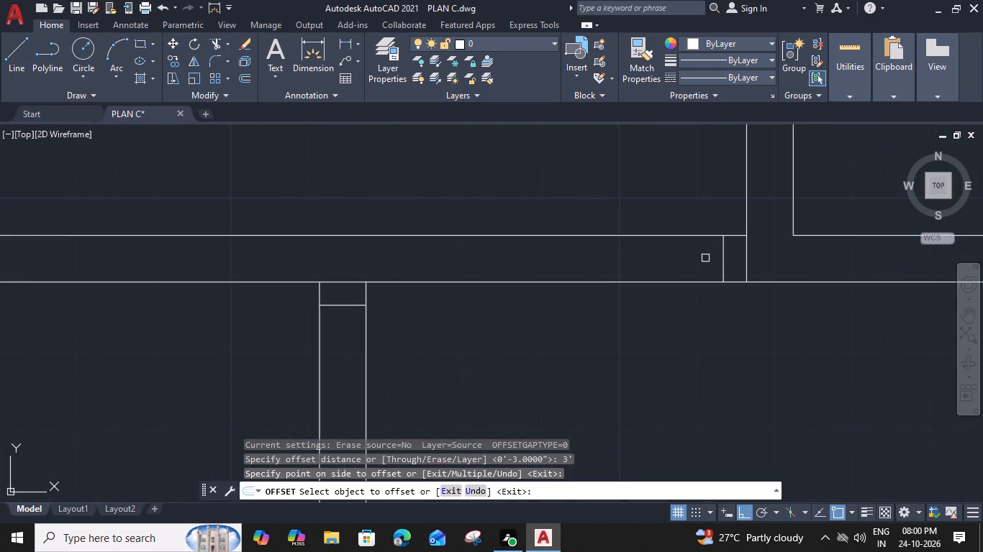
left_click(717, 260)
left_click(723, 263)
left_click(607, 272)
scroll(607, 272, "down", 4)
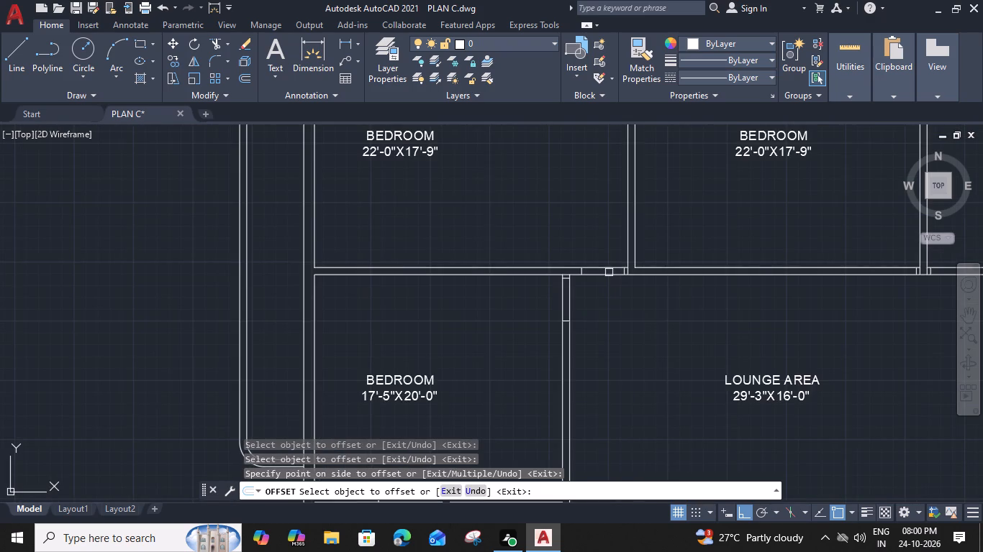
middle_click_drag(749, 312, 360, 308)
scroll(499, 270, "up", 3)
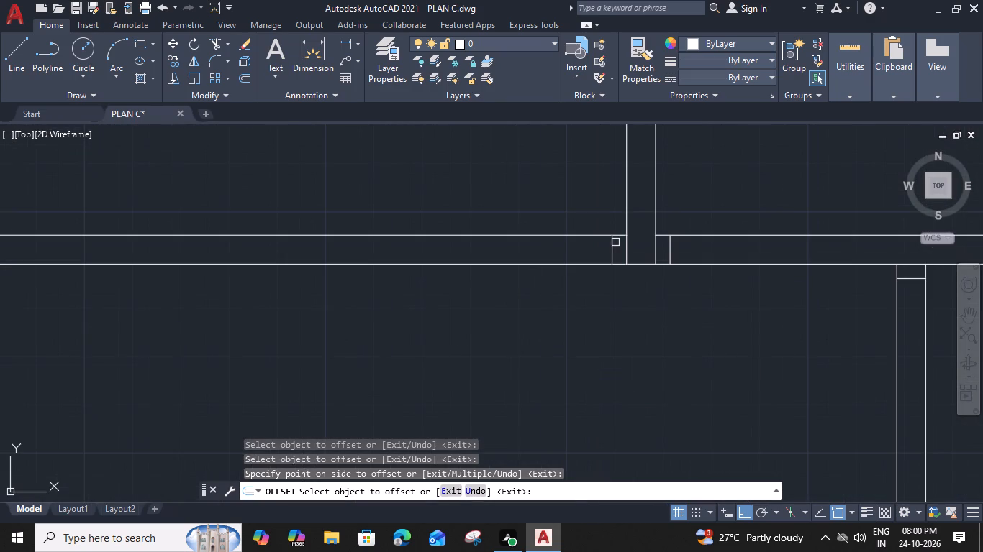
left_click(615, 242)
left_click(444, 262)
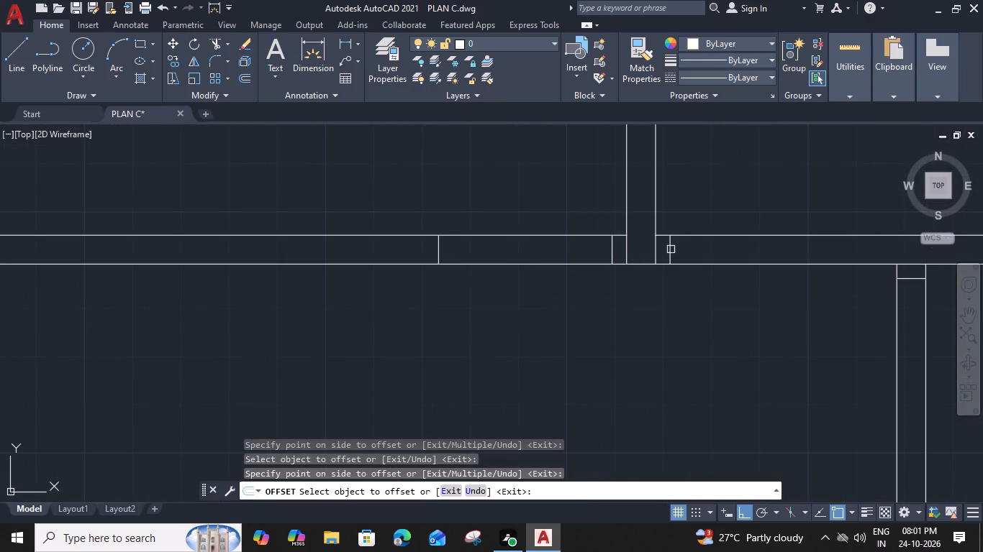
left_click(671, 249)
left_click(805, 249)
Offset by 3' downward the lower short line at the top of the lounge–15'-7" bedroom wall.
scroll(812, 253, "down", 2)
scroll(859, 281, "up", 2)
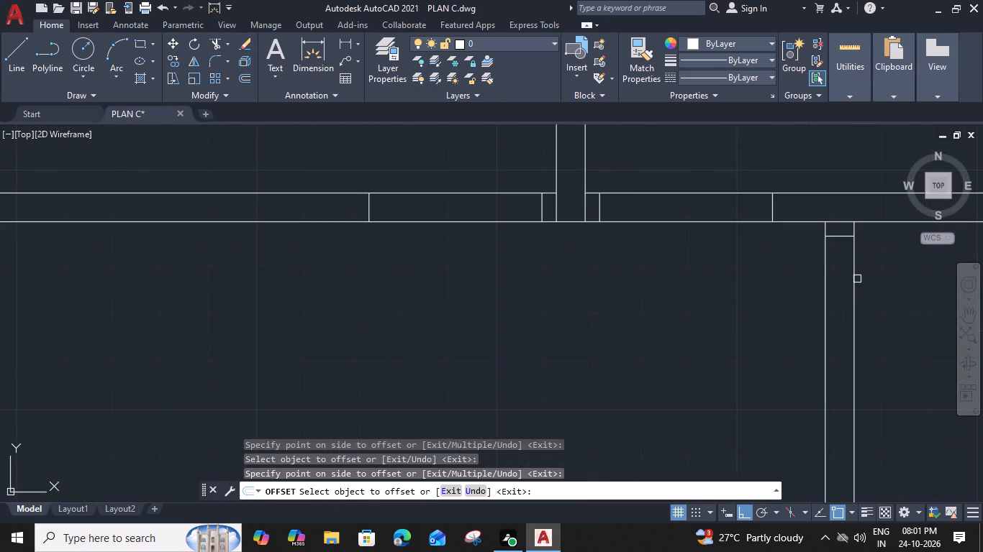
left_click(845, 234)
scroll(842, 380, "down", 3)
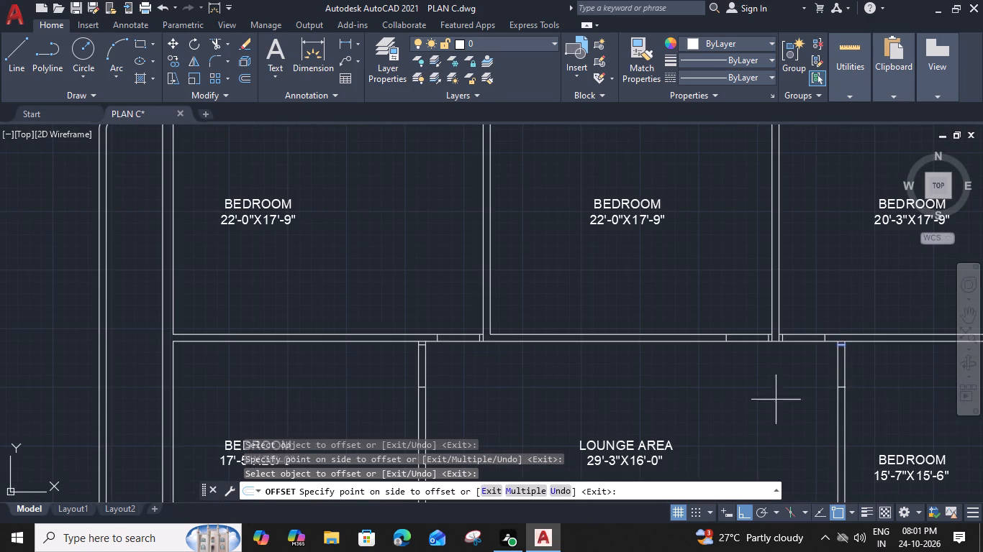
middle_click_drag(630, 398, 555, 120)
scroll(604, 270, "down", 3)
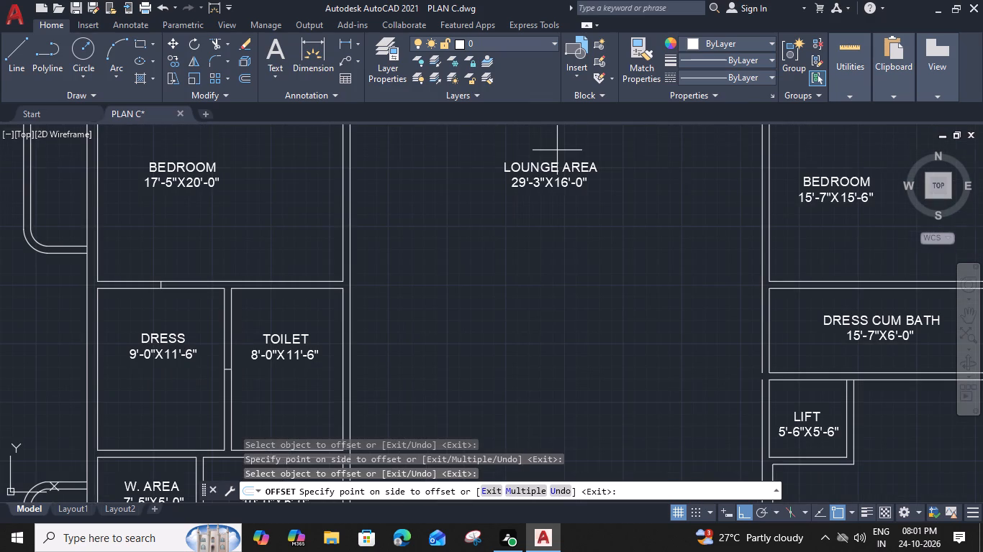
scroll(670, 407, "up", 3)
scroll(662, 305, "up", 2)
left_click(662, 305)
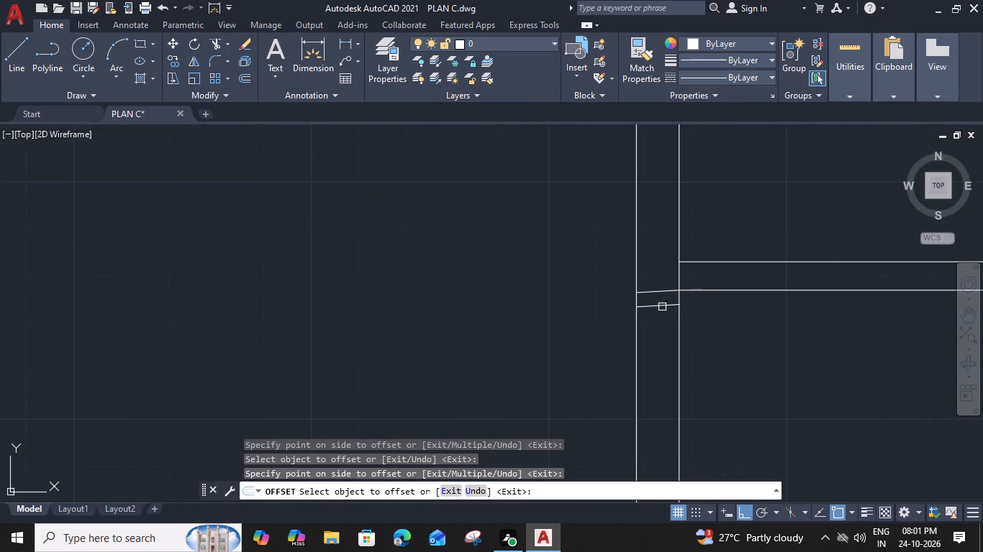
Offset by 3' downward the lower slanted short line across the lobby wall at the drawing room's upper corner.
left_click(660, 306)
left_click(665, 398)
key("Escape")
Erase the slanted short line across the lobby wall at the drawing room's upper corner together with its two offset copies.
scroll(666, 400, "down", 3)
middle_click_drag(661, 363, 651, 311)
scroll(654, 326, "up", 4)
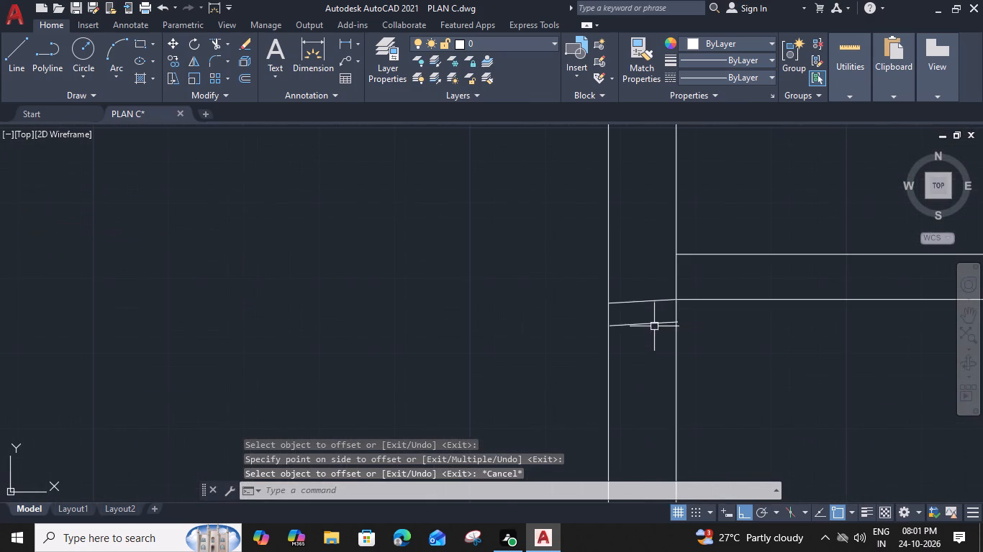
left_click_drag(663, 272, 661, 282)
middle_click_drag(640, 405, 625, 176)
left_click(625, 396)
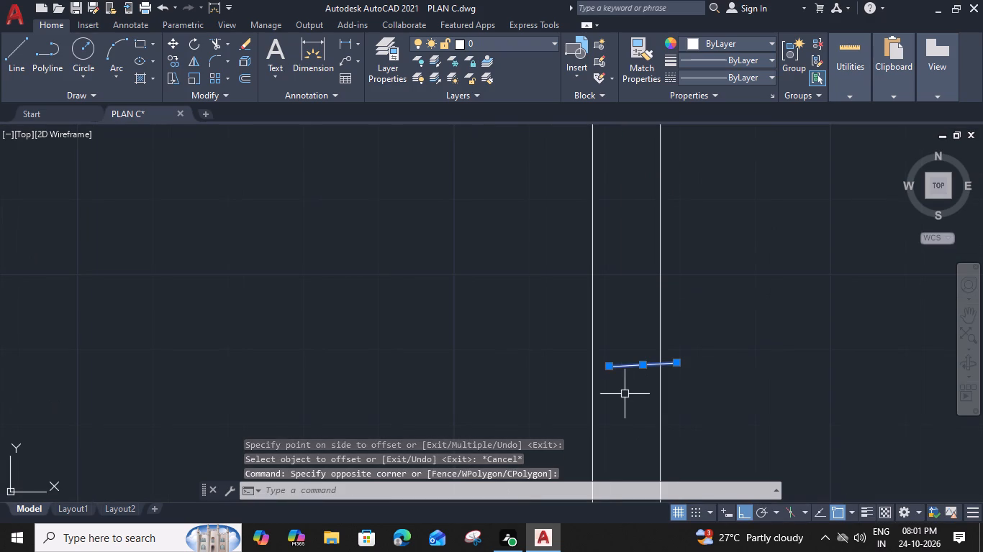
key("Delete")
Draw a short line across the lobby wall from the drawing room's upper lobby-side inner corner.
scroll(603, 298, "down", 3)
middle_click_drag(604, 282, 608, 335)
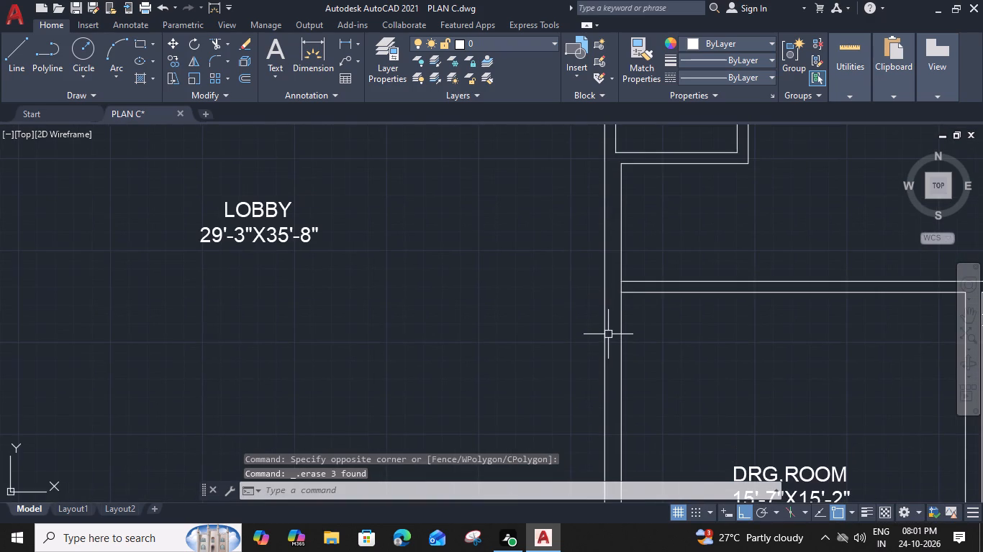
key("l")
key("space")
left_click(620, 295)
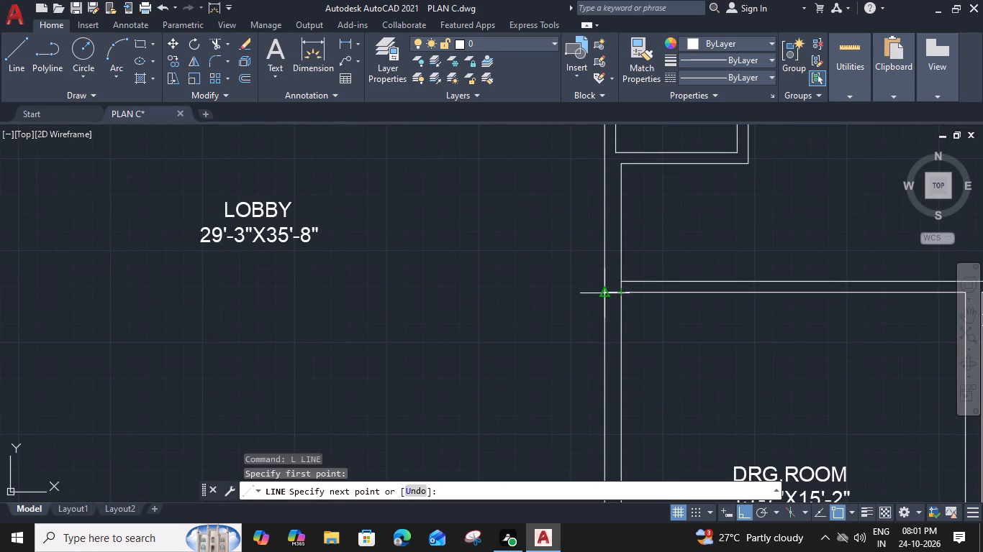
left_click(604, 294)
key("space")
scroll(619, 310, "up", 3)
key("Escape")
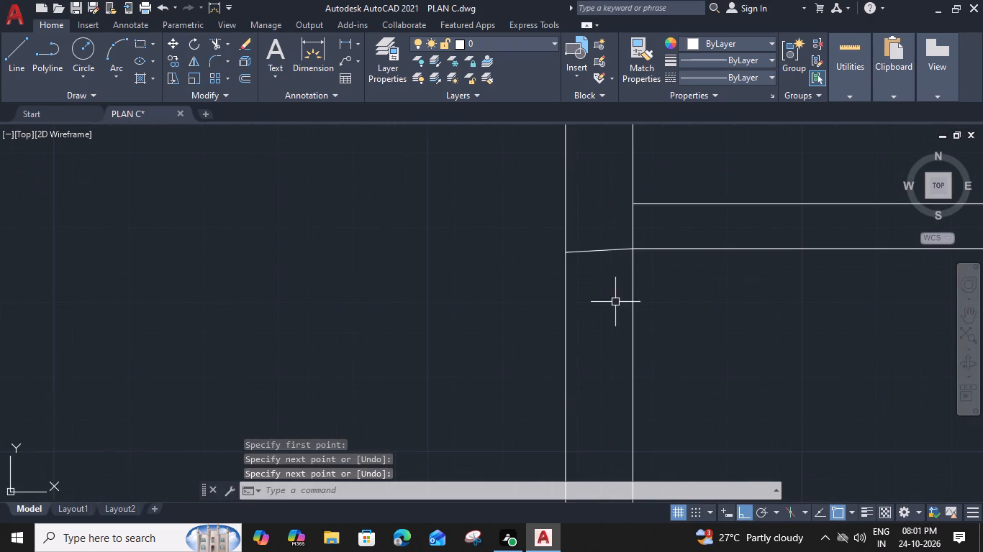
Erase the slightly slanted short line across the lobby wall at the drawing room's upper corner.
left_click(611, 249)
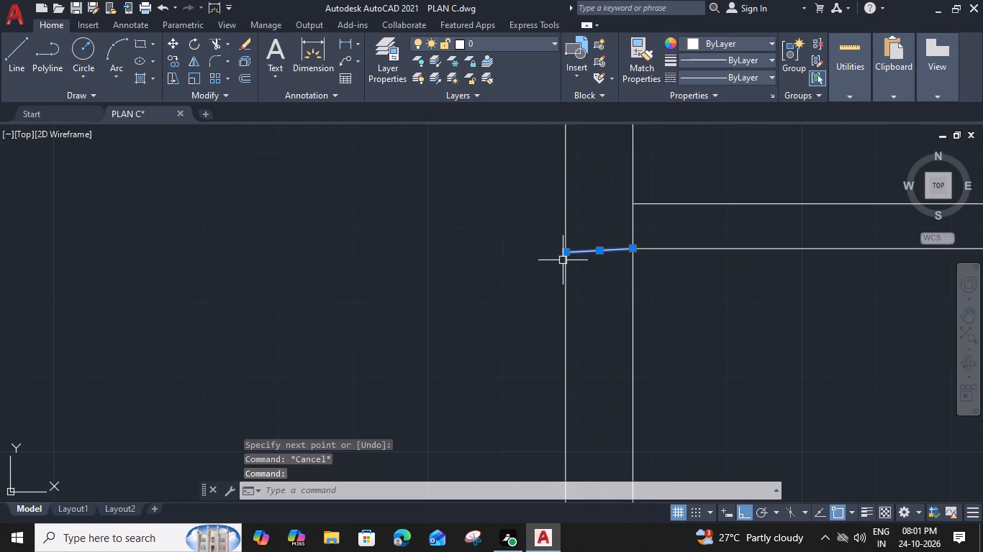
key("Delete")
key("space")
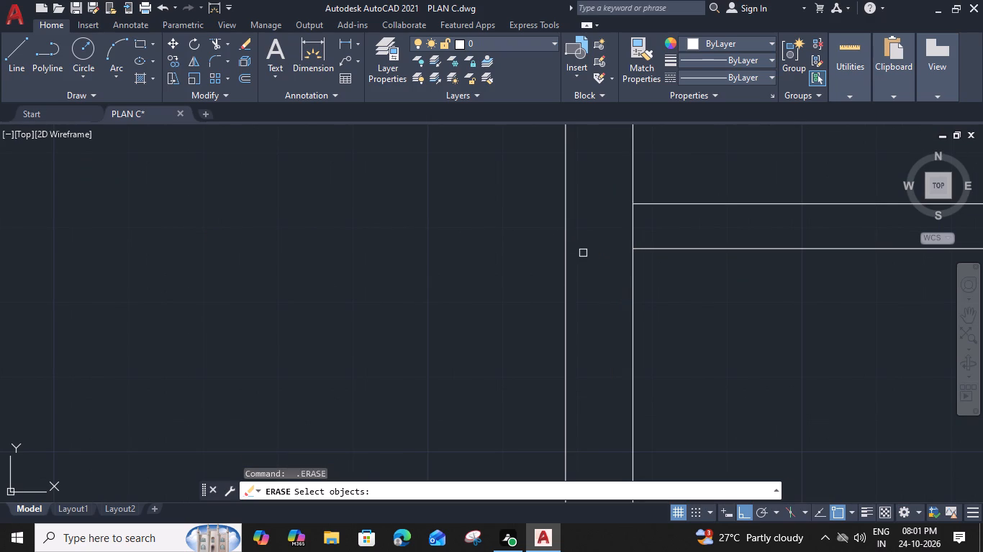
key("Escape")
Draw a horizontal line across the lobby wall from the drawing room's upper lobby-side corner and trim its overhang beyond the lobby face.
key("l")
key("space")
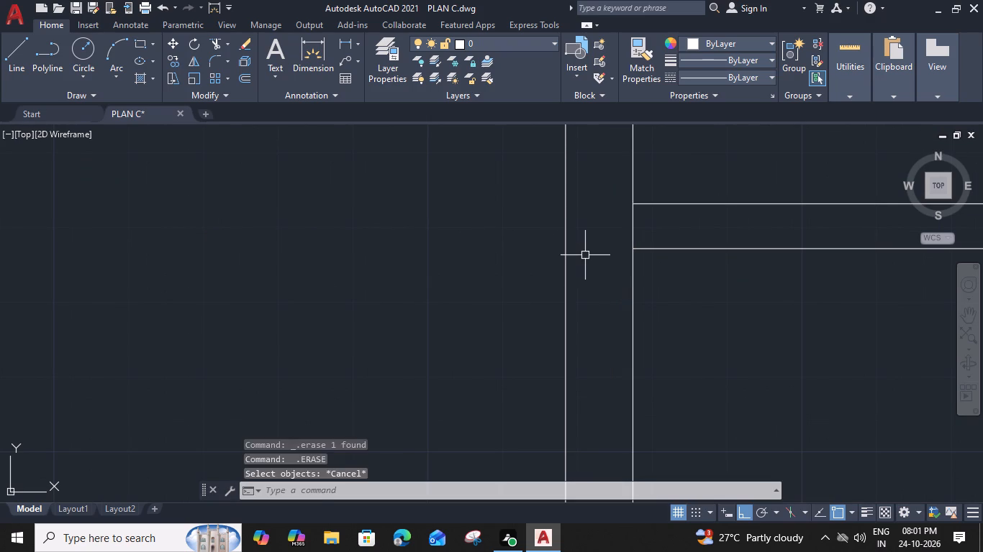
left_click(633, 250)
left_click(513, 247)
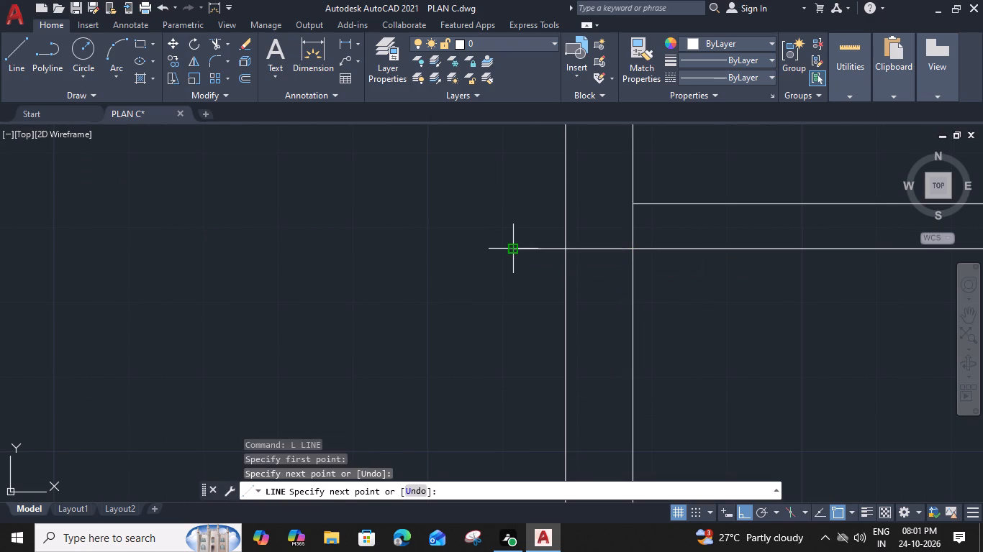
key("Escape")
type("TR")
key("space")
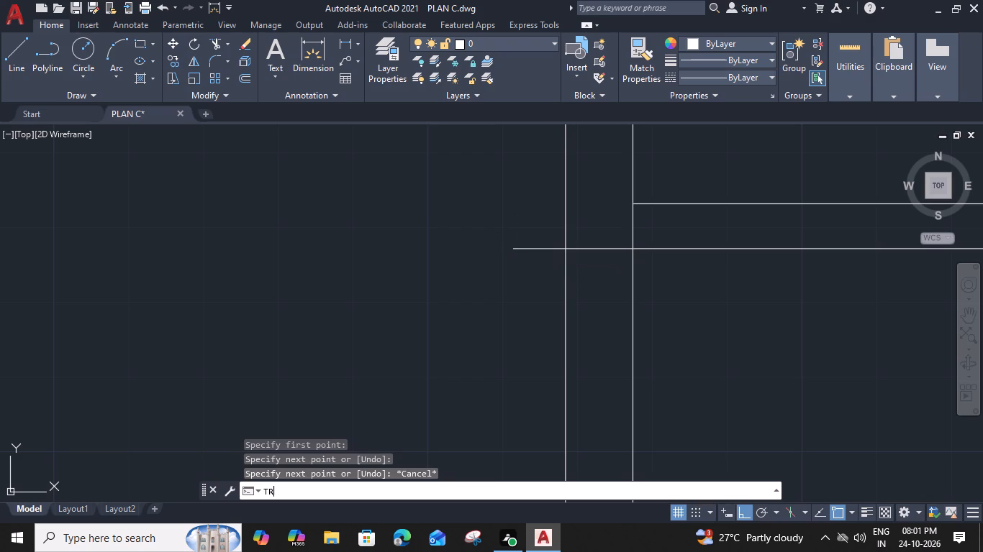
left_click(551, 247)
key("Escape")
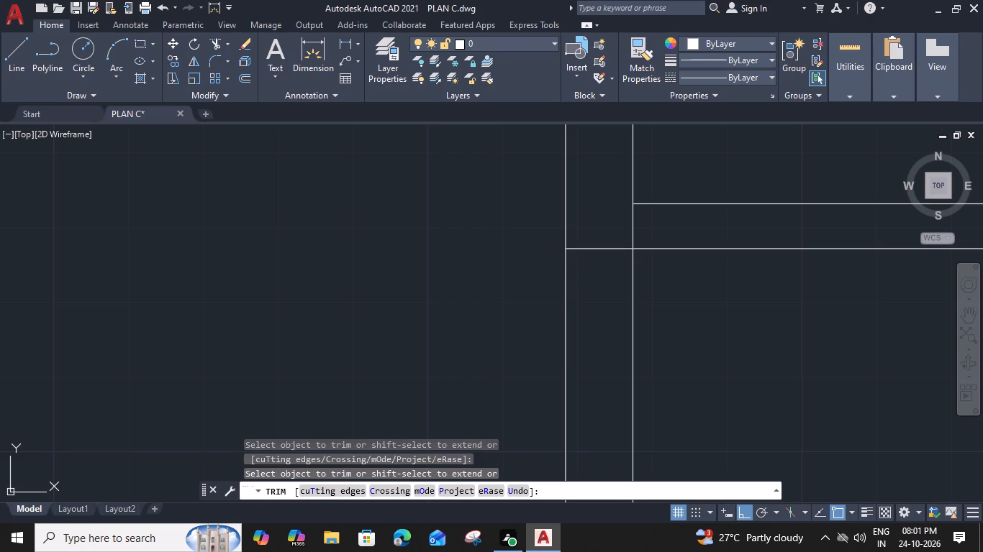
key("Escape")
Offset by 3" downward the horizontal short line across the lobby wall at the drawing room's upper corner.
left_click_drag(615, 249, 612, 261)
type("O 3")
key("shift+quotedbl")
key("Return")
left_click(597, 343)
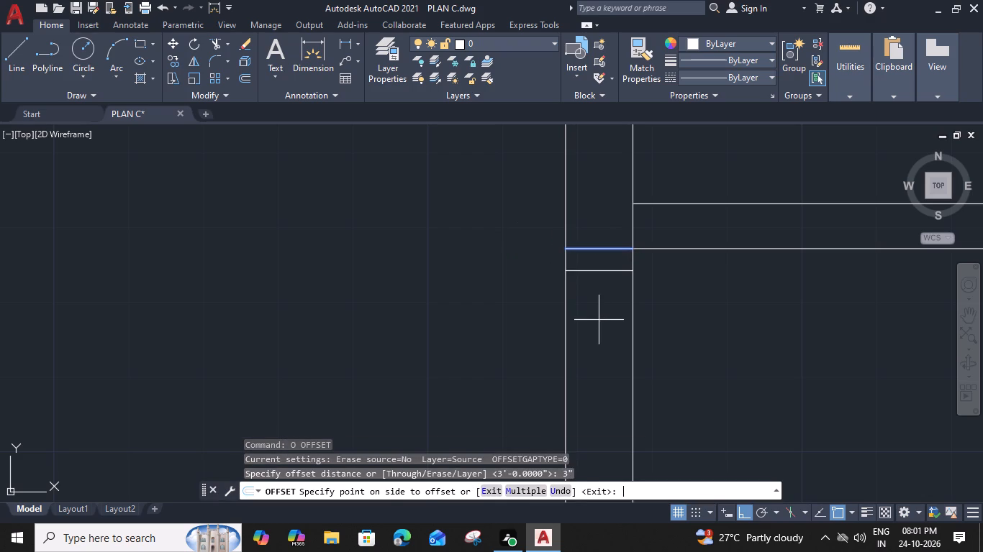
key("Escape")
Offset by 3' downward the lower short line across the lobby wall beside the drawing room.
left_click_drag(601, 274, 601, 284)
key("o")
key("space")
key("3")
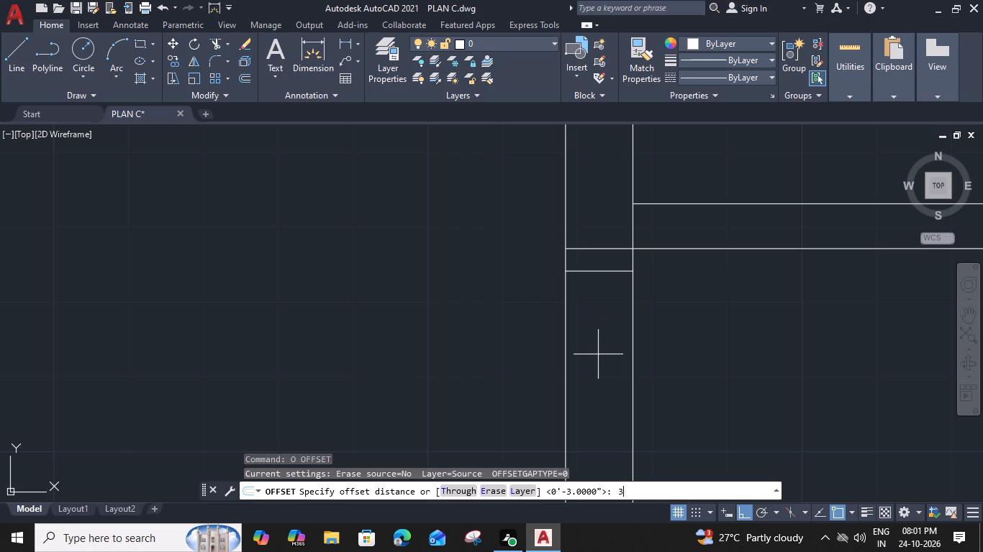
type("'")
key("space")
scroll(602, 392, "down", 2)
middle_click_drag(602, 389, 600, 285)
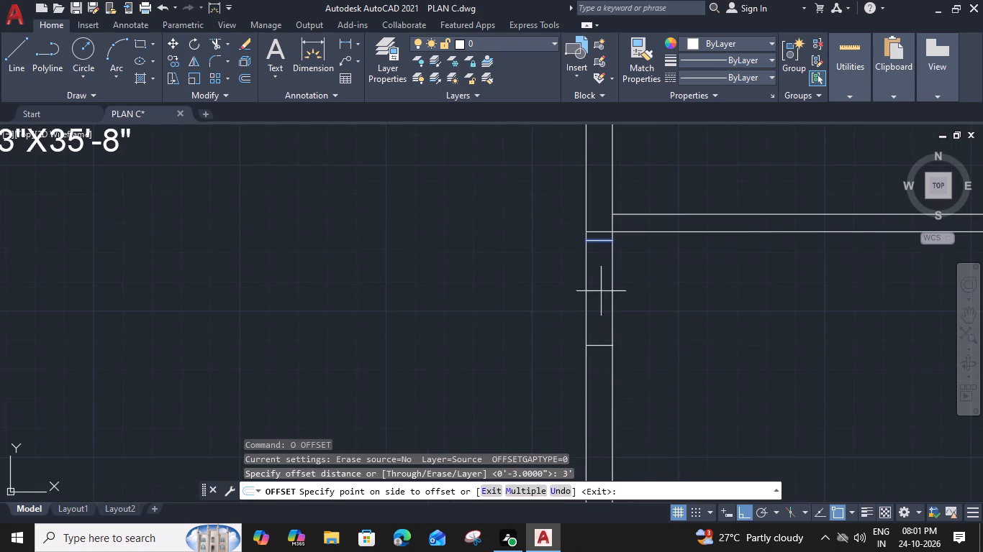
left_click(602, 319)
key("Escape")
Trim away the uppermost short line across the lobby wall, level with the drawing room's upper corner.
type("TR")
key("space")
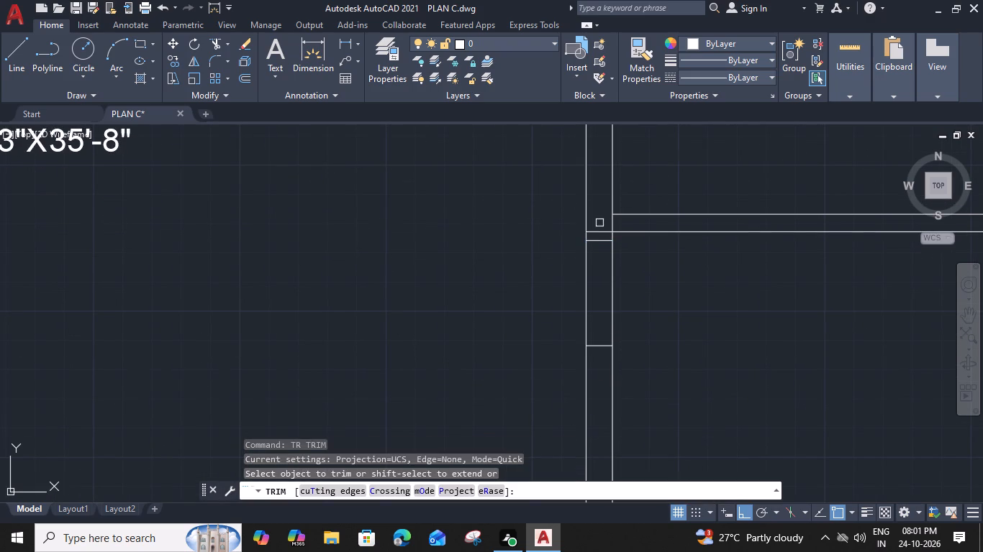
left_click(601, 231)
key("Escape")
Offset by 1'6" to the right the short line at the lobby end of the drawing room's upper wall.
left_click(611, 225)
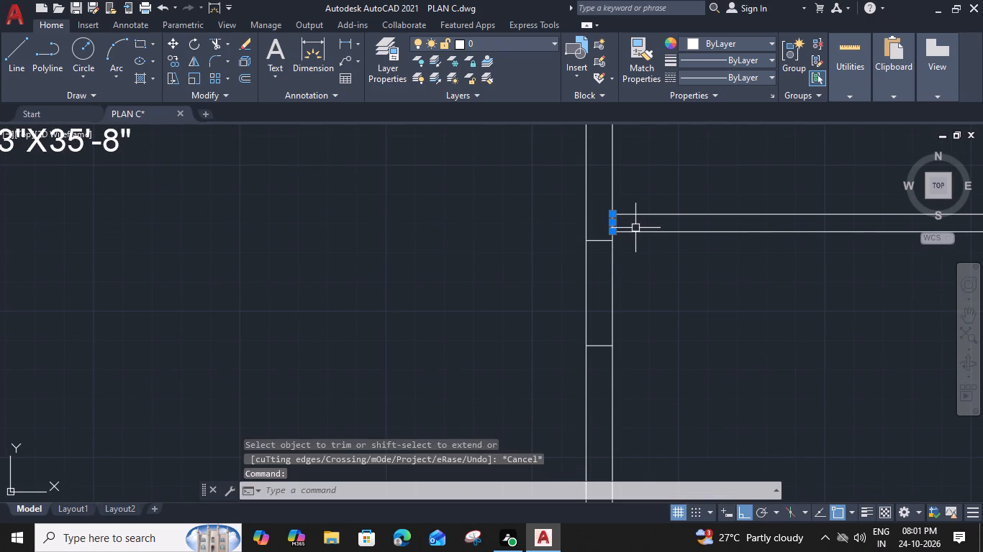
type("O")
key("space")
key("1")
key("apostrophe")
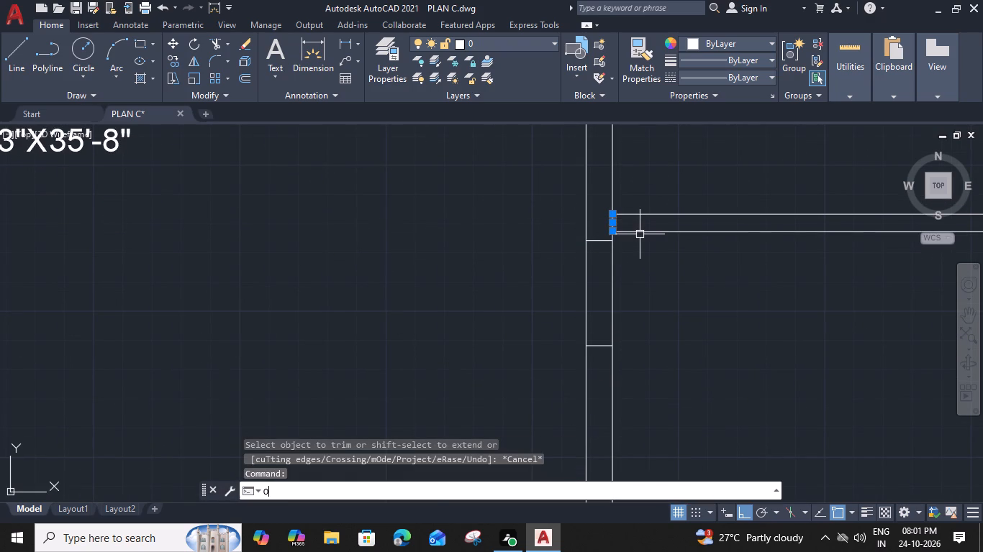
type("6\"")
key("Return")
left_click(669, 256)
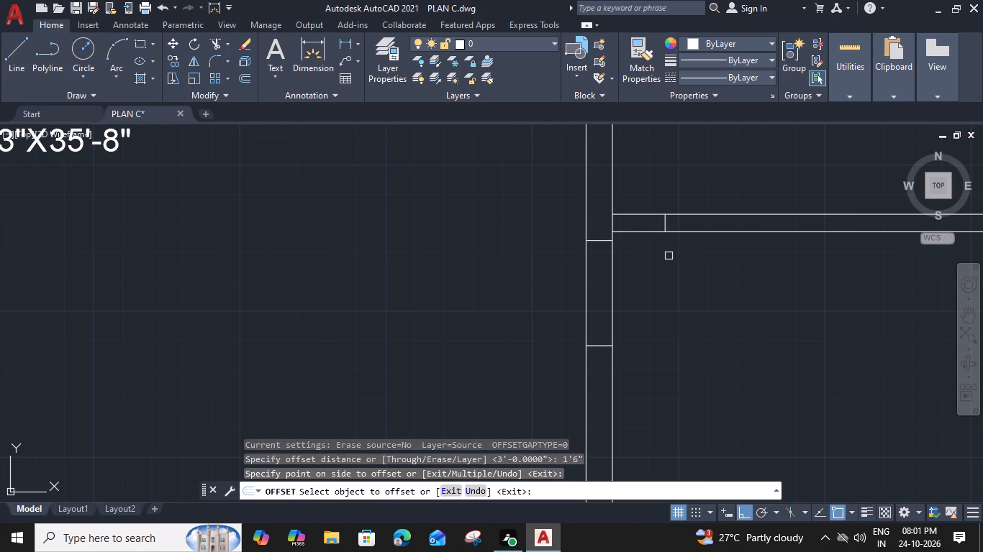
Offset by 1'6" to the left the short line in the kitchen's upper wall below the W. Area–Store partition.
scroll(669, 256, "down", 3)
middle_click_drag(490, 236, 653, 268)
scroll(461, 264, "up", 3)
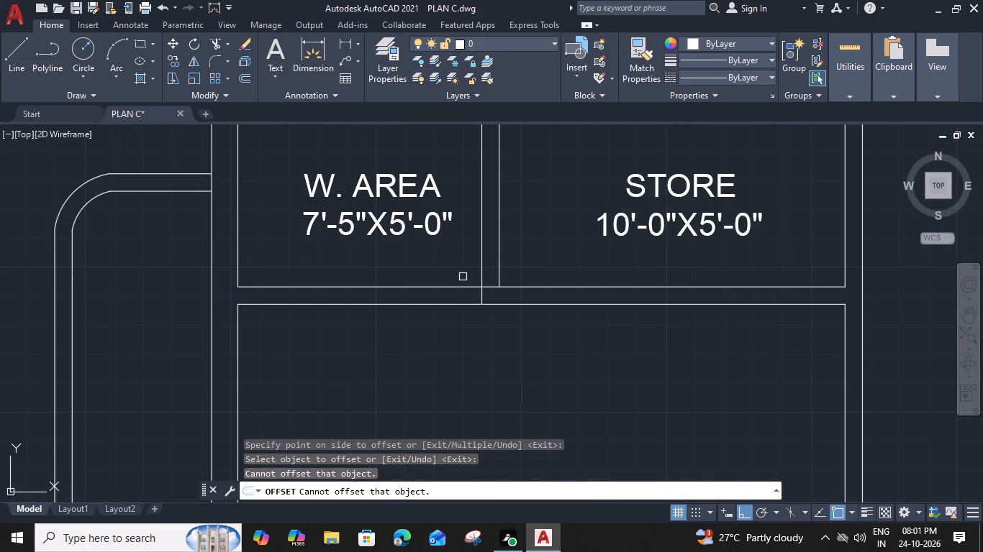
left_click(483, 294)
left_click(439, 291)
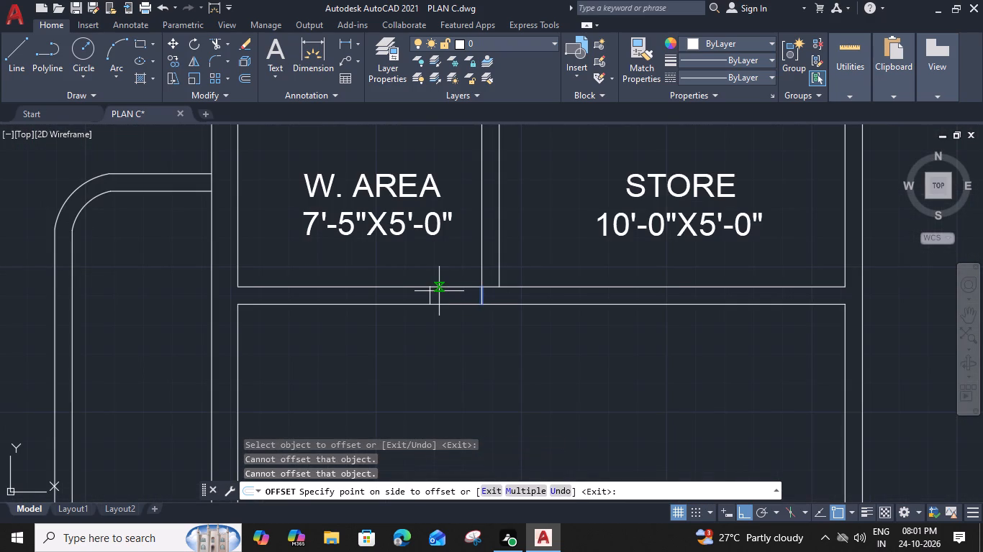
Offset by 1'6" to both sides the short line in the wall between the 17'-5" bedroom and its dress.
scroll(432, 280, "down", 4)
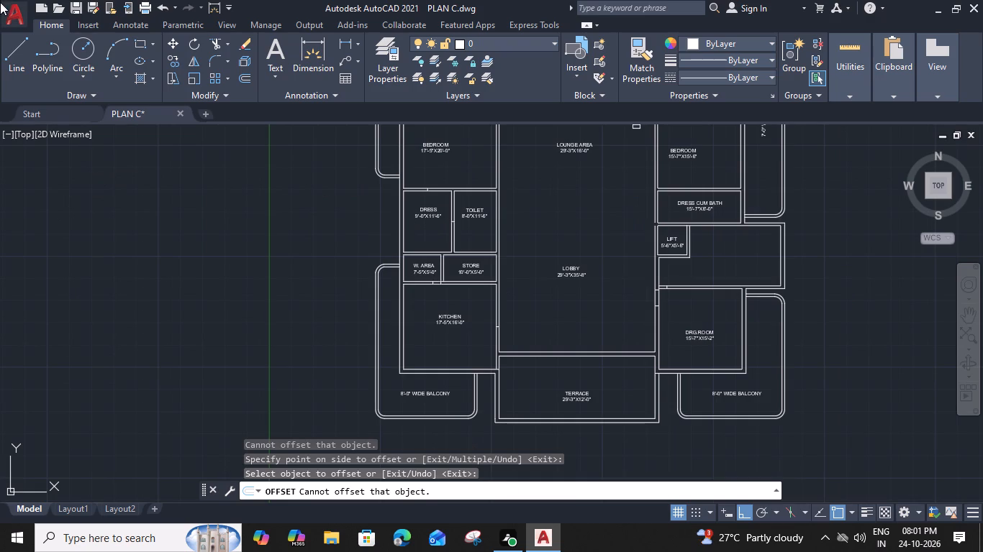
middle_click_drag(437, 196, 440, 331)
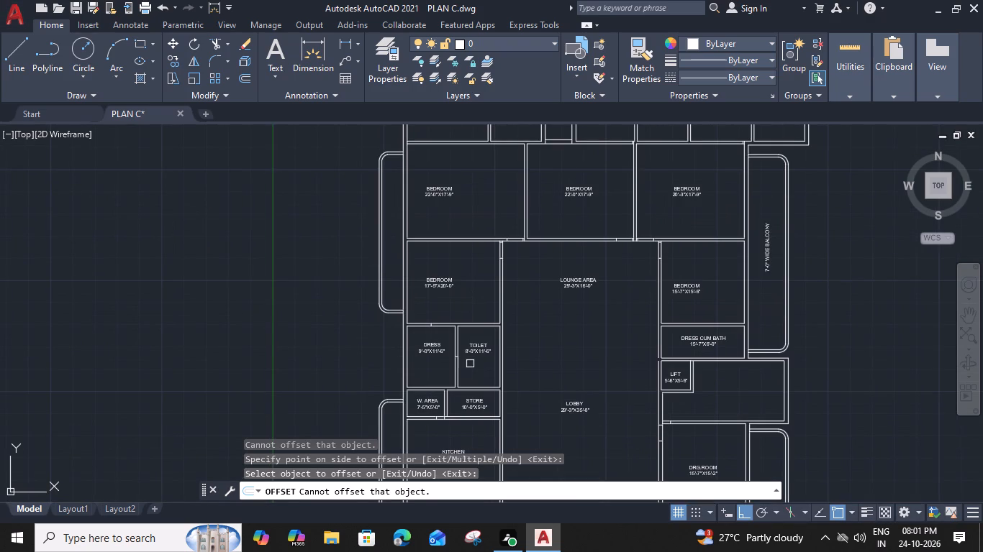
scroll(444, 323, "up", 3)
scroll(384, 340, "up", 2)
left_click(406, 334)
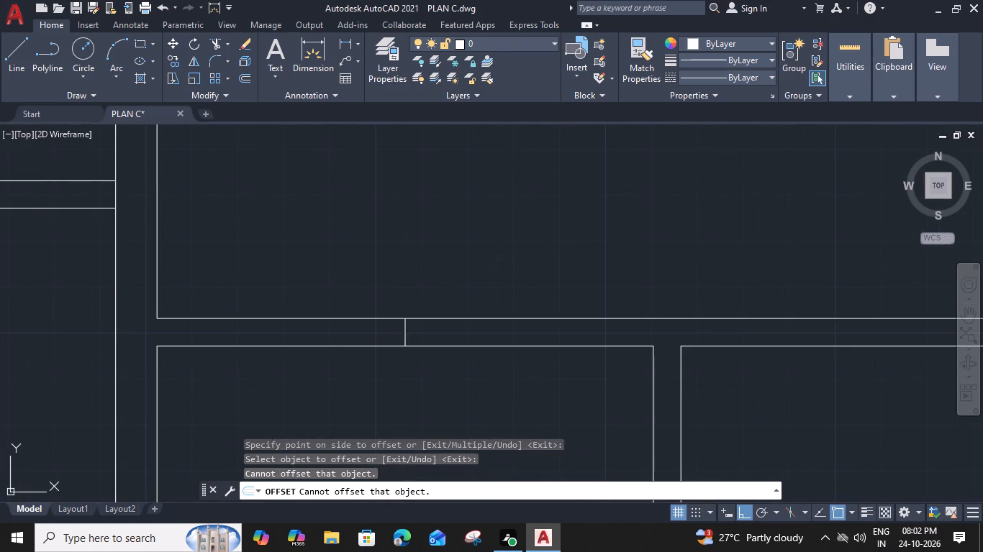
left_click(315, 338)
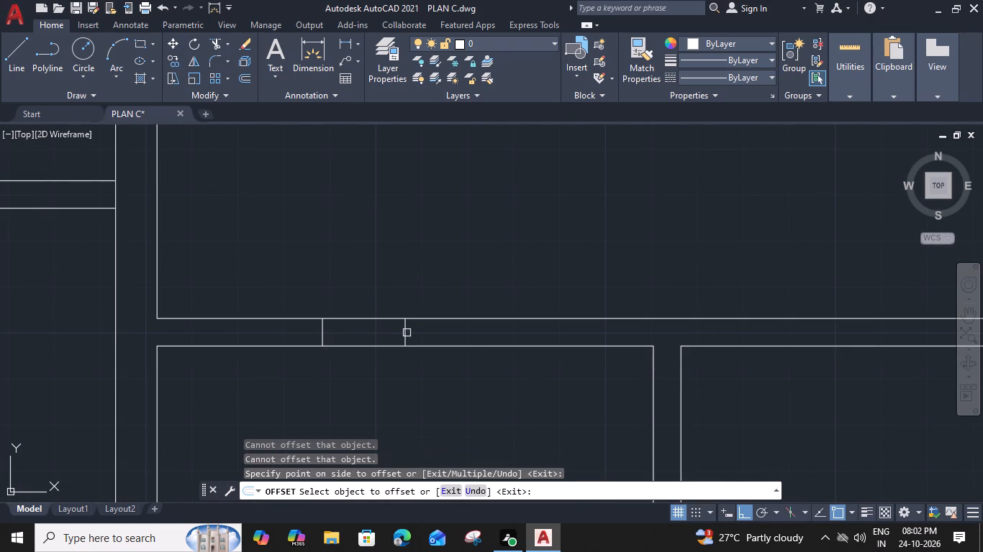
left_click(407, 333)
left_click(470, 339)
Offset by 1'6" both upward and downward the short line in the wall between the 9'-0" dress and the toilet.
scroll(471, 339, "down", 4)
scroll(517, 393, "up", 3)
middle_click_drag(514, 391, 500, 224)
left_click(516, 331)
left_click(520, 252)
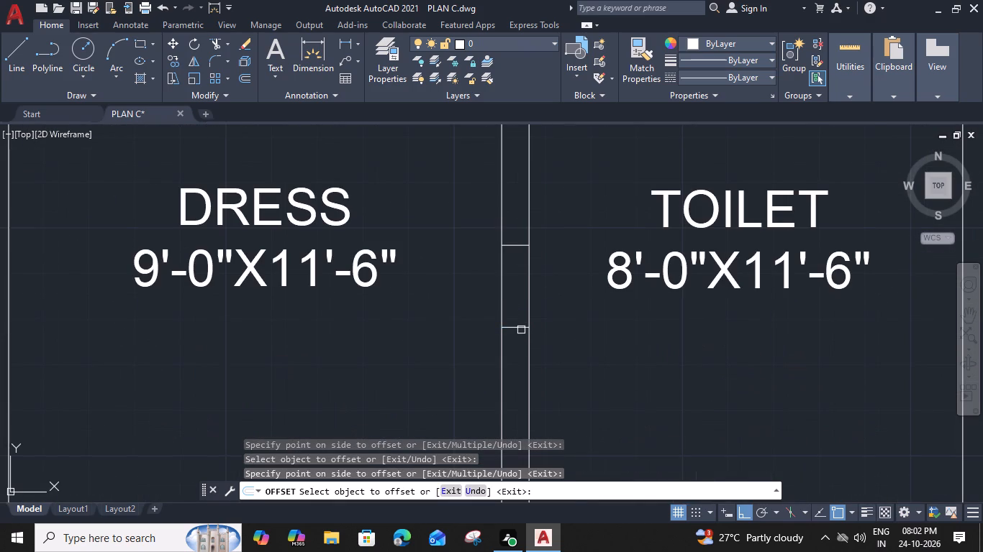
left_click(521, 330)
left_click(515, 377)
Offset the left end line of the wall below the 15'-2" dress by 1'6" to the right three times in succession.
scroll(515, 374, "down", 3)
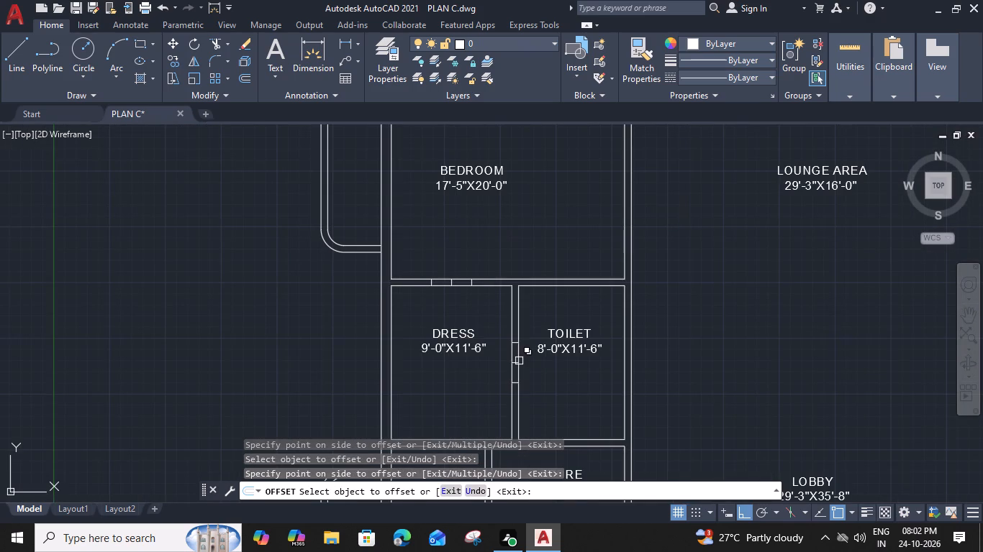
middle_click_drag(533, 219, 442, 438)
middle_click_drag(396, 247, 417, 428)
middle_click_drag(406, 206, 292, 287)
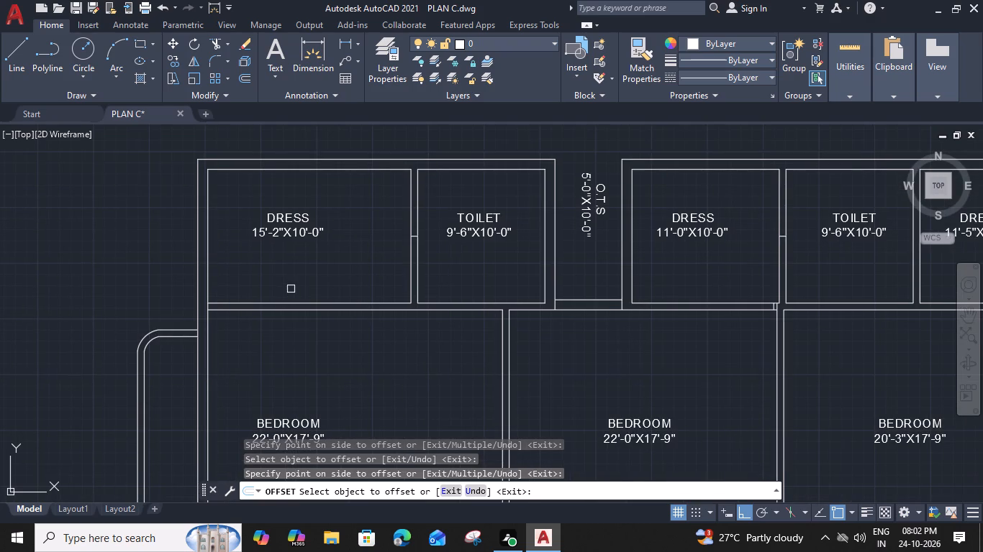
scroll(200, 298, "up", 2)
left_click(214, 319)
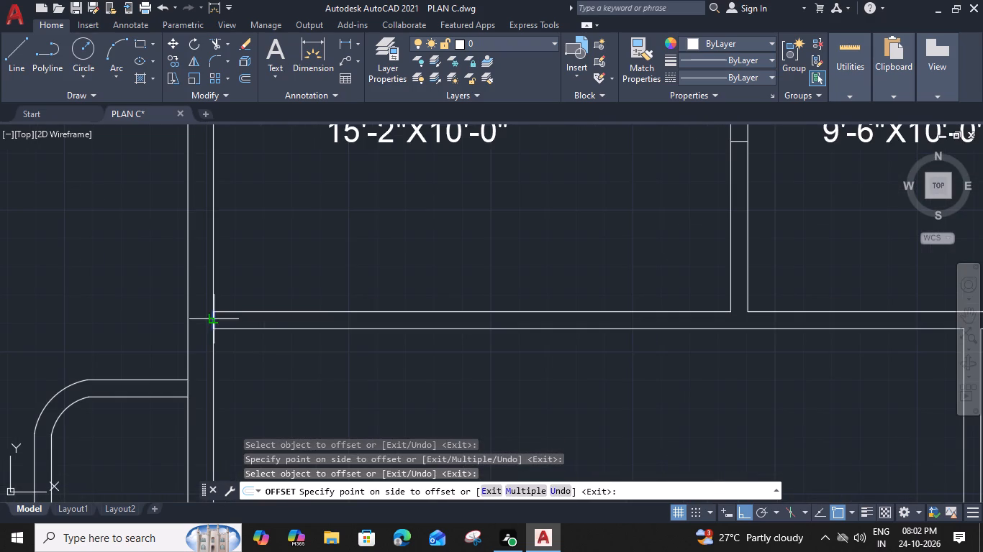
left_click(277, 326)
left_click(265, 322)
left_click(348, 322)
scroll(350, 322, "down", 3)
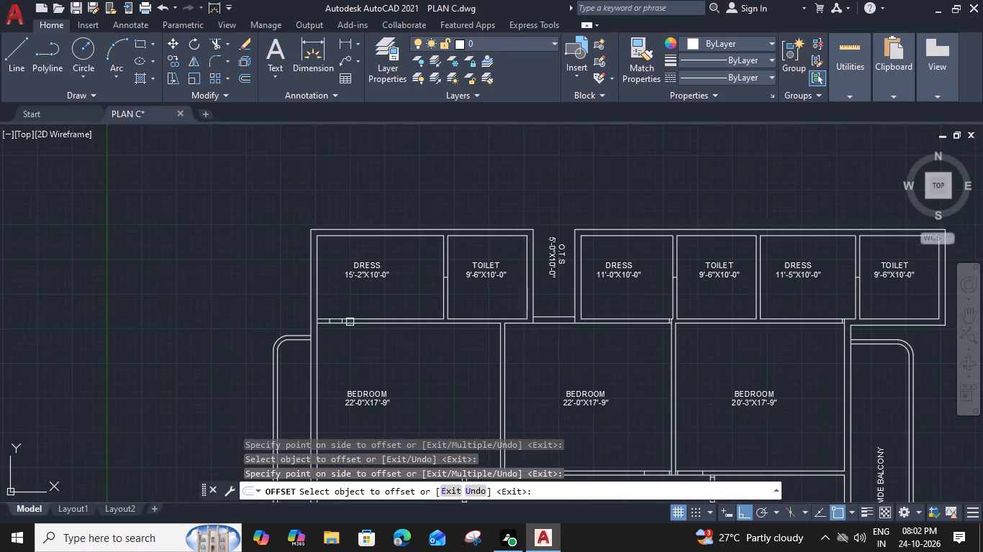
scroll(350, 322, "up", 3)
left_click(317, 318)
left_click(350, 321)
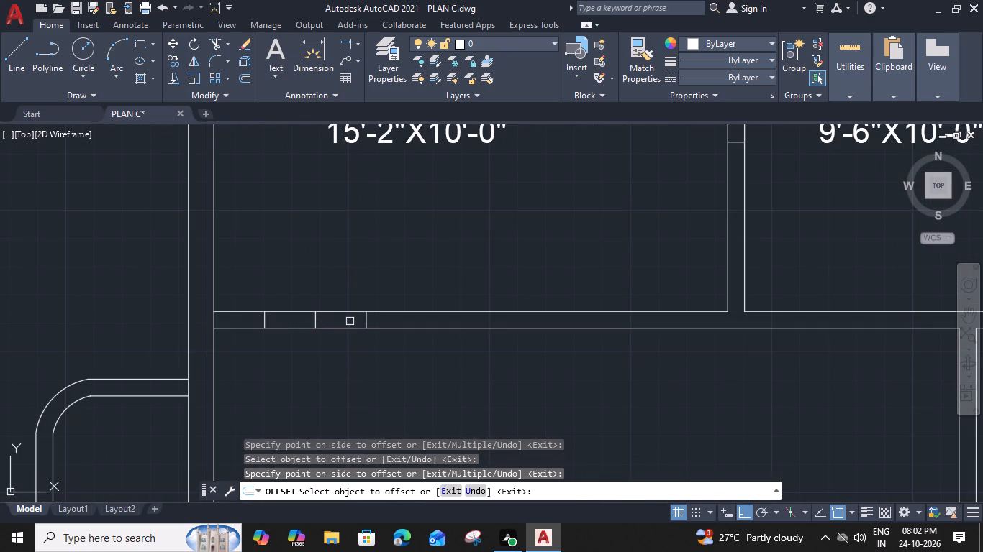
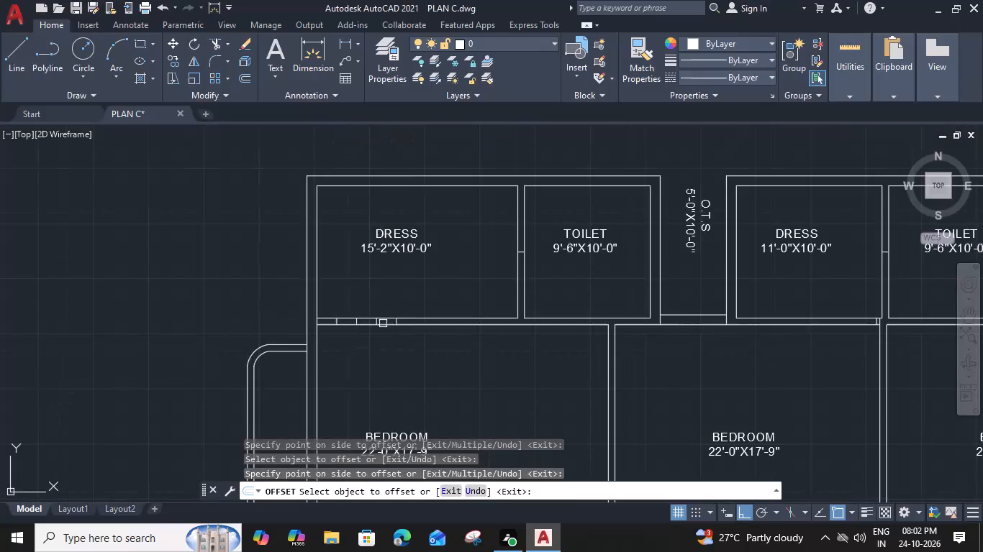
Offset the right end line of the wall below the 11'-0" dress by 1'6" to the left twice in succession.
middle_click_drag(504, 331, 7, 299)
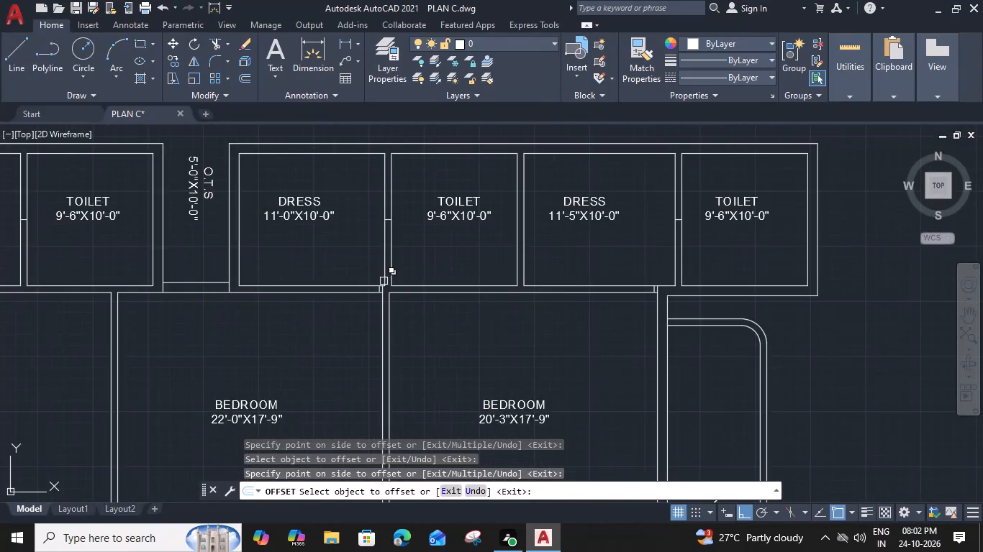
scroll(385, 282, "up", 1)
left_click(373, 294)
scroll(373, 290, "up", 2)
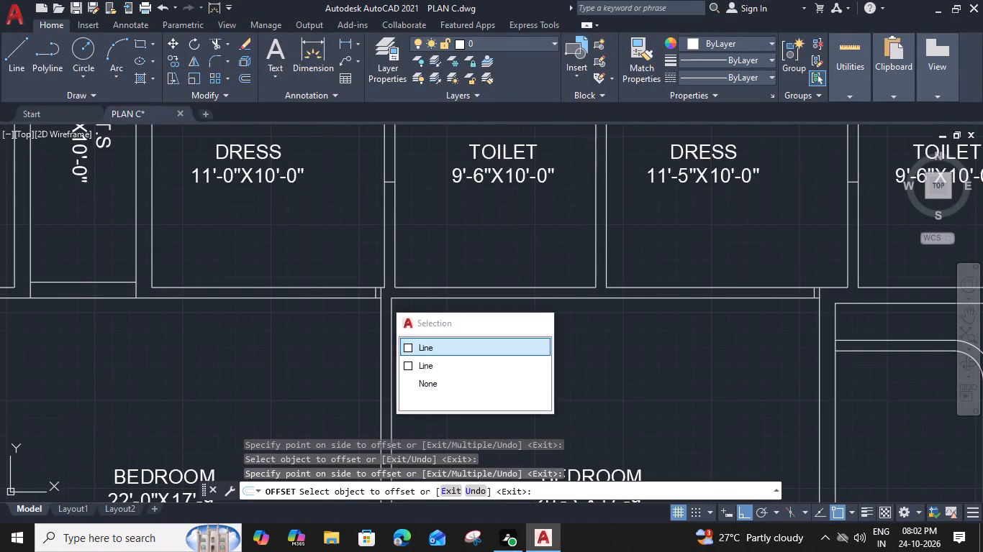
left_click(230, 305)
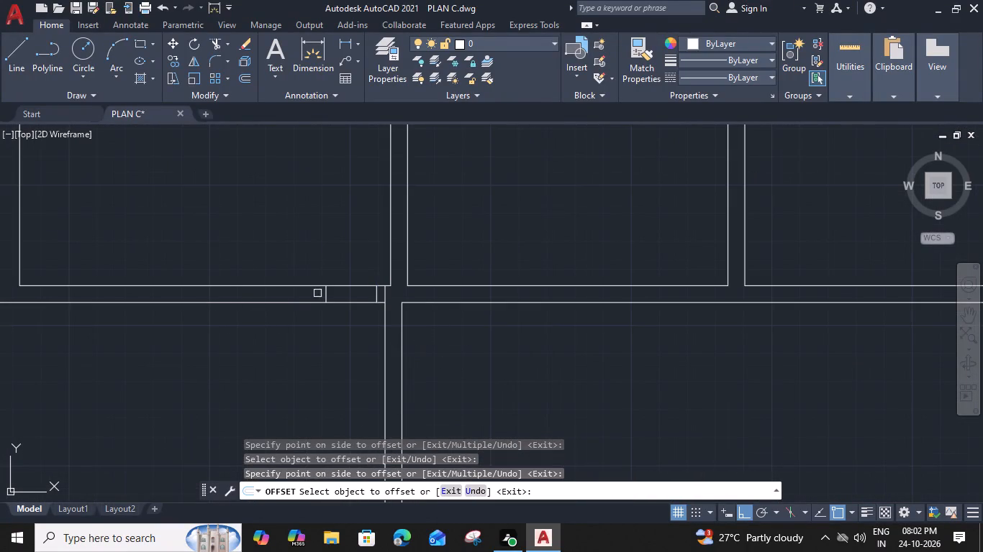
left_click(327, 296)
left_click(284, 295)
scroll(291, 293, "down", 2)
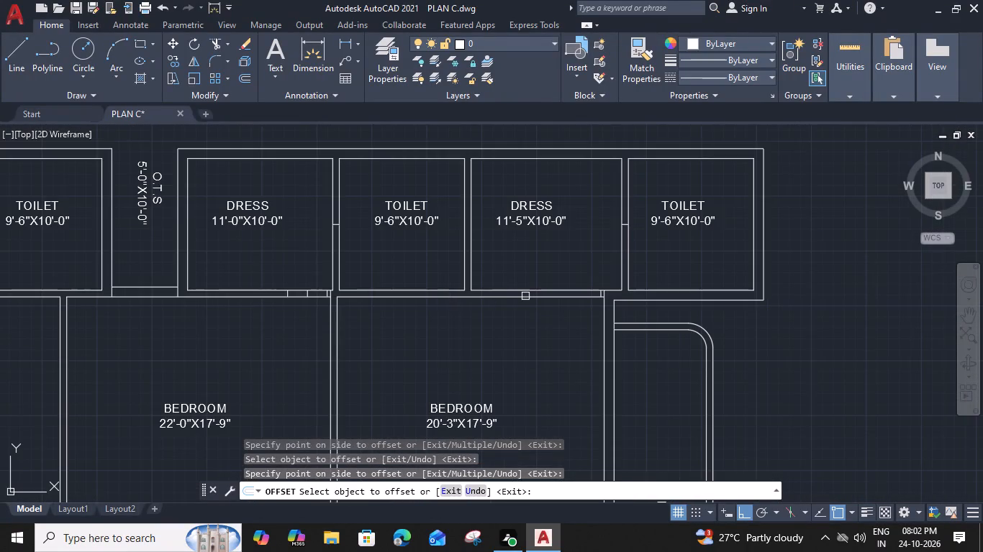
Offset the right end line of the wall below the 11'-5" dress by 1'6" to the left twice in succession.
scroll(582, 293, "up", 3)
left_click(663, 291)
left_click(660, 291)
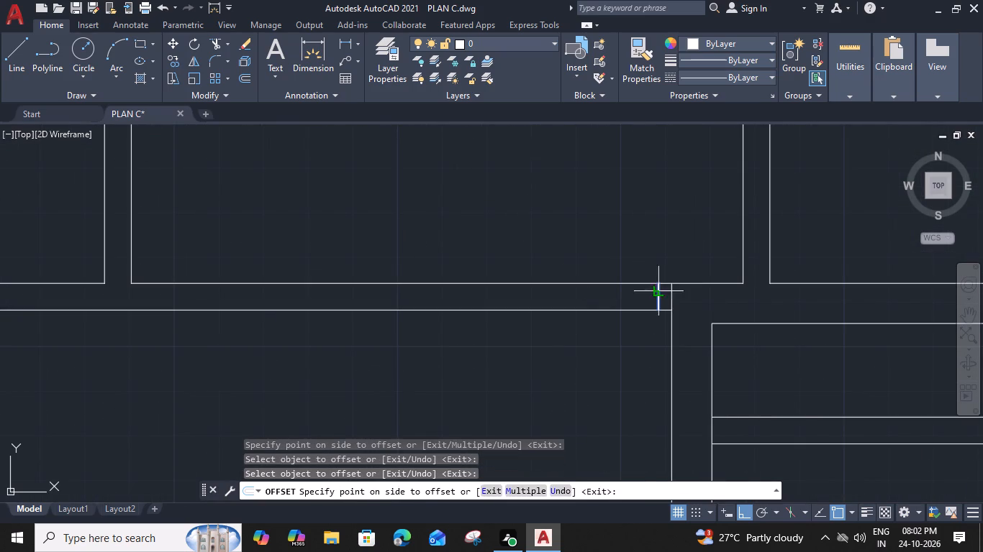
left_click(592, 298)
left_click(578, 292)
left_click(513, 302)
scroll(512, 302, "down", 4)
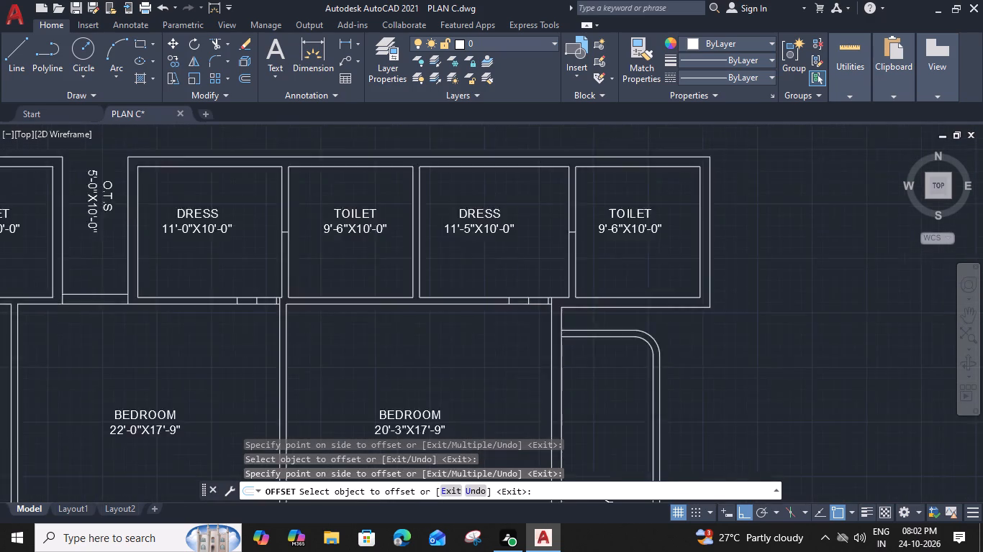
key("Escape")
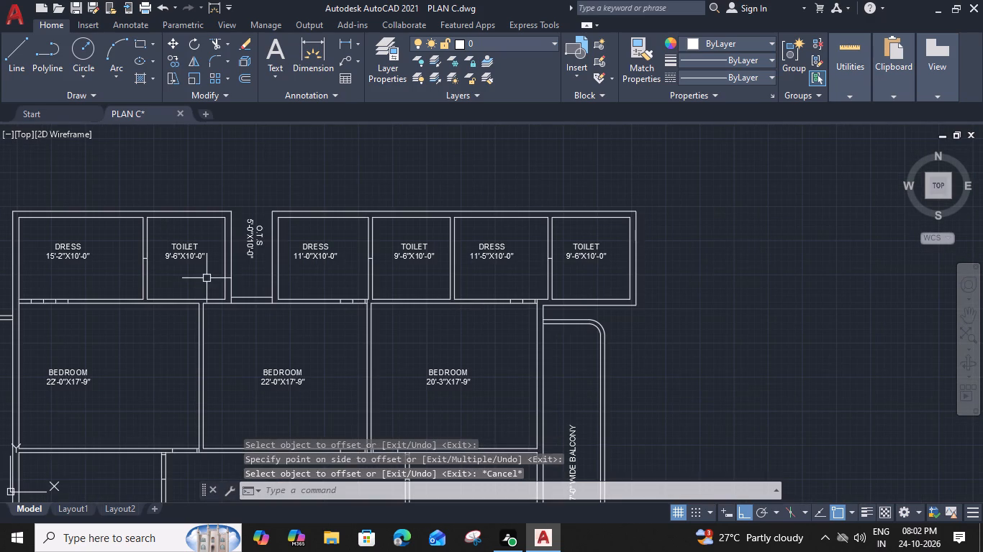
Offset by 1'3" both upward and downward the short line in the wall between the 15'-2" dress and its toilet.
middle_click_drag(207, 278, 371, 279)
scroll(300, 252, "up", 3)
left_click(332, 284)
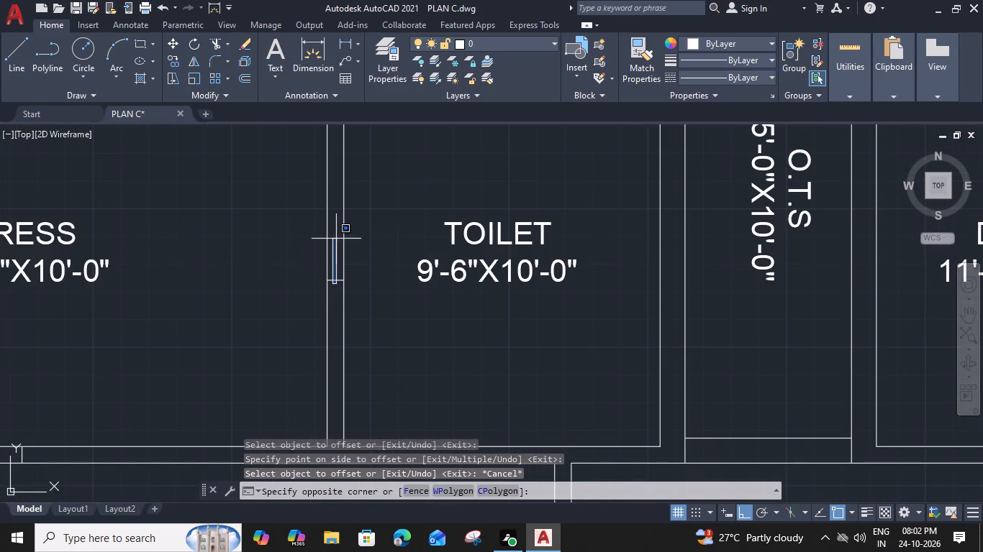
left_click(336, 237)
left_click(335, 263)
left_click(333, 300)
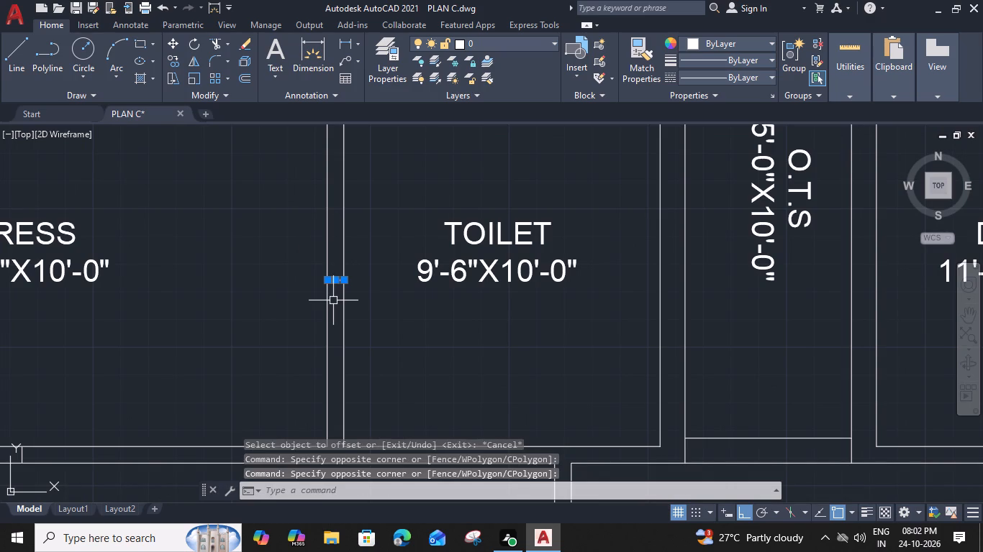
type("O 1'")
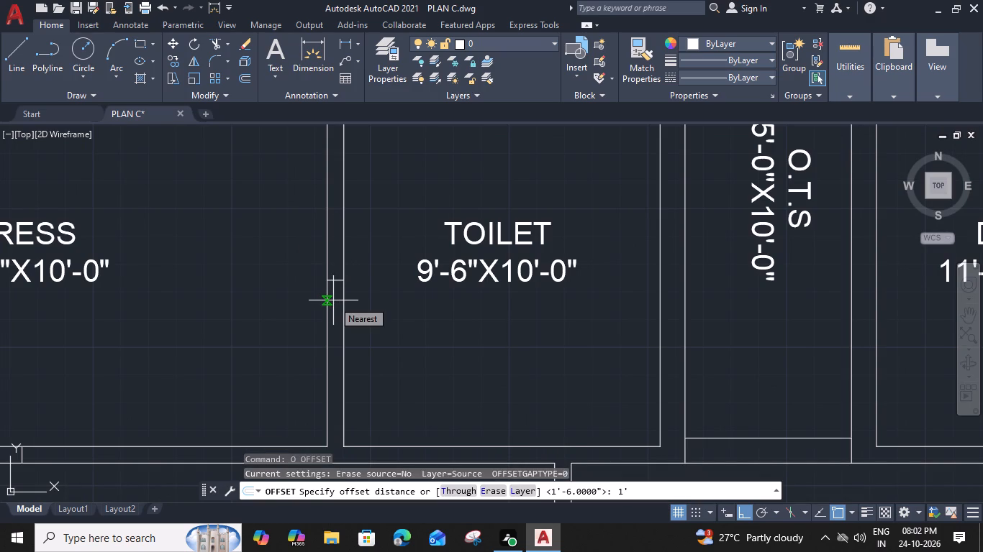
key("3")
key("shift+quotedbl")
key("Return")
left_click(328, 320)
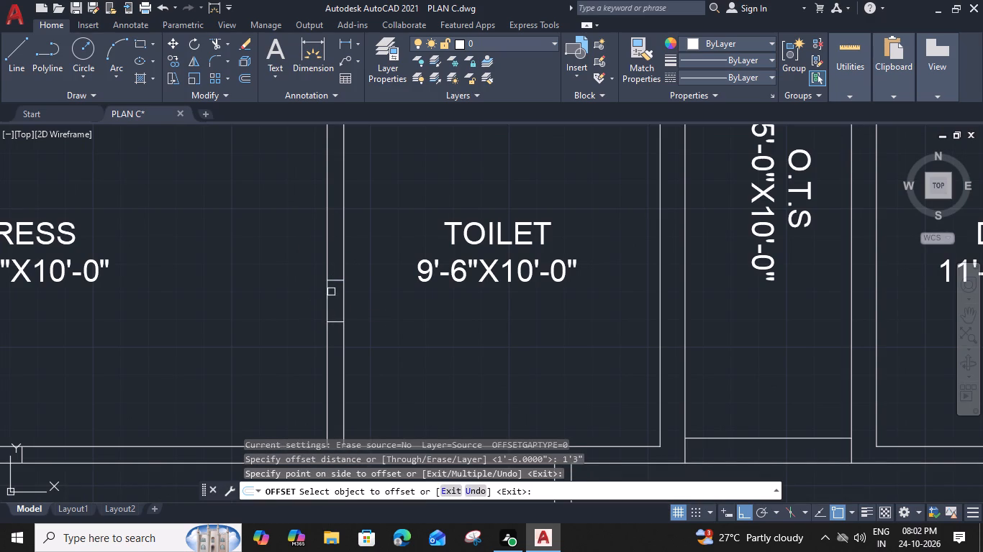
left_click(335, 280)
left_click(340, 233)
scroll(340, 233, "down", 2)
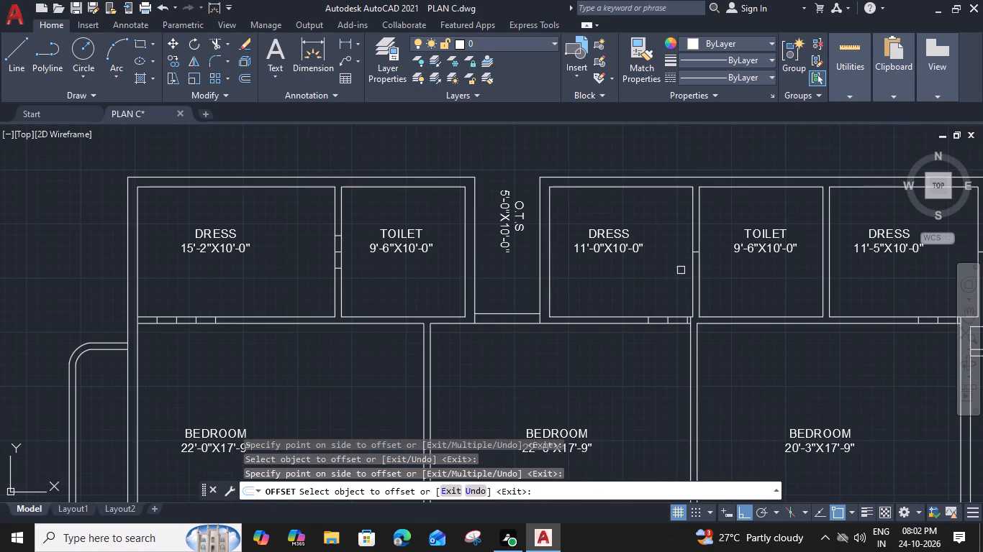
Offset by 1'3" both upward and downward the short line in the wall between the 11'-0" dress and its toilet.
scroll(709, 249, "up", 3)
left_click(654, 262)
left_click(659, 218)
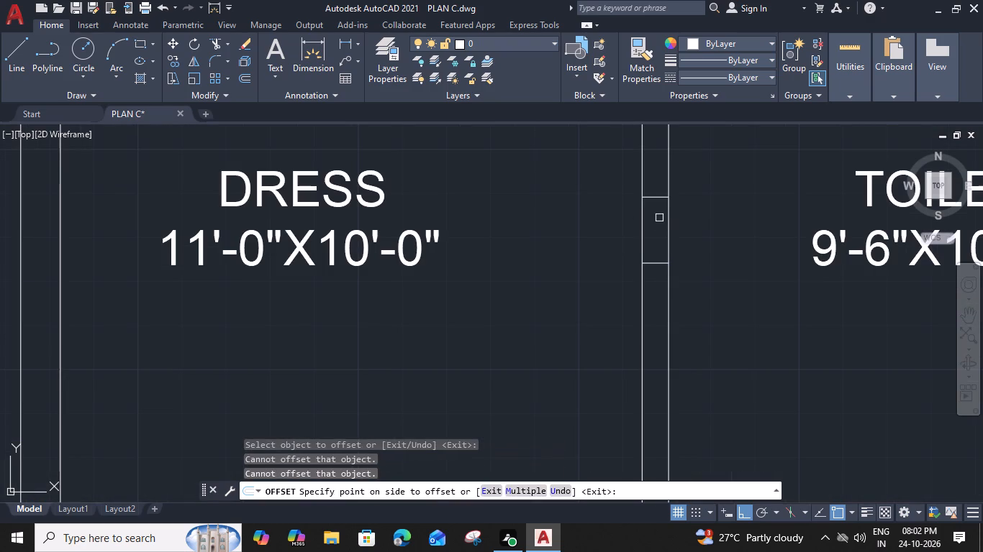
left_click(661, 262)
left_click(643, 332)
scroll(648, 339, "down", 4)
Offset by 1'3" both upward and downward the short line in the wall between the 11'-5" dress and its toilet.
middle_click_drag(726, 374, 26, 298)
scroll(389, 226, "up", 3)
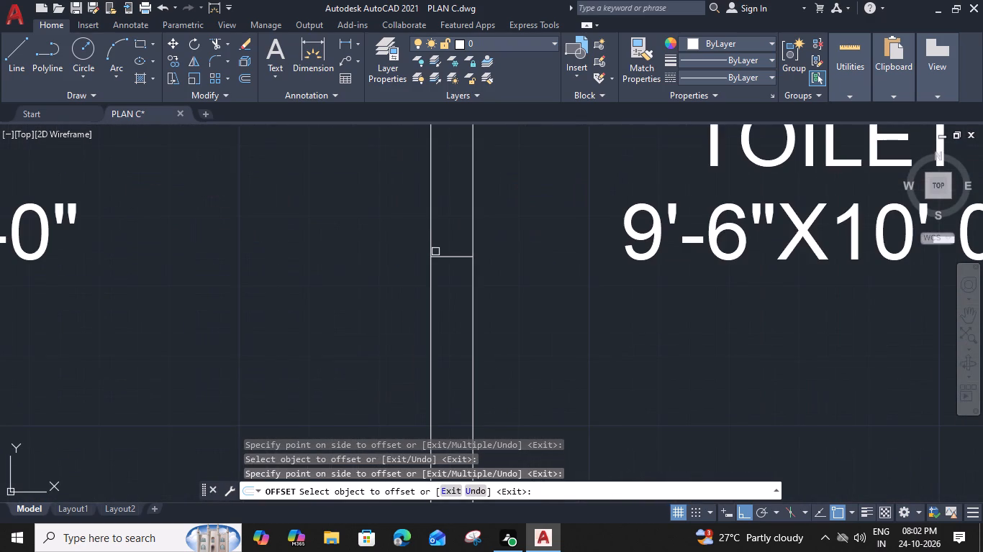
left_click(437, 253)
left_click(449, 212)
left_click(454, 259)
left_click(448, 366)
Offset by 1'3" both upward and downward the middle short line in the wall between the 9'-0" dress and the 8'-0" toilet.
scroll(448, 366, "down", 5)
scroll(327, 392, "down", 3)
middle_click_drag(284, 395, 554, 148)
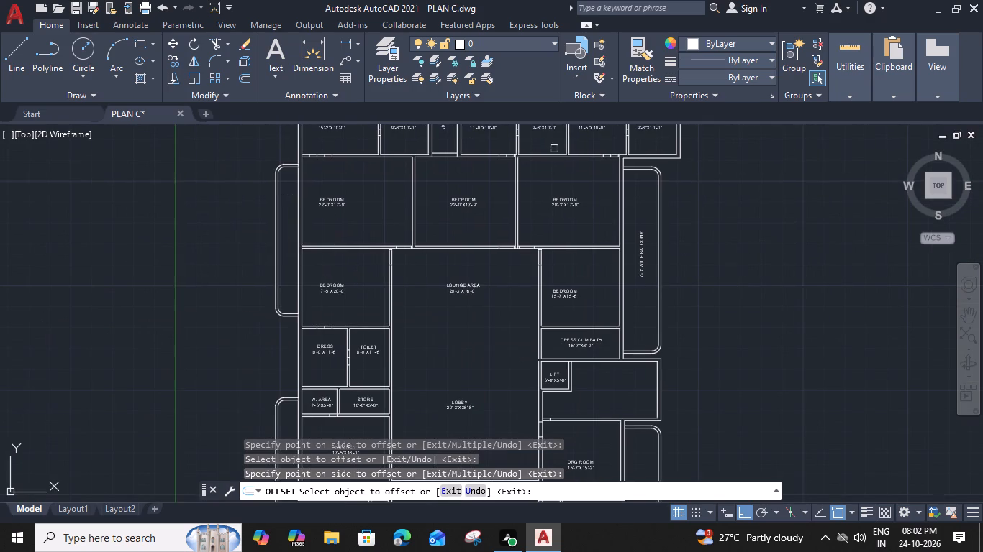
scroll(323, 328, "up", 4)
scroll(412, 333, "down", 2)
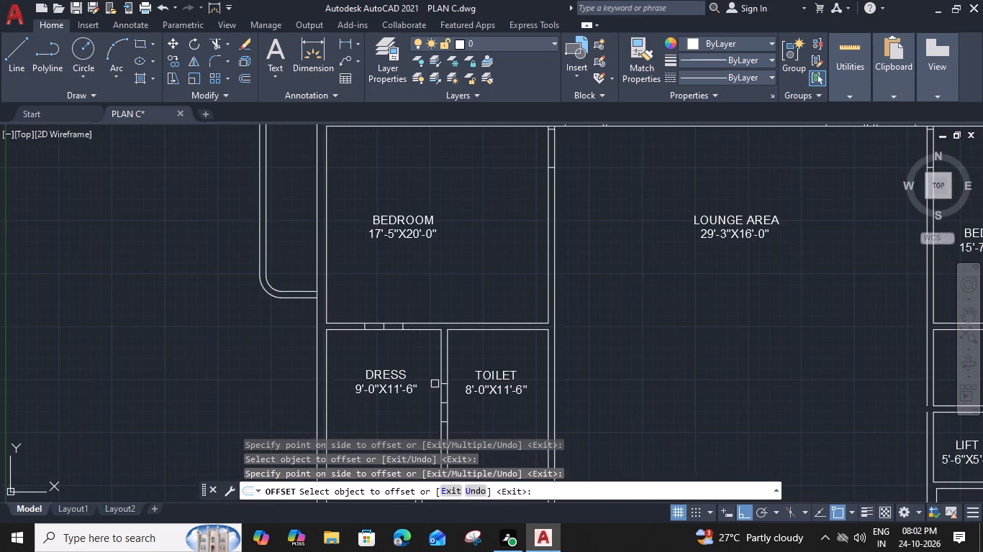
scroll(439, 397, "up", 1)
middle_click_drag(445, 385, 453, 287)
scroll(453, 317, "up", 1)
left_click(455, 308)
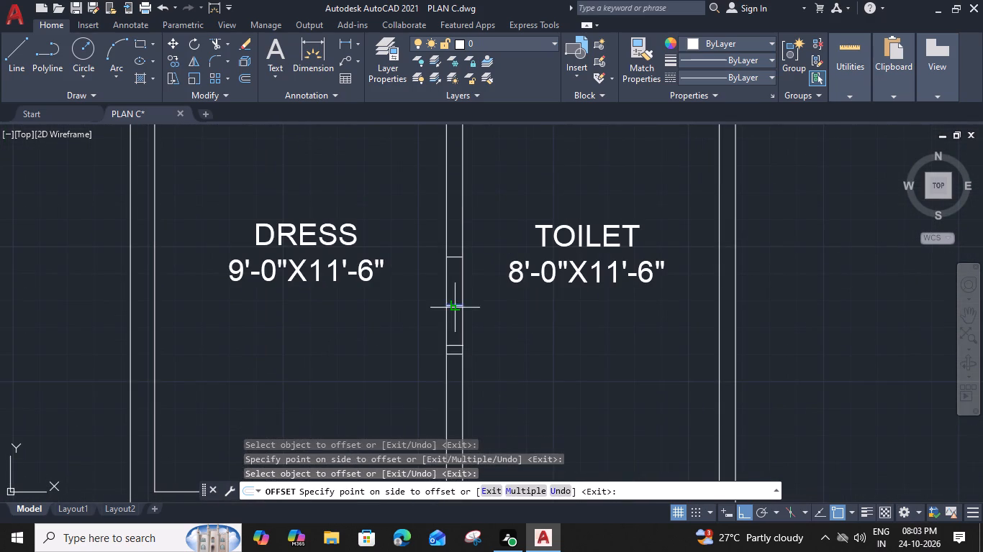
left_click(459, 277)
left_click_drag(456, 305, 456, 313)
left_click(453, 346)
scroll(453, 343, "down", 4)
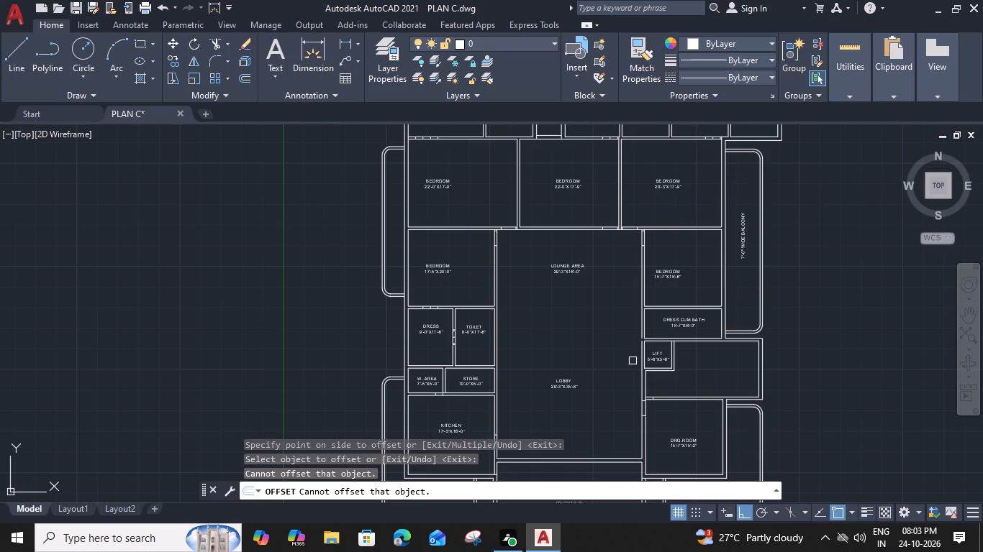
middle_click_drag(516, 369, 520, 305)
scroll(428, 339, "up", 4)
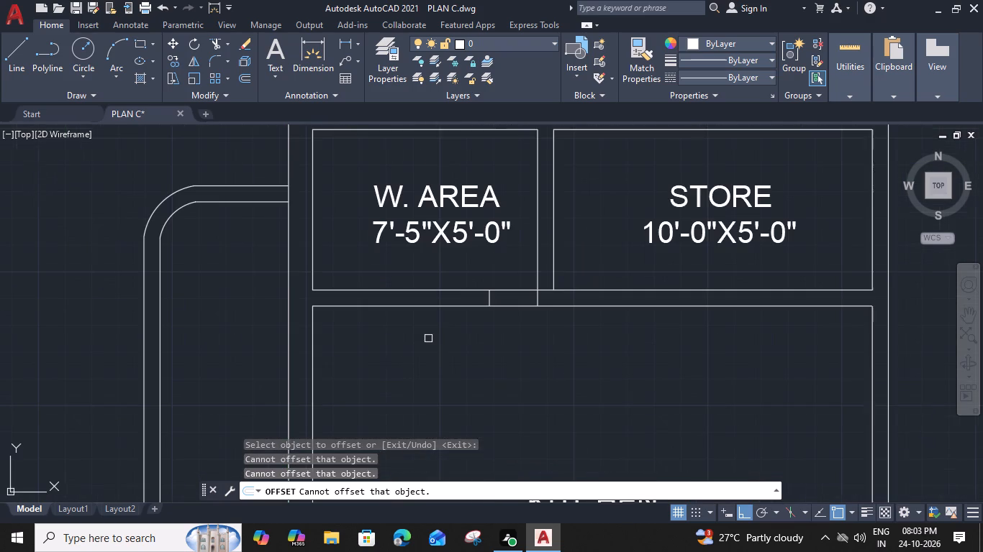
key("Escape")
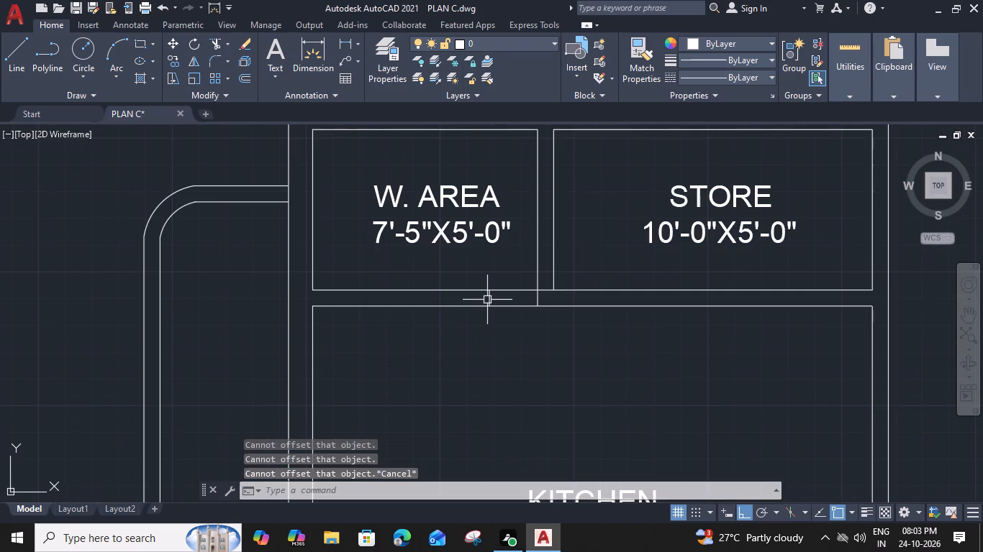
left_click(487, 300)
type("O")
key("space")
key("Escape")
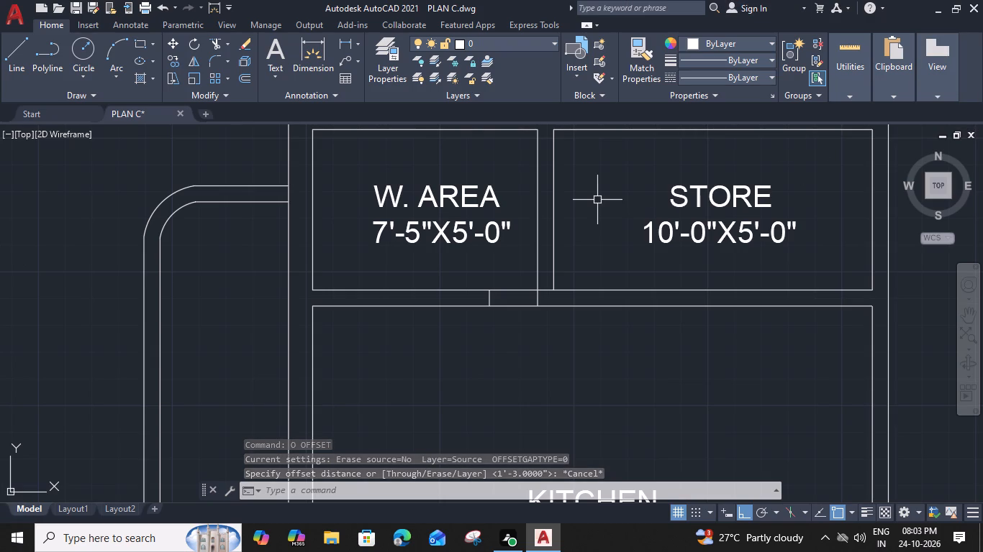
Offset by 2'6" to the left the short line below the W. Area in the kitchen's upper wall.
scroll(480, 274, "up", 3)
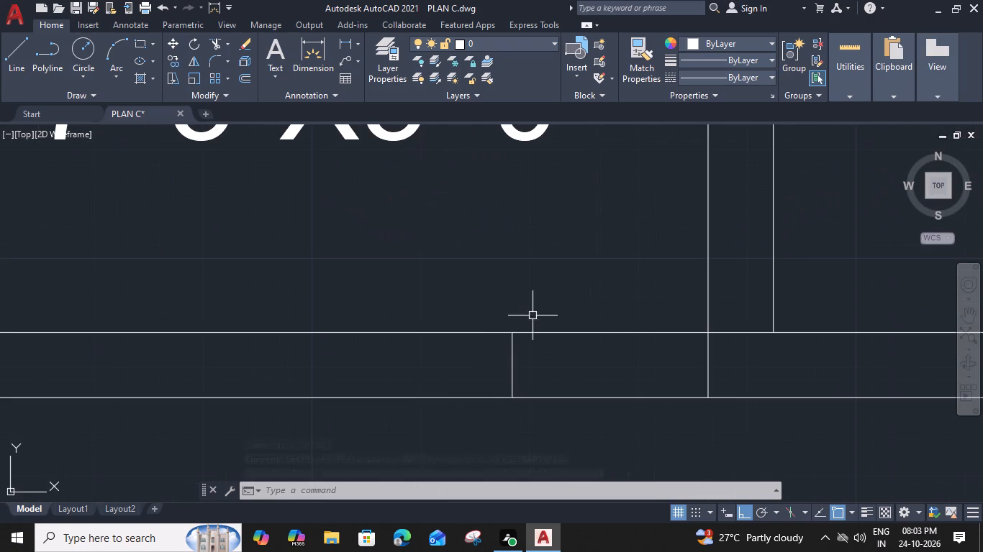
scroll(533, 373, "down", 2)
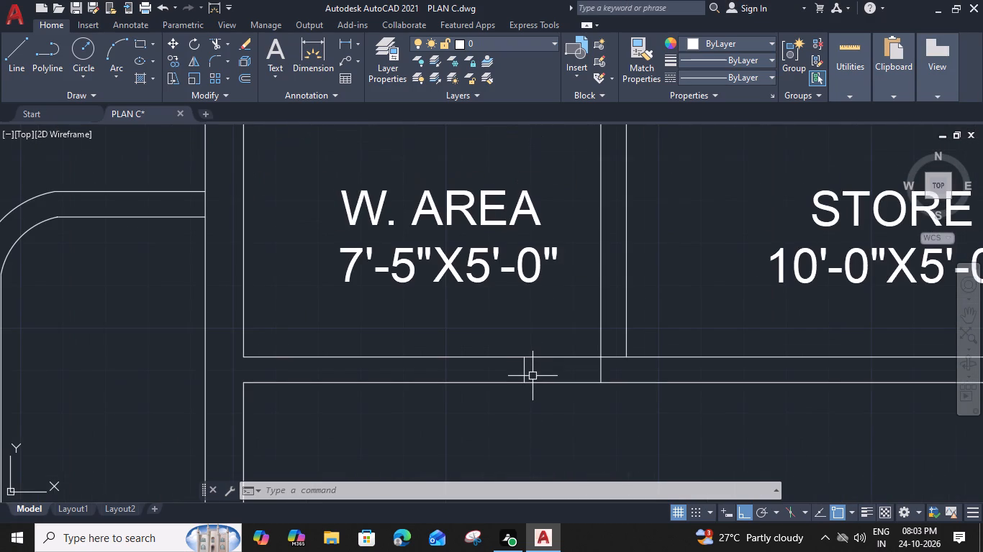
left_click(526, 369)
type("O 2'6\"")
key("Return")
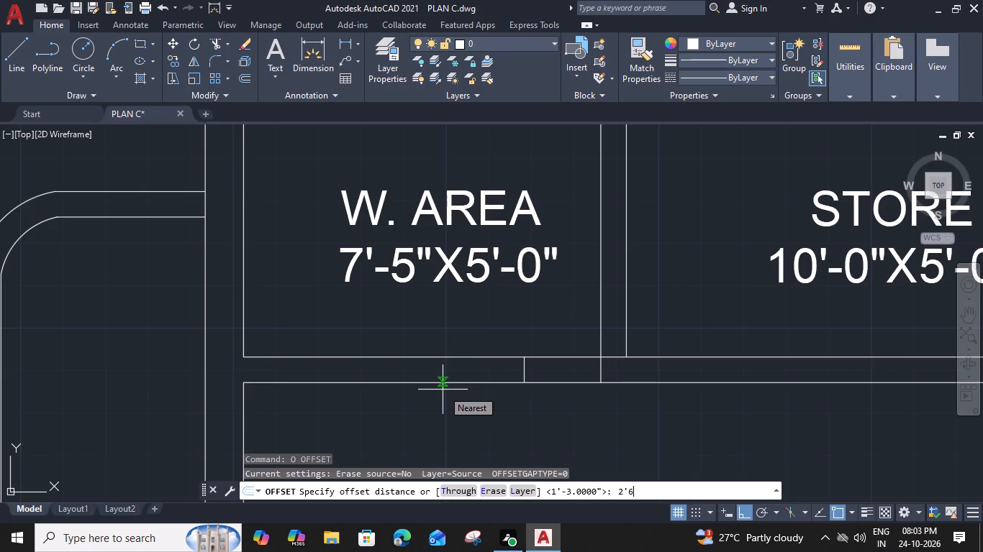
left_click(427, 378)
key("Escape")
Trim away the short line crossing the kitchen's upper wall directly below the W. Area–Store partition.
type("TR")
key("space")
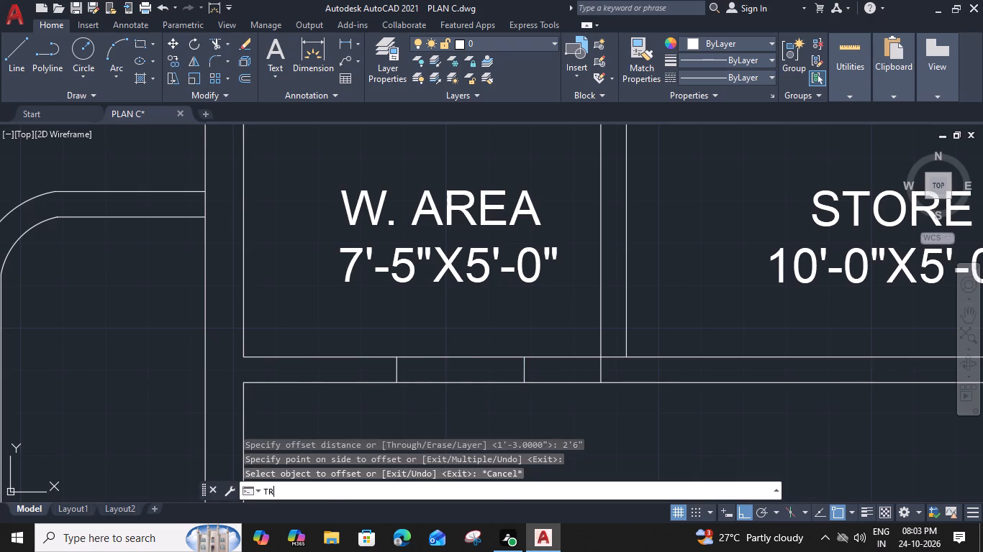
left_click(601, 374)
key("Escape")
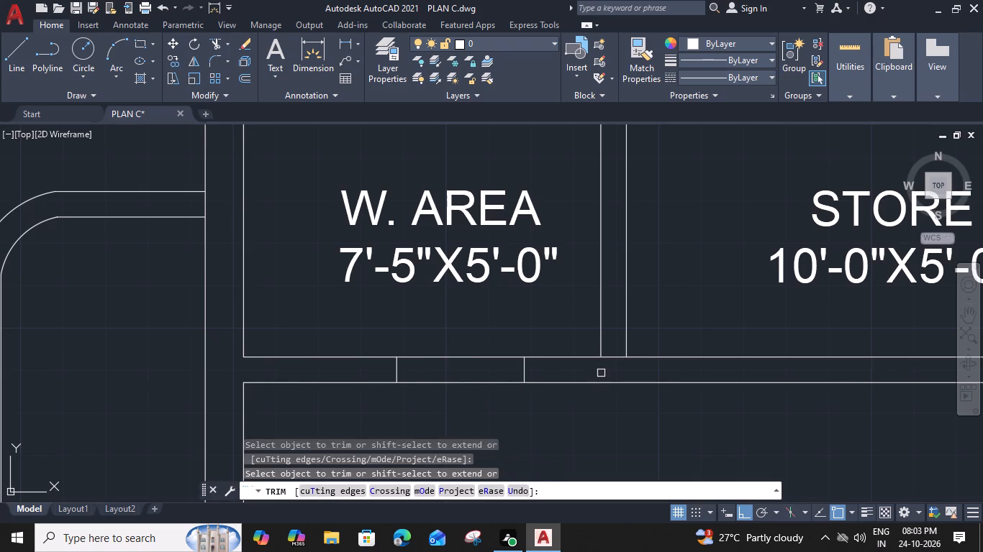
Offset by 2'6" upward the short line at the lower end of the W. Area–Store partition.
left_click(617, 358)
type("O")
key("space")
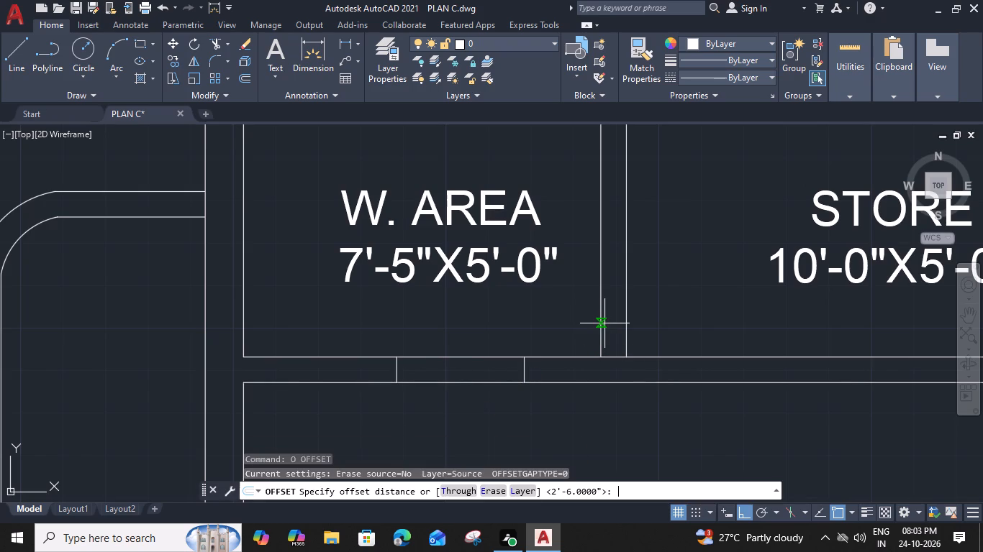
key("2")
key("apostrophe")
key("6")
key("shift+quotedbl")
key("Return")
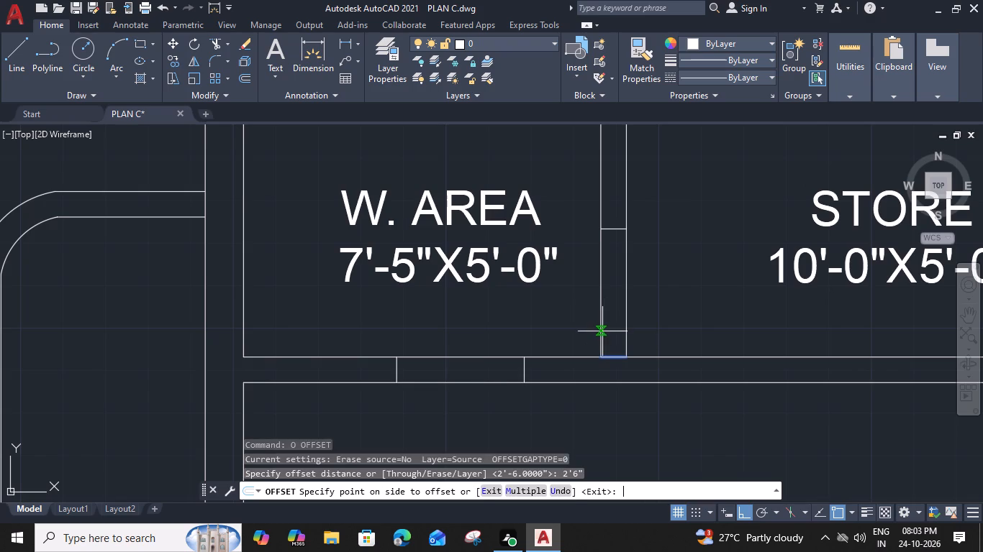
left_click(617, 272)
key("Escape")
Offset by 3" upward the short line at the lower end of the W. Area–Store partition.
scroll(617, 272, "down", 4)
middle_click_drag(699, 331, 648, 331)
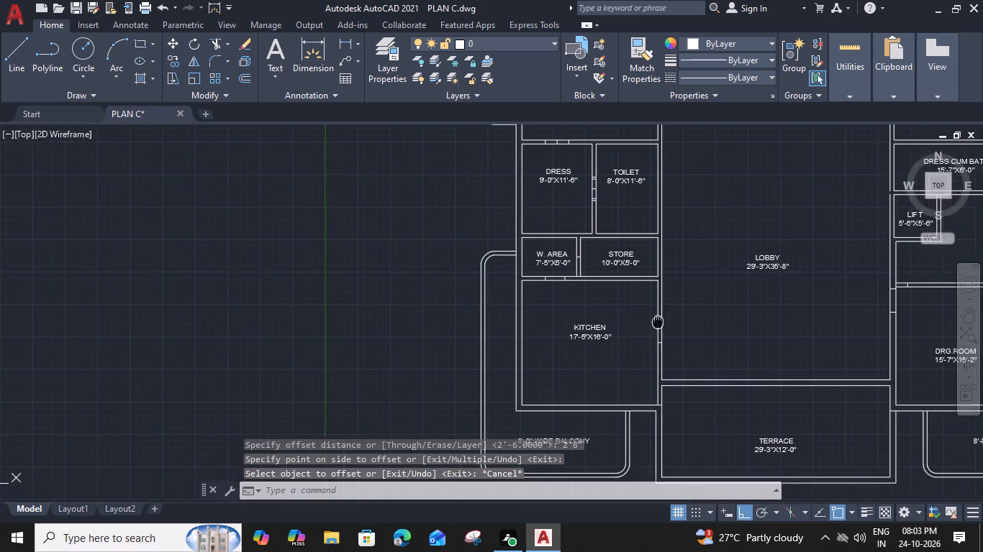
middle_click_drag(648, 331, 630, 356)
scroll(545, 306, "up", 4)
left_click_drag(557, 323, 557, 316)
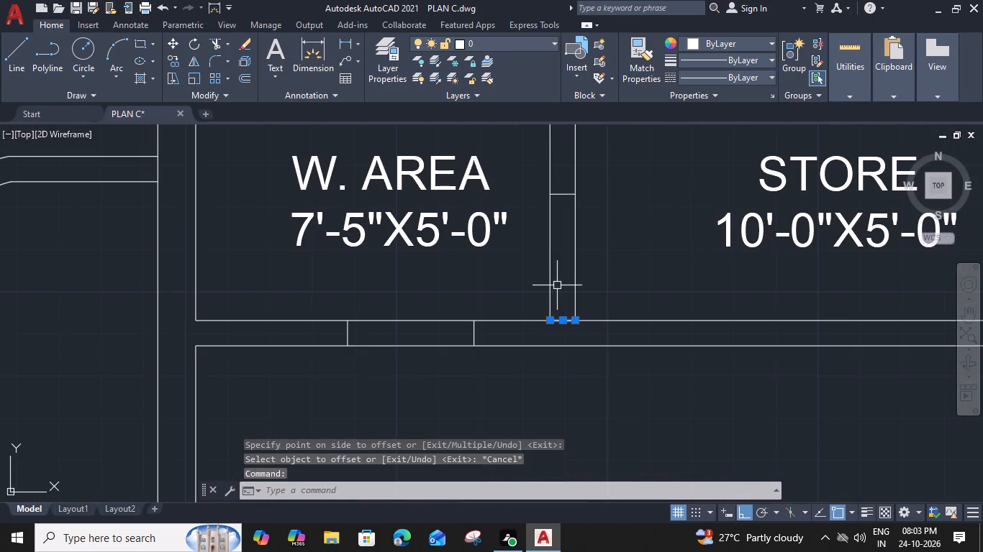
type("O")
key("space")
key("3")
key("shift+quotedbl")
key("Return")
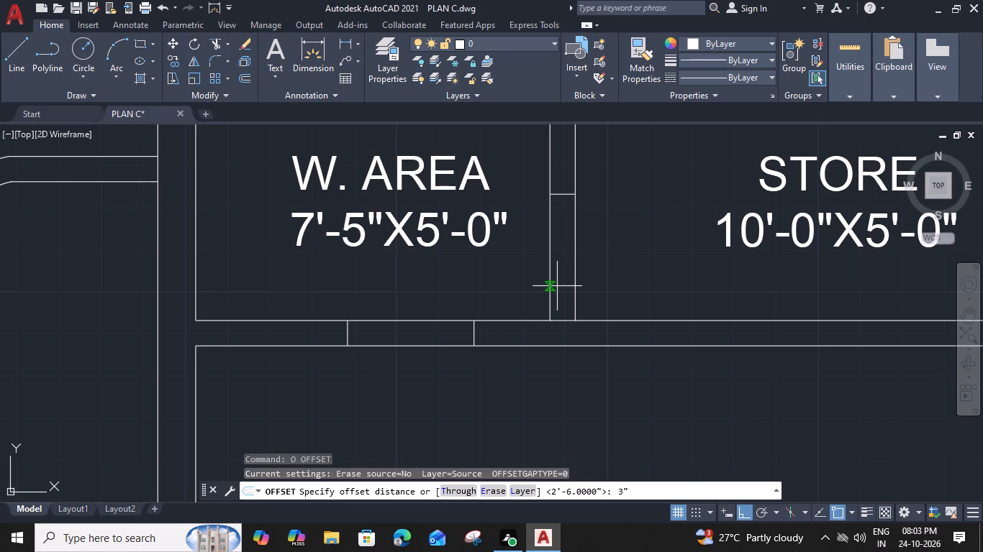
left_click(561, 275)
key("Escape")
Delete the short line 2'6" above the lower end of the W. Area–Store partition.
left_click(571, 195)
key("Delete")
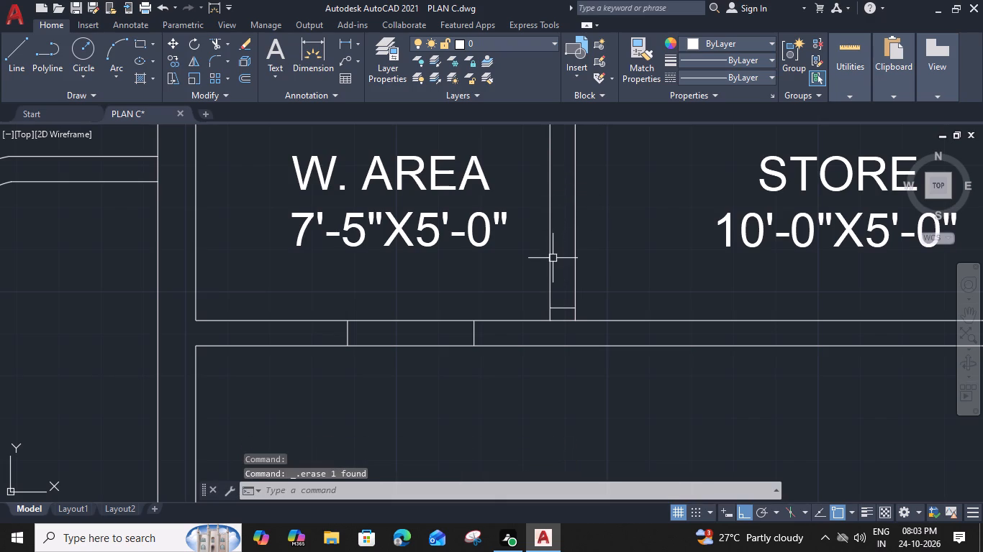
Offset by 2'6" upward the short line just above the lower end of the W. Area–Store partition.
left_click(566, 307)
key("i")
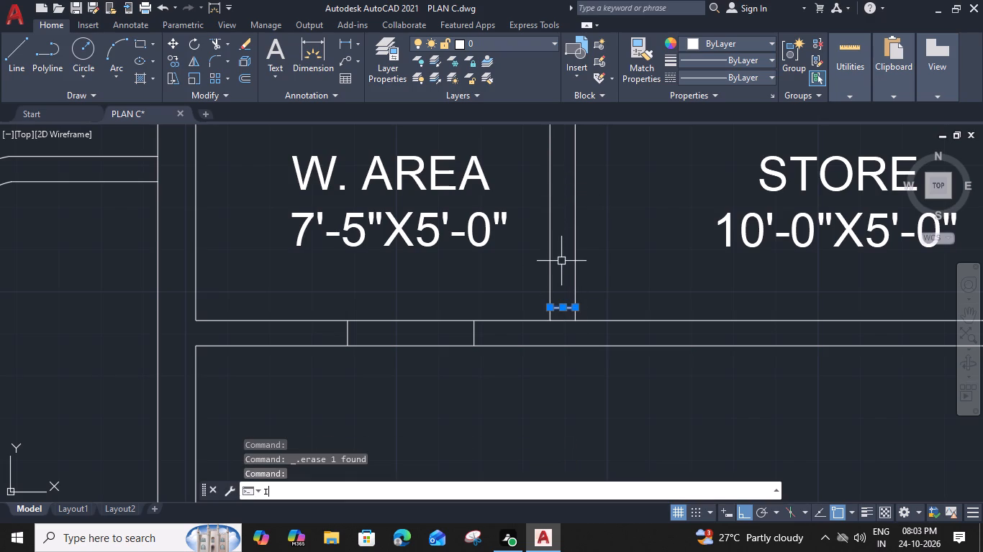
key("BackSpace")
type("O")
key("space")
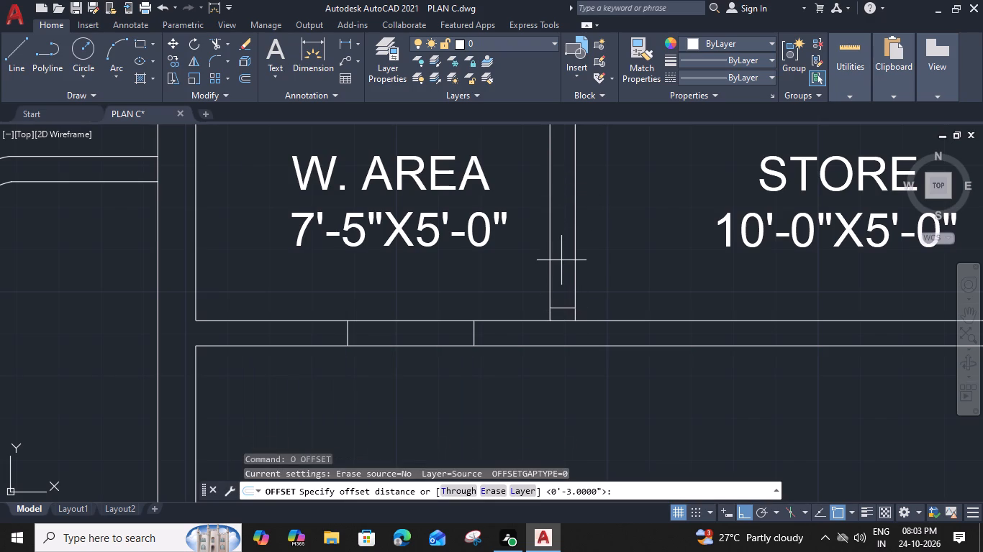
type("2'")
key("6")
key("shift+quotedbl")
key("Return")
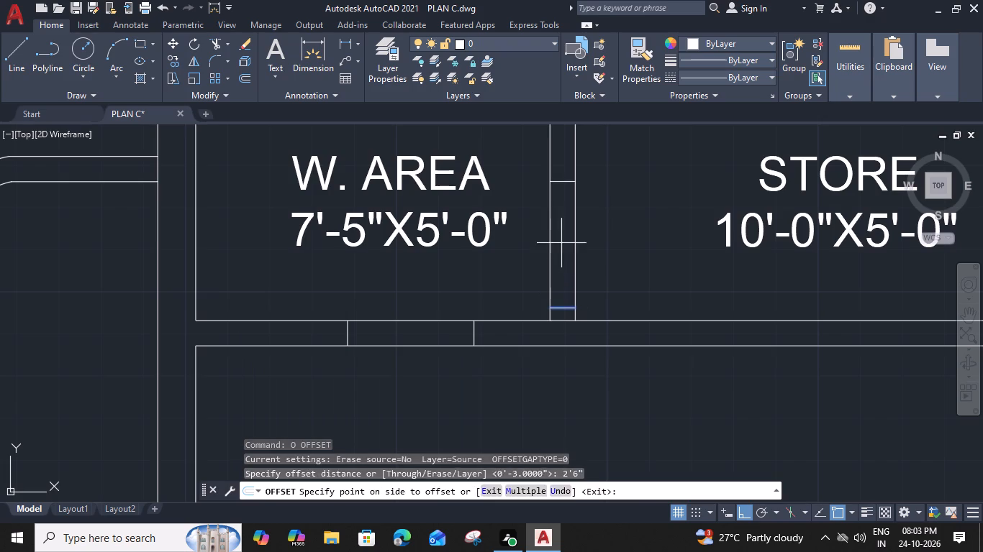
left_click(561, 241)
key("Escape")
Draw a short line across the west end of the wall between the 15'-7"X15'-6" Bedroom and Dress Cum Bath.
scroll(561, 242, "down", 6)
middle_click_drag(625, 274, 540, 274)
middle_click_drag(615, 247, 602, 251)
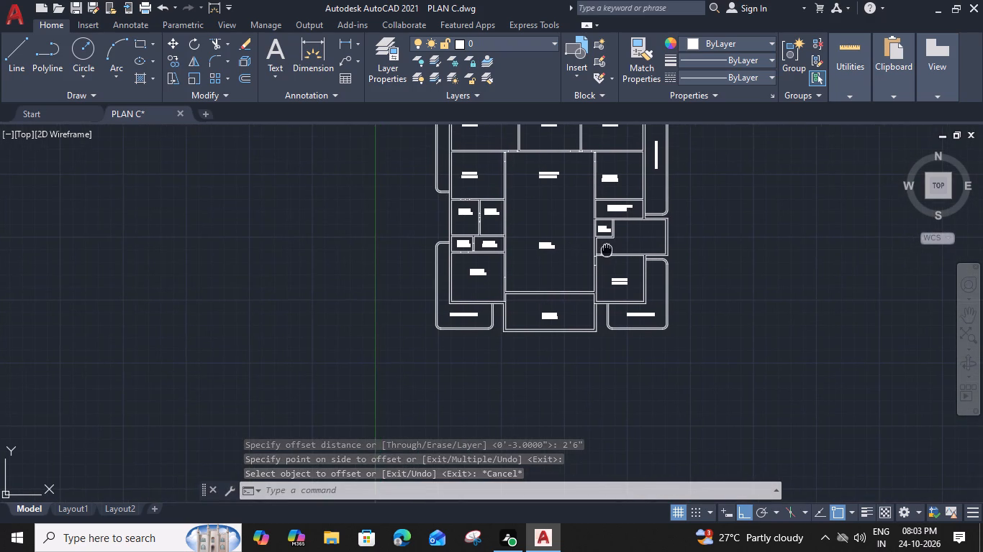
middle_click_drag(602, 251, 556, 284)
middle_click_drag(564, 271, 530, 305)
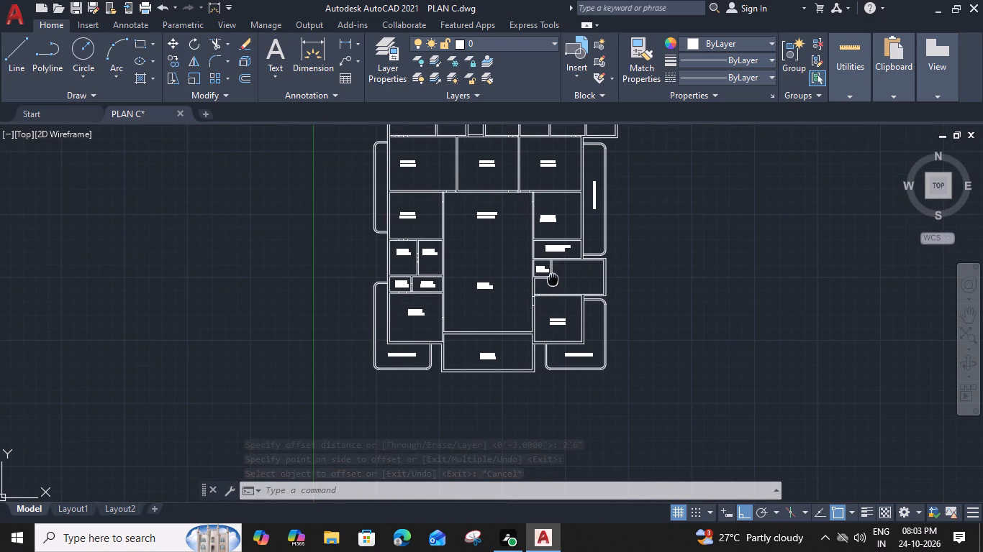
scroll(517, 256, "up", 4)
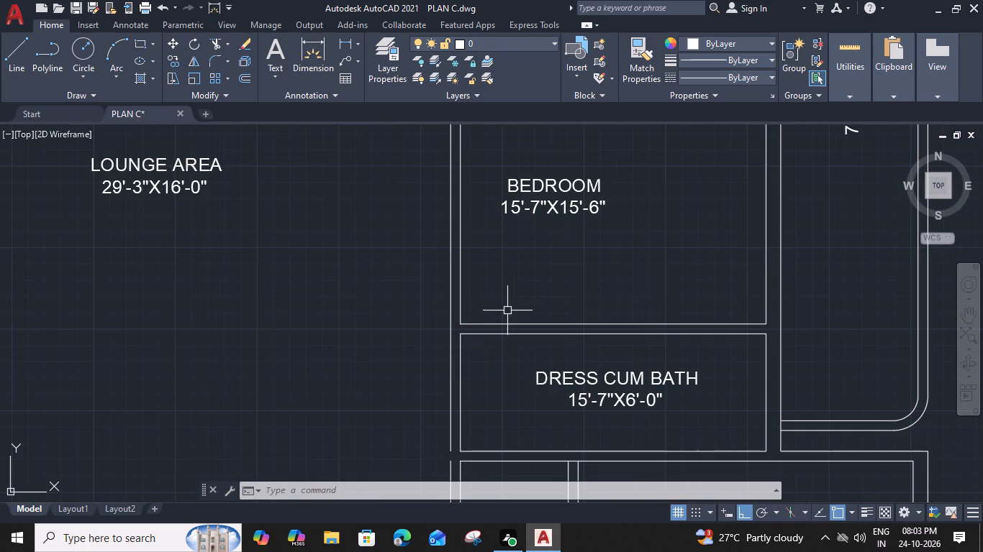
scroll(501, 328, "up", 1)
type("L")
key("space")
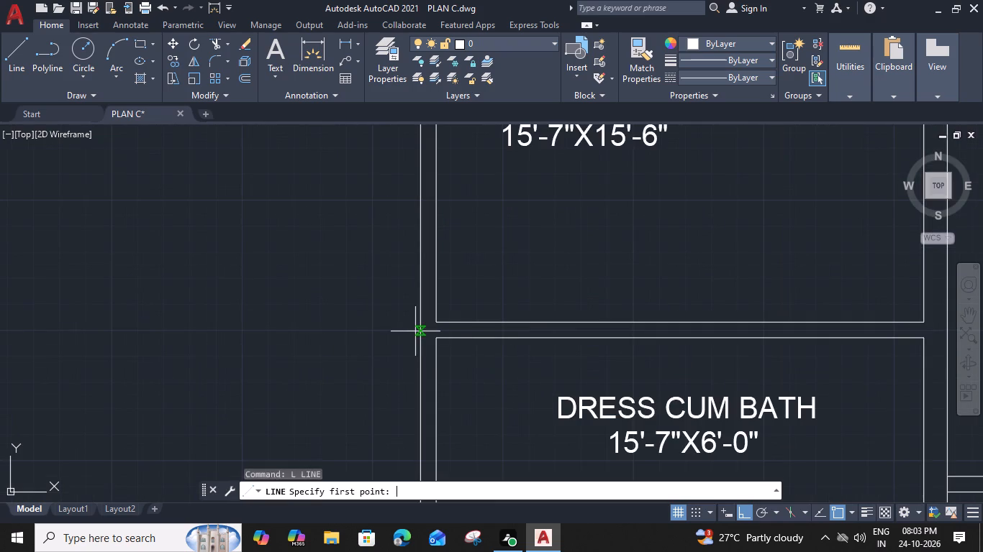
left_click(439, 341)
left_click(438, 318)
key("space")
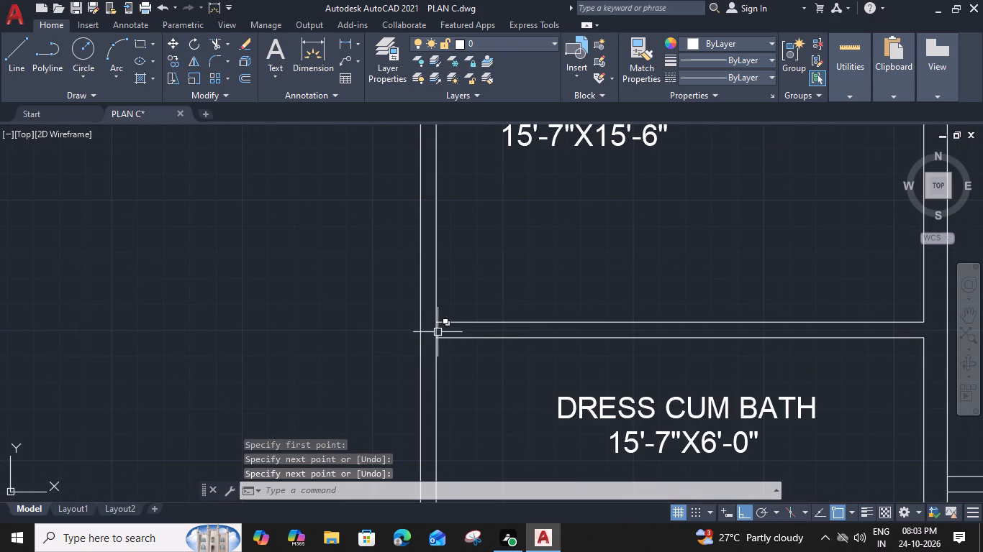
Offset the short line at the west end of the Bedroom–Dress Cum Bath wall by 3" eastward.
left_click(436, 331)
type("O 3\"")
key("Return")
left_click(517, 342)
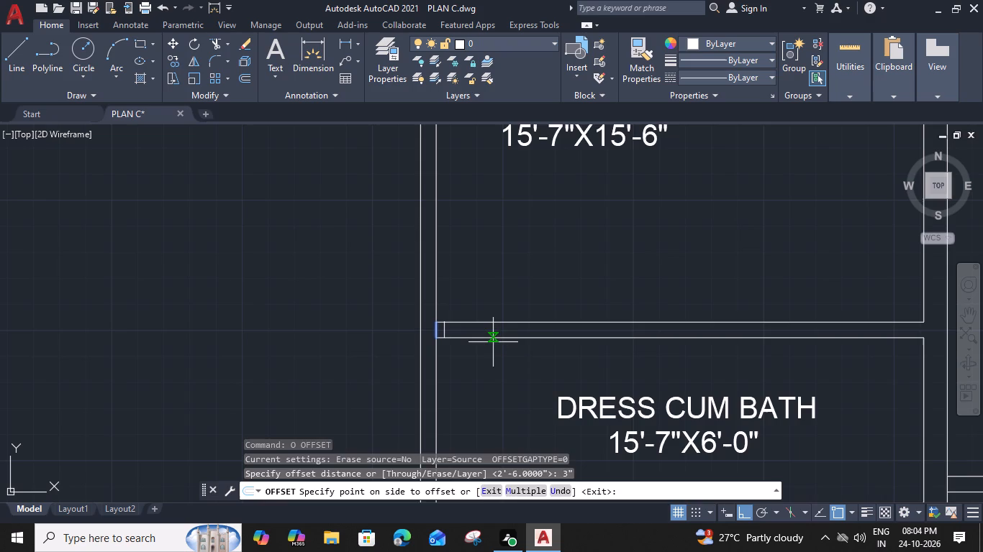
key("Escape")
Offset the new short line in the Bedroom–Dress Cum Bath wall by 3' eastward.
left_click(446, 328)
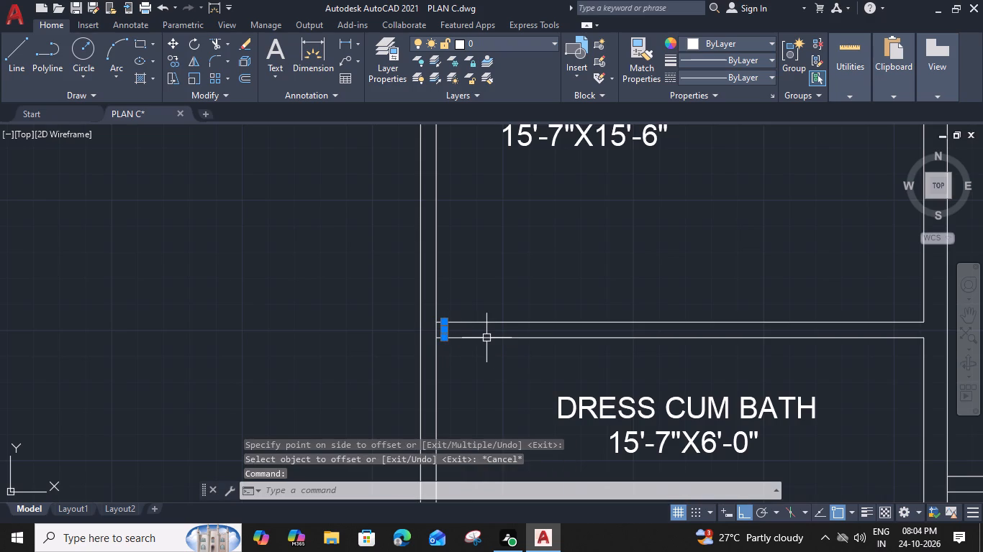
type("O 3'")
key("space")
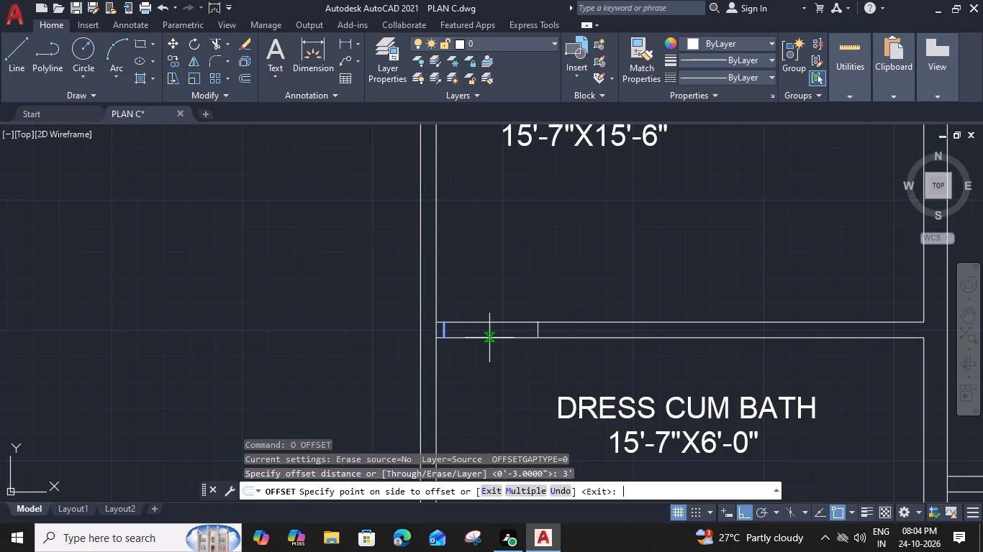
left_click(546, 341)
key("Escape")
Trim the line closing the west end of the Bedroom–Dress Cum Bath wall and cut the opening between the 3' markers.
type("TR")
key("space")
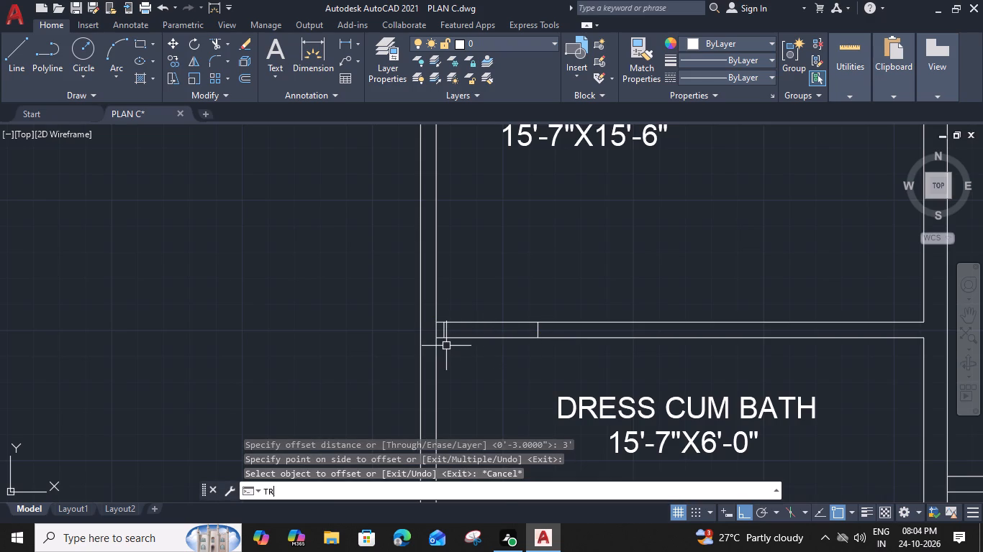
left_click(437, 333)
key("Escape")
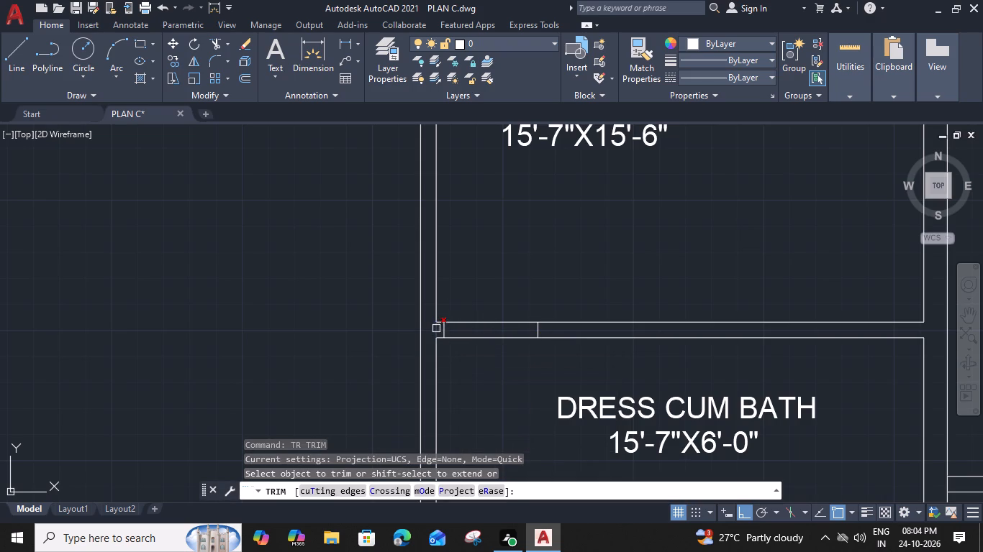
left_click(436, 329)
scroll(436, 329, "down", 3)
left_click(450, 320)
left_click(453, 358)
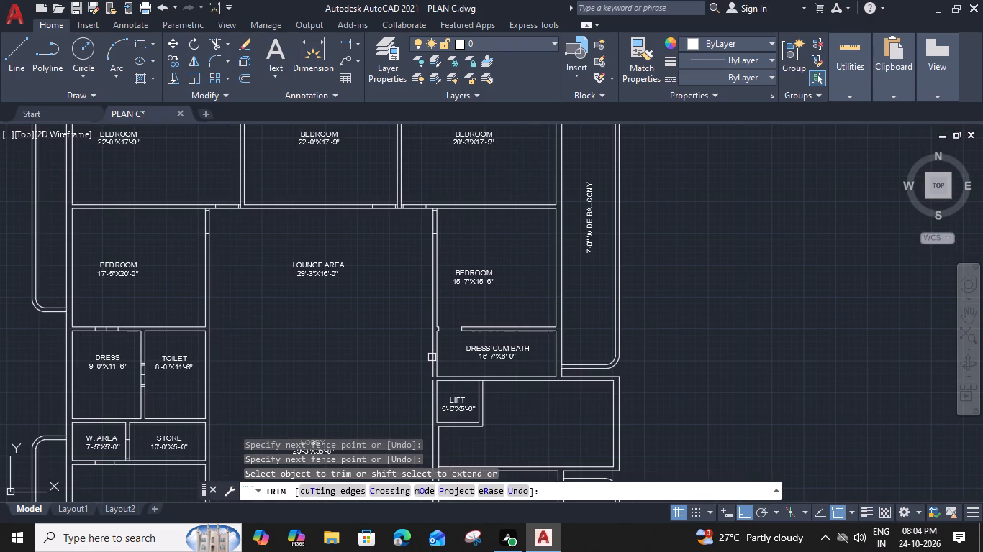
Trim the extra short lines and wall segments to cut the opening between the 9'-0"X11'-6" Dress and the 8'-0"X11'-6" Toilet.
middle_click_drag(332, 354, 592, 295)
scroll(381, 372, "up", 2)
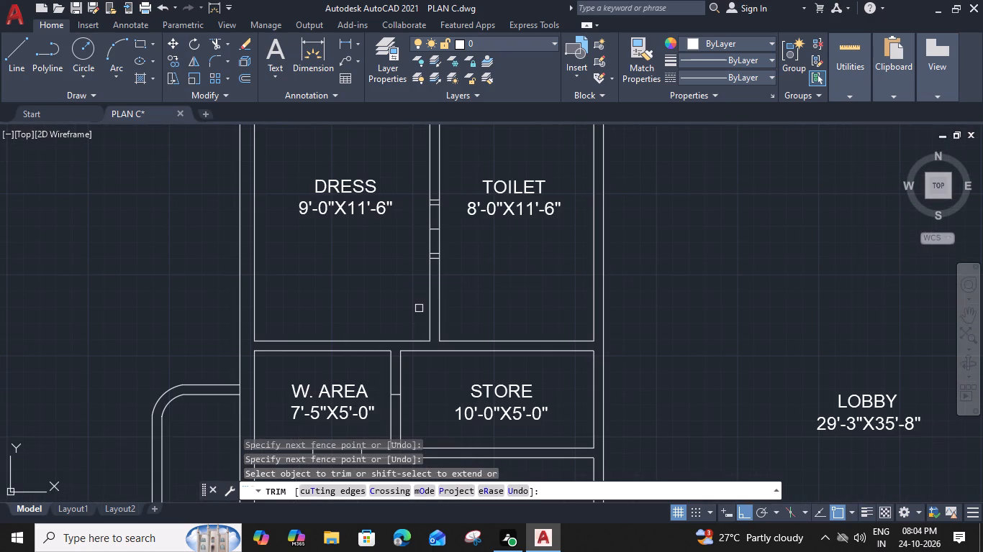
scroll(432, 221, "up", 1)
left_click(434, 184)
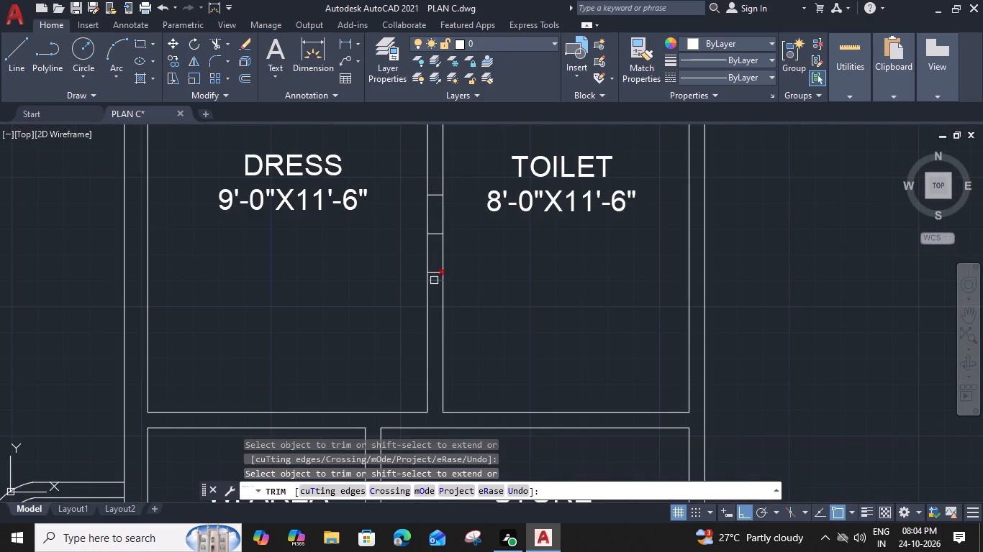
left_click(434, 280)
left_click(437, 234)
left_click_drag(403, 229, 414, 229)
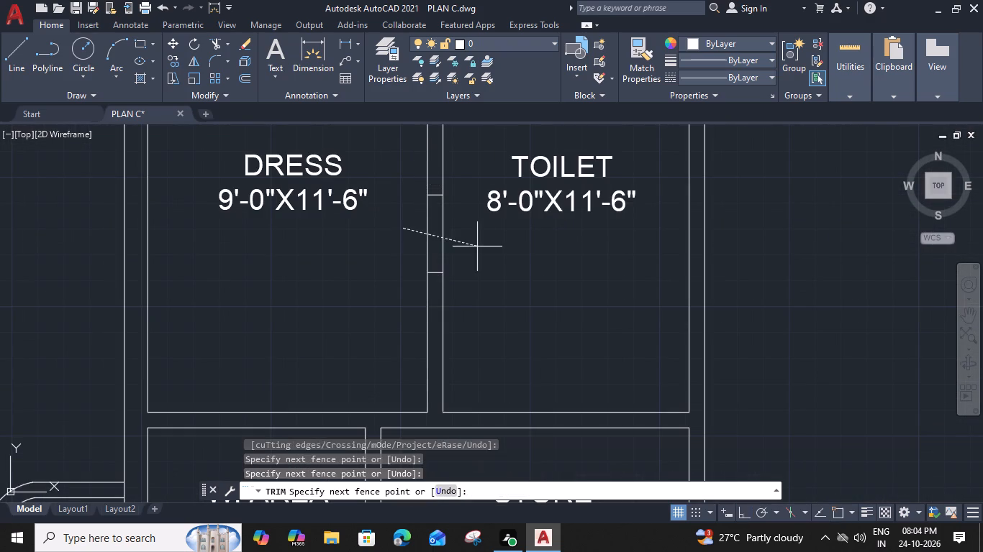
left_click(486, 249)
Trim the middle short line and wall segments to cut the opening between the 17'-5"X20'-0" Bedroom and the Dress below.
scroll(486, 249, "down", 3)
scroll(427, 187, "up", 4)
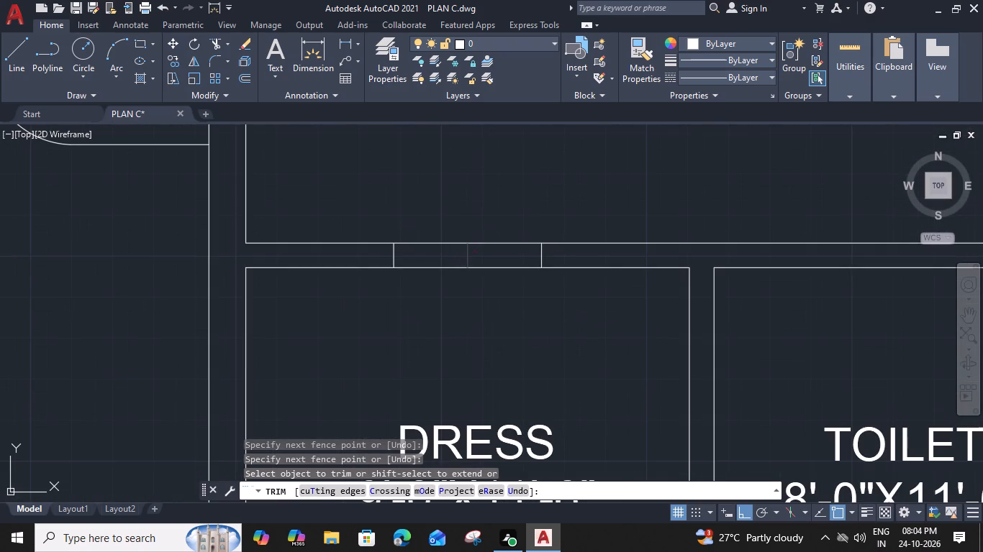
left_click(467, 259)
left_click(497, 193)
left_click(451, 316)
Trim the line at the lower end of the W. Area–Store partition and cut the opening between its markers.
scroll(452, 306, "down", 4)
middle_click_drag(458, 378, 455, 385)
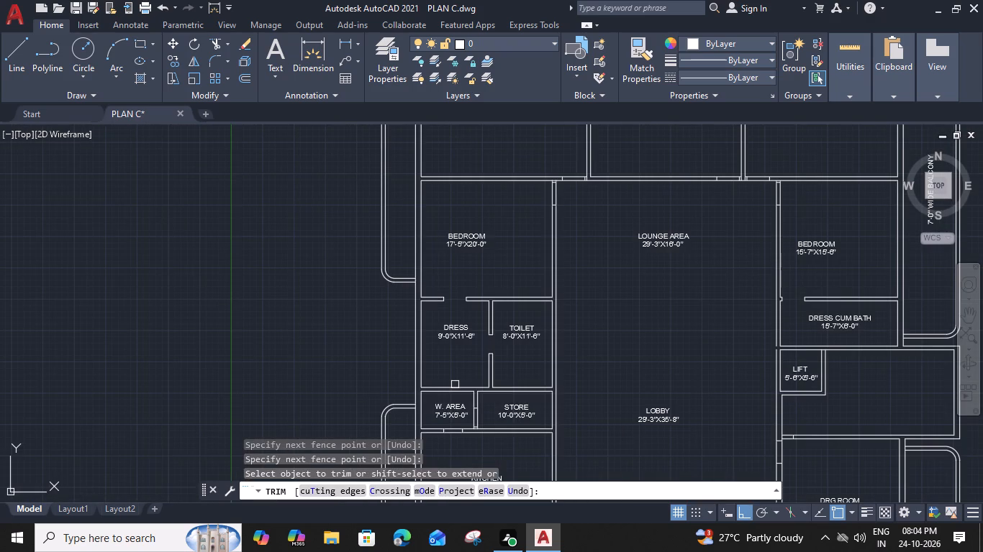
middle_click_drag(455, 385, 477, 287)
scroll(487, 349, "up", 3)
left_click(509, 314)
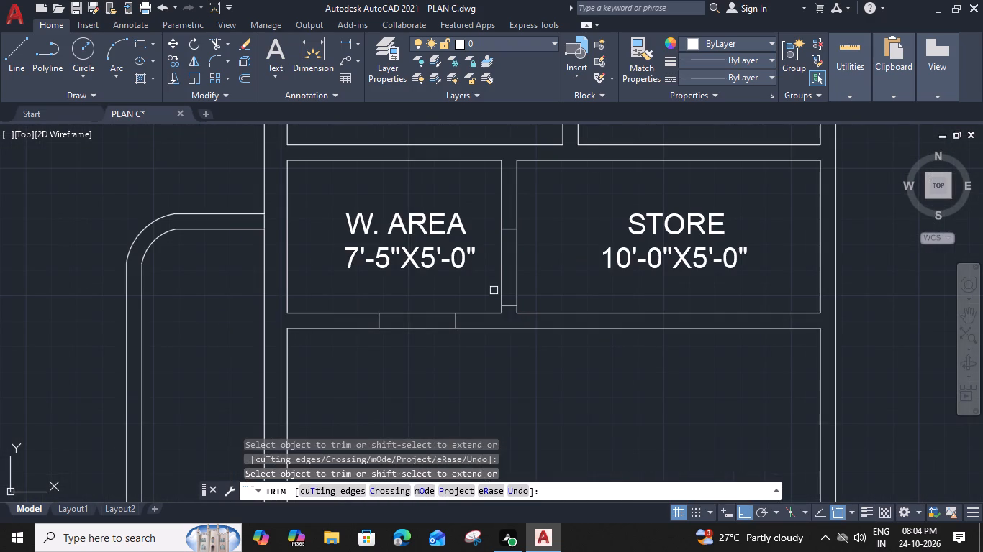
left_click(494, 285)
left_click(574, 280)
Trim the wall segments between the markers to cut the opening between the W. Area and the kitchen.
left_click(432, 300)
left_click(391, 367)
Trim the partition stub and wall segments to cut the opening between the western 22'-0"X17'-9" Bedroom and the Lounge Area.
scroll(392, 359, "down", 5)
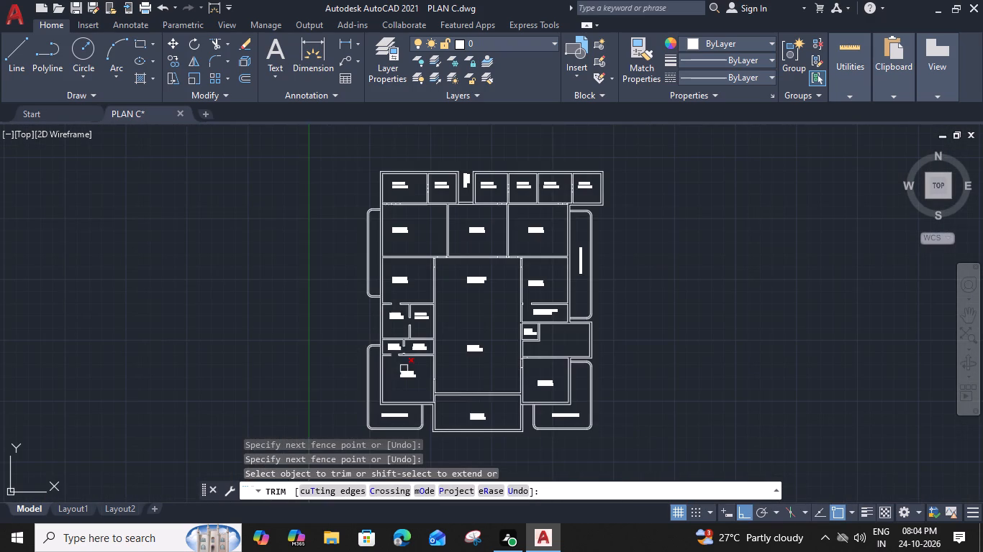
scroll(443, 207, "up", 5)
middle_click_drag(433, 362, 452, 55)
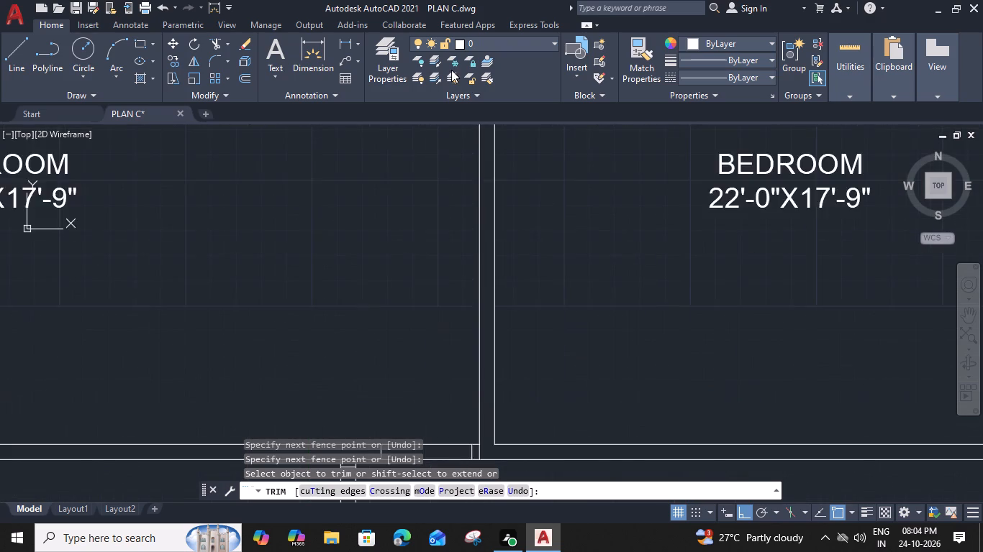
middle_click_drag(457, 359, 474, 243)
scroll(479, 304, "up", 2)
left_click(529, 284)
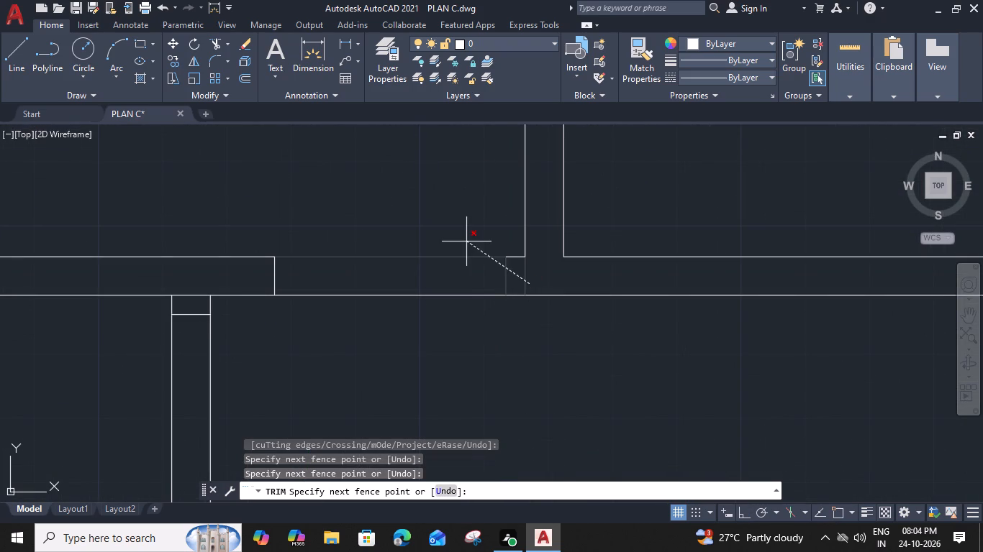
left_click(517, 275)
left_click_drag(468, 221, 461, 247)
left_click(423, 336)
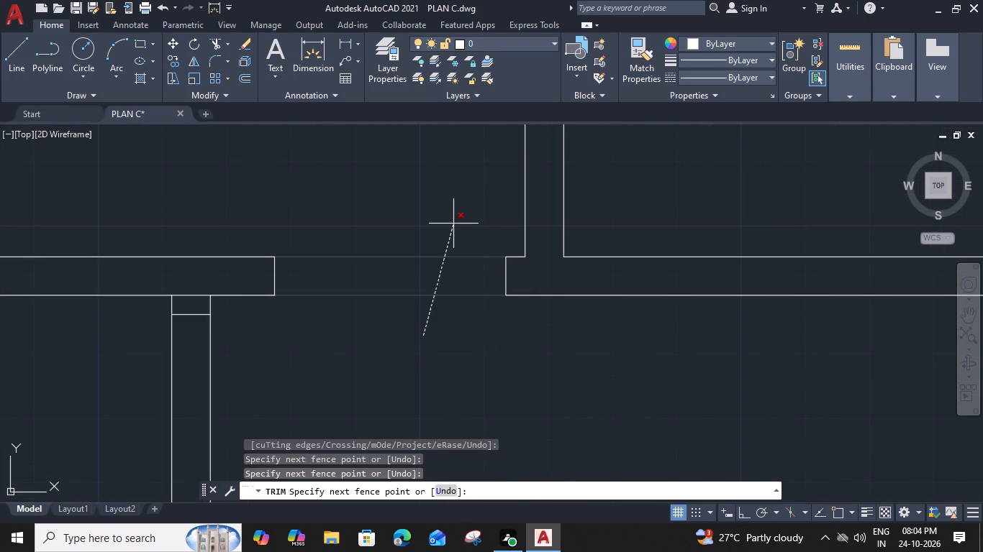
left_click(453, 224)
Trim the junction line and wall segments to cut the opening between the Lounge Area and the 17'-5"X20'-0" Bedroom.
middle_click_drag(427, 308, 488, 167)
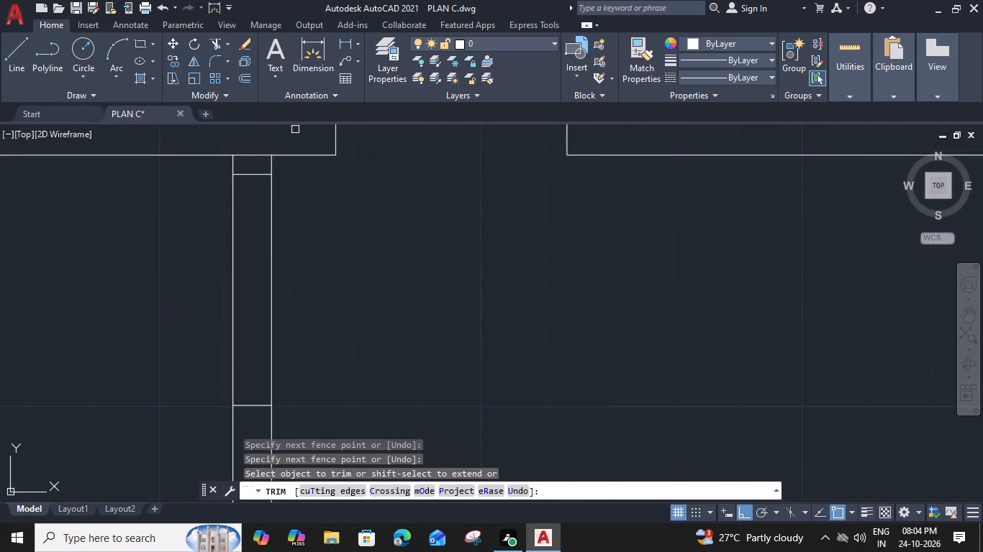
left_click(258, 157)
left_click_drag(143, 285, 426, 272)
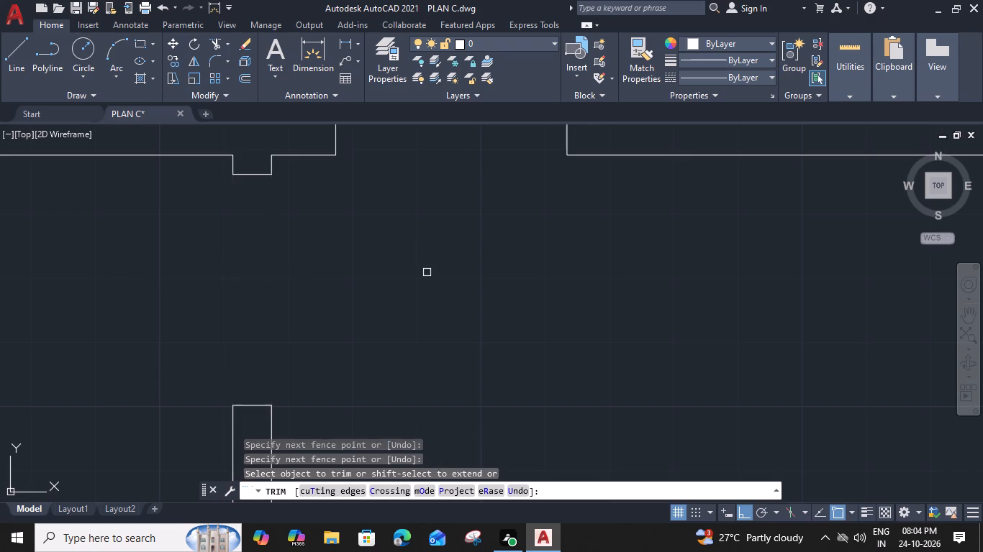
Trim the partition stubs and cut both openings in the Lounge Area's upper wall, beside the middle Bedroom–20'-3"X17'-9" Bedroom partition.
scroll(427, 272, "down", 4)
scroll(726, 272, "up", 3)
left_click(593, 193)
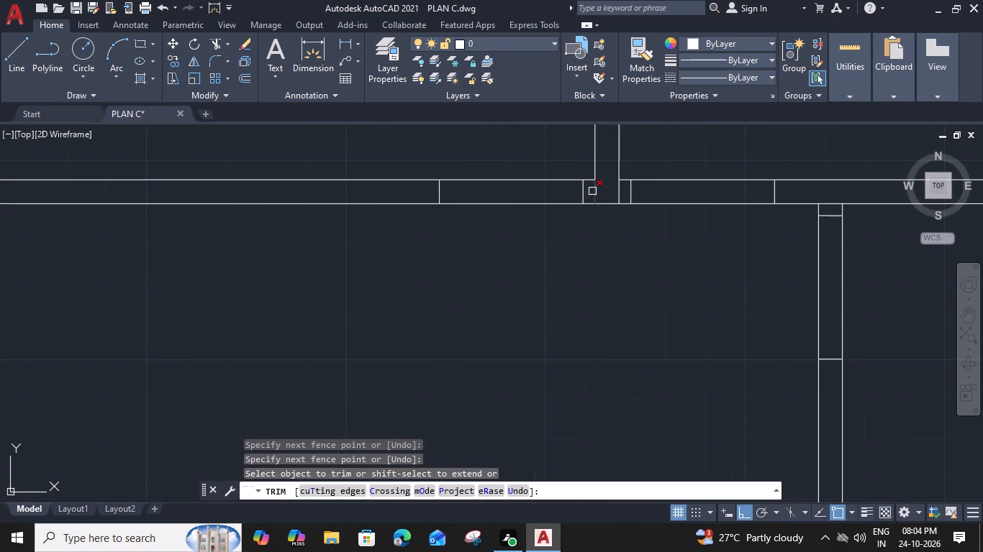
left_click(618, 195)
left_click_drag(531, 163, 560, 270)
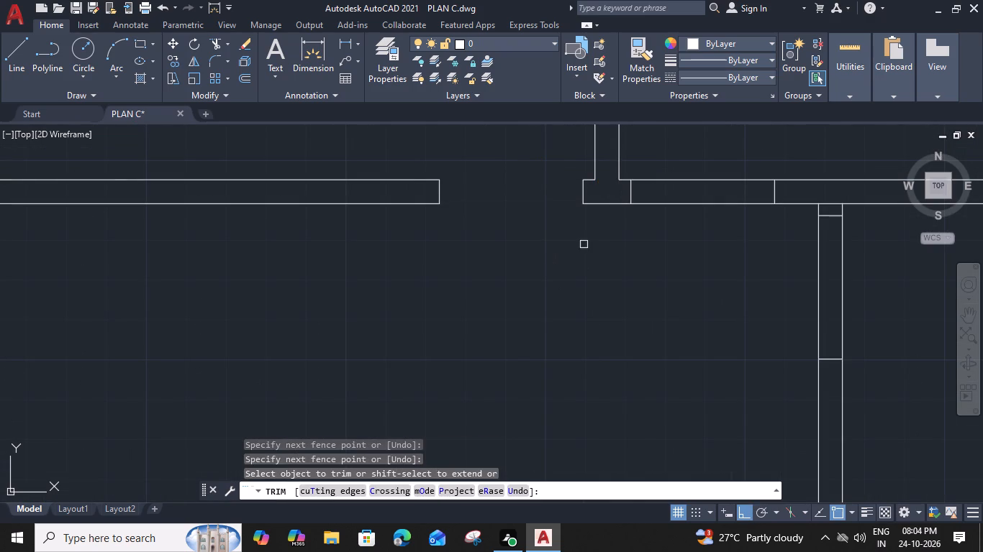
left_click_drag(767, 148, 715, 277)
Trim the wall segments and junction line to cut the opening between the Lounge Area and the 15'-7"X15'-6" Bedroom.
left_click_drag(866, 283, 737, 294)
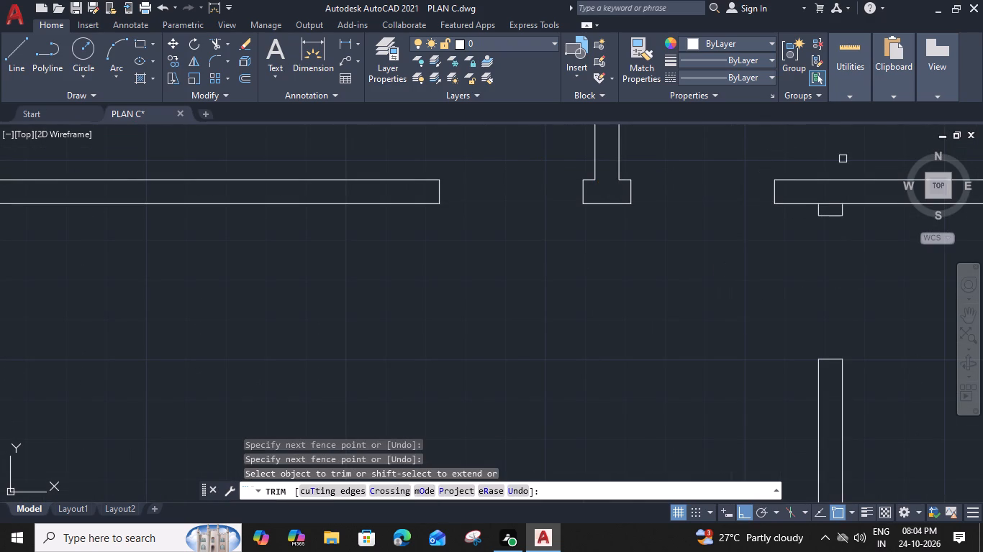
left_click(829, 204)
scroll(829, 203, "down", 3)
middle_click_drag(798, 353, 634, 262)
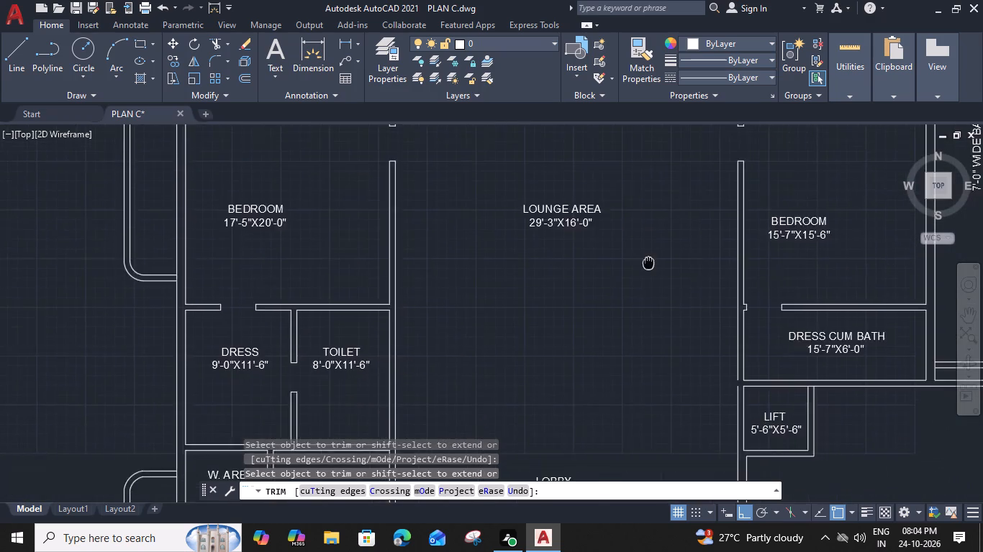
middle_click_drag(634, 262, 448, 344)
key("Escape")
Trim the middle short line and wall segments to cut the opening between the 15'-2"X10'-0" Dress and its adjoining Toilet.
scroll(524, 244, "down", 3)
middle_click_drag(498, 254, 535, 331)
scroll(456, 244, "up", 3)
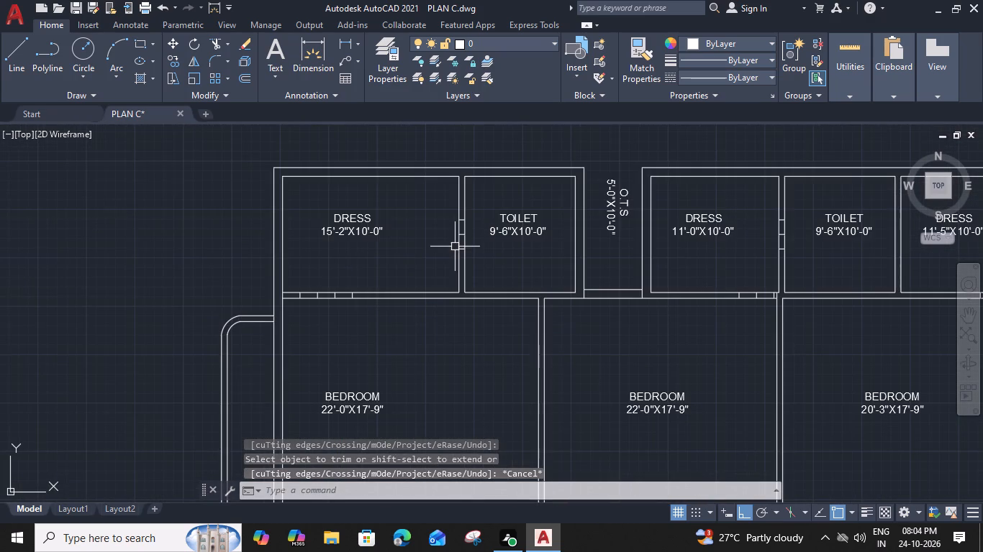
type("TR")
key("space")
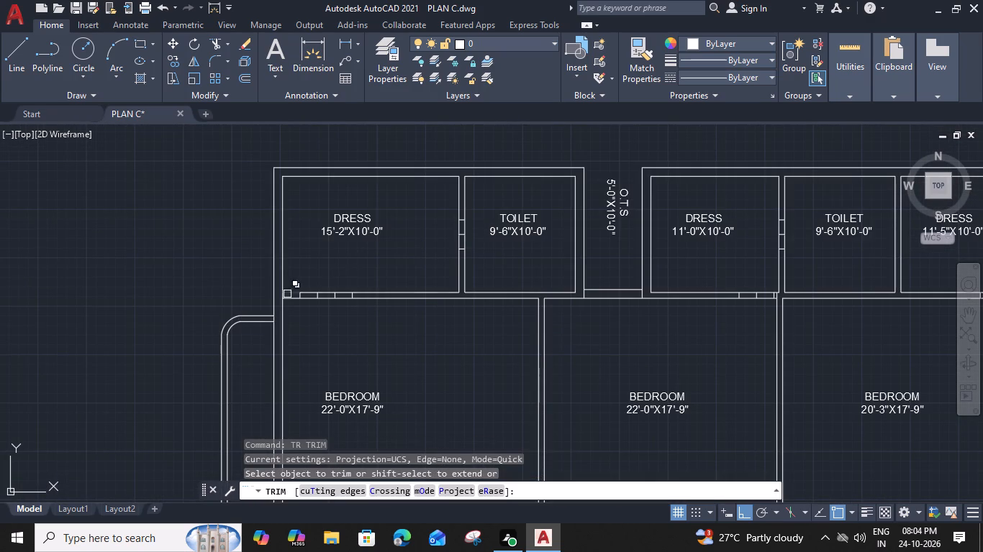
scroll(474, 236, "up", 3)
left_click(426, 226)
left_click_drag(363, 236, 426, 226)
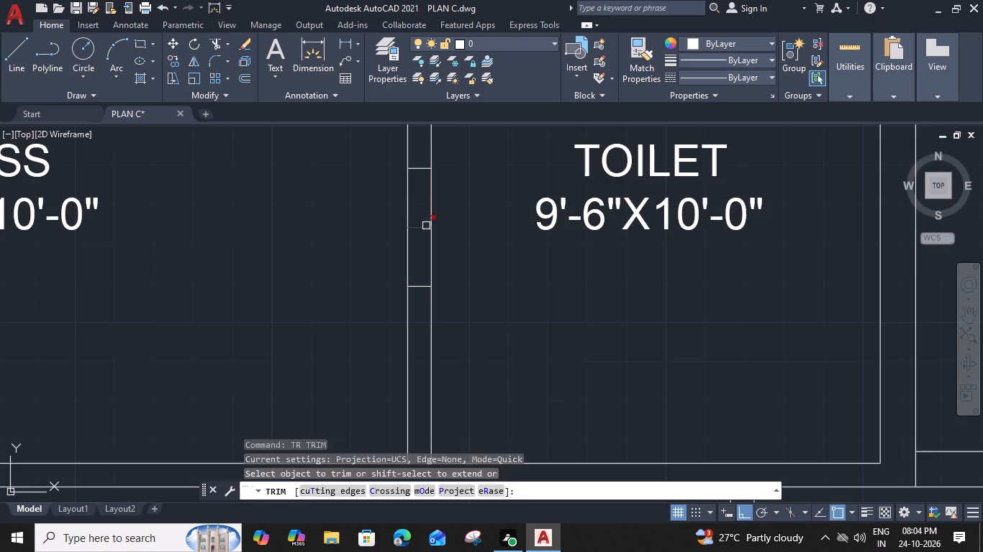
left_click_drag(426, 226, 494, 241)
Trim the inner short lines, wall segments and junction line to cut the opening between the 15'-2"X10'-0" Dress and the 22'-0"X17'-9" Bedroom.
scroll(494, 241, "down", 4)
scroll(417, 299, "up", 3)
middle_click_drag(415, 273, 544, 317)
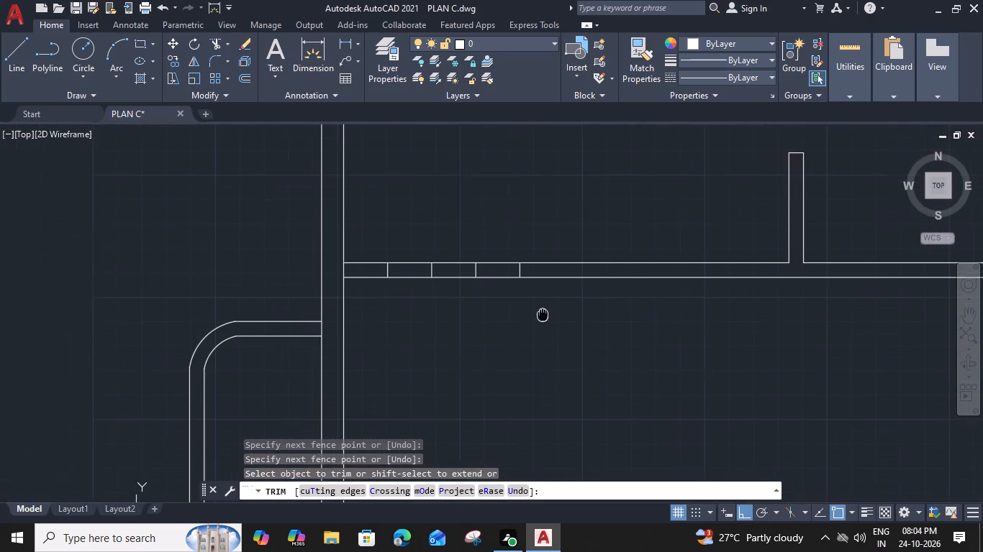
left_click(483, 274)
left_click(471, 276)
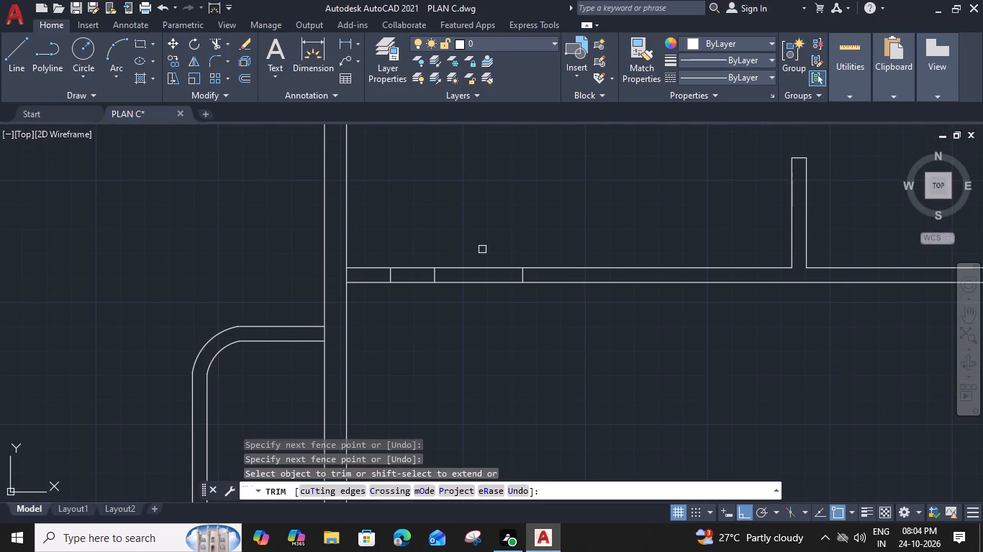
left_click_drag(483, 249, 466, 308)
left_click(387, 276)
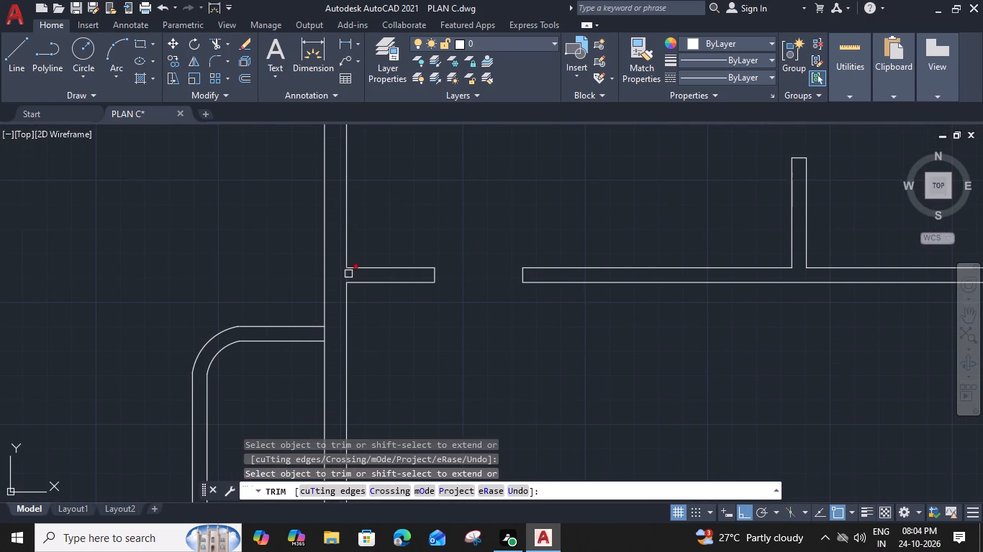
left_click(347, 274)
Trim the junction line, middle short line and wall segments to cut the opening between the 11'-0"X10'-0" Dress and the middle Bedroom.
scroll(347, 274, "down", 2)
middle_click_drag(620, 307, 432, 311)
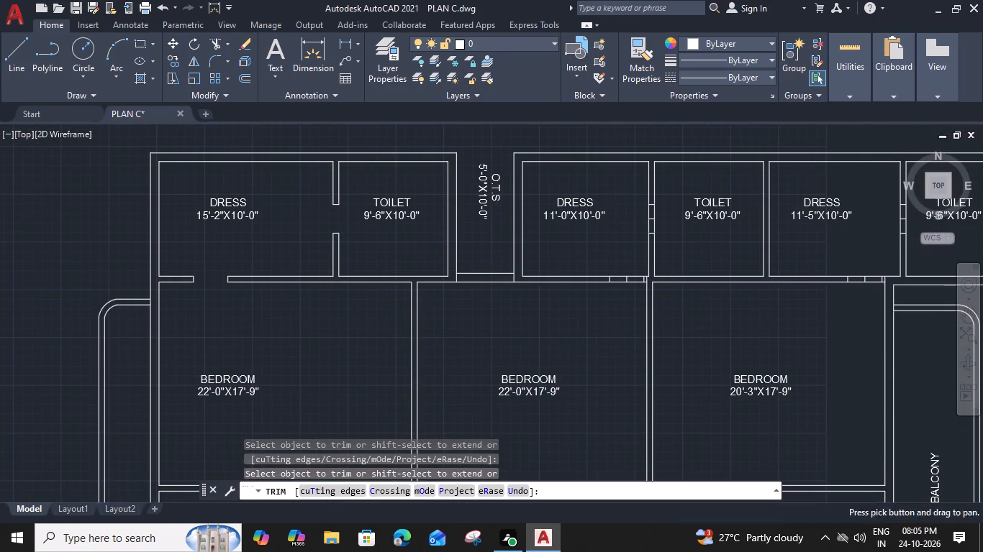
scroll(661, 285, "up", 2)
left_click(626, 270)
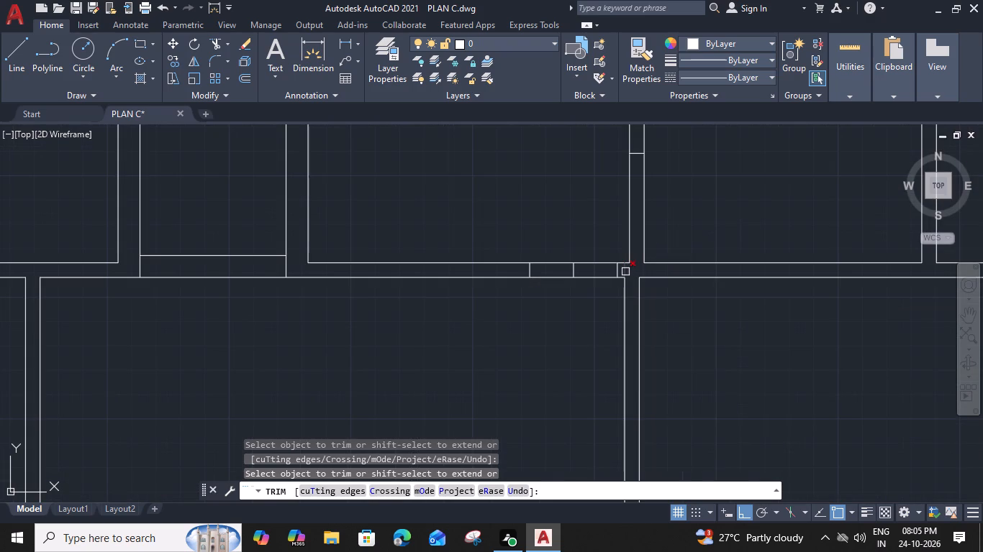
left_click(574, 267)
left_click_drag(594, 243, 565, 341)
Trim the middle short line and wall segments to cut the opening between the 11'-0"X10'-0" Dress and its adjoining Toilet.
scroll(566, 327, "down", 2)
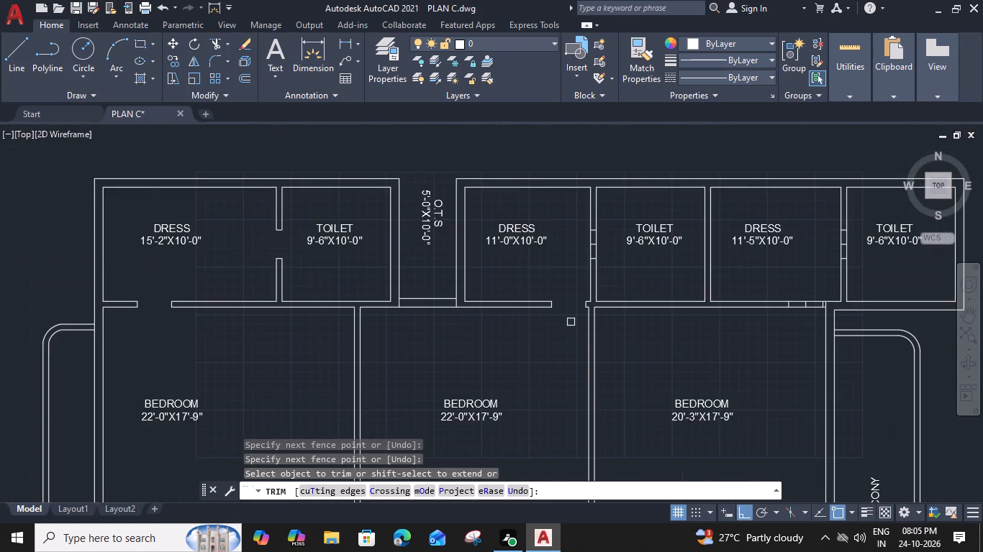
scroll(597, 246, "up", 2)
left_click(592, 241)
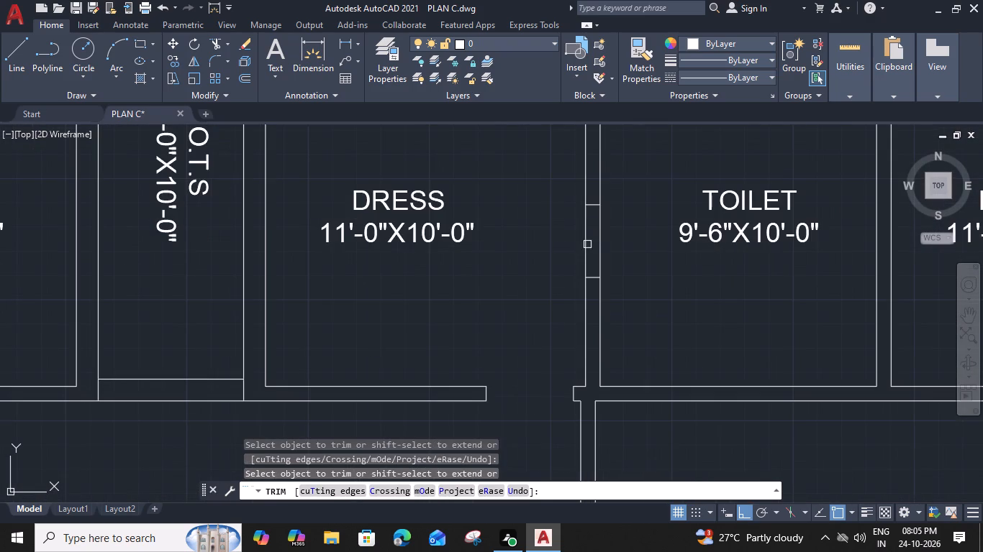
left_click_drag(561, 249, 674, 257)
Trim the middle short line, junction line and wall segments to cut the opening between the 11'-5"X10'-0" Dress and the 20'-3"X17'-9" Bedroom.
scroll(674, 257, "down", 2)
scroll(753, 309, "up", 2)
middle_click_drag(798, 326, 779, 317)
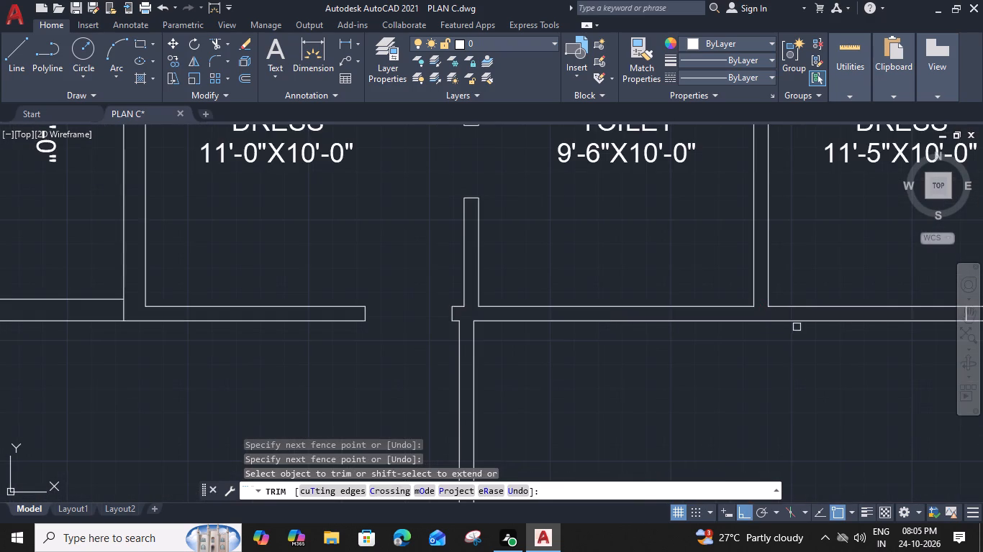
middle_click_drag(779, 317, 419, 304)
left_click(628, 292)
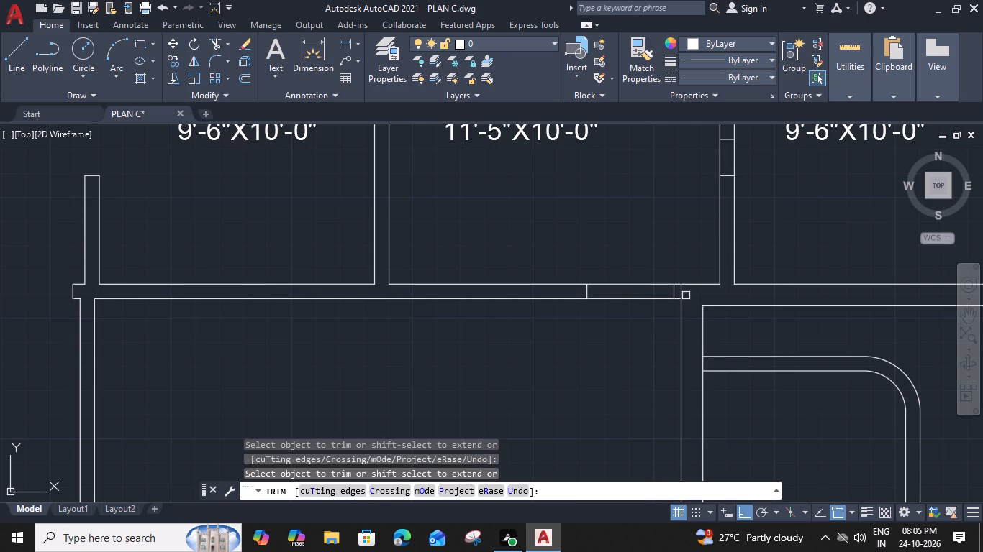
left_click(683, 293)
left_click_drag(634, 232, 607, 342)
Trim the middle short line and wall segments to cut the opening between the 11'-5"X10'-0" Dress and its adjoining Toilet.
middle_click_drag(701, 202, 597, 280)
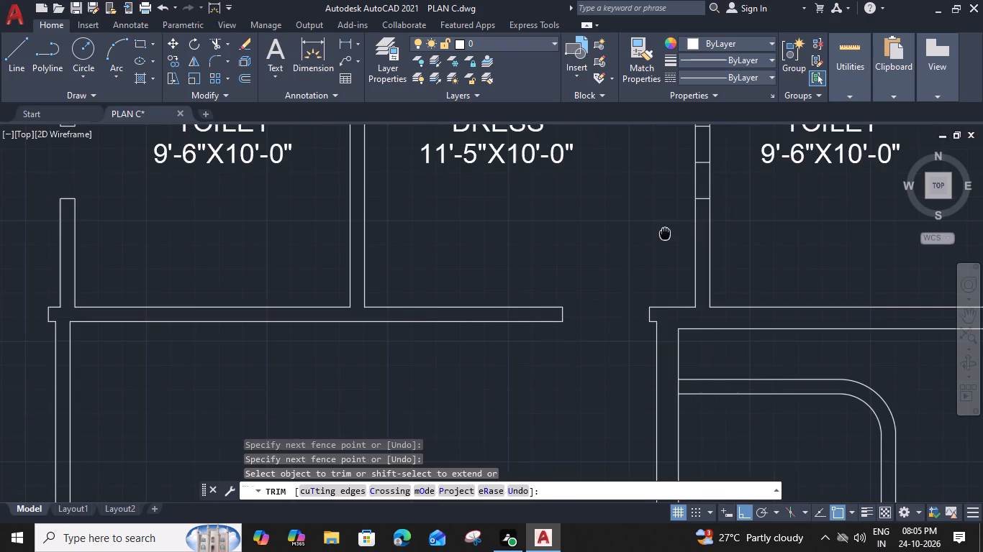
left_click(624, 215)
left_click_drag(582, 224, 689, 250)
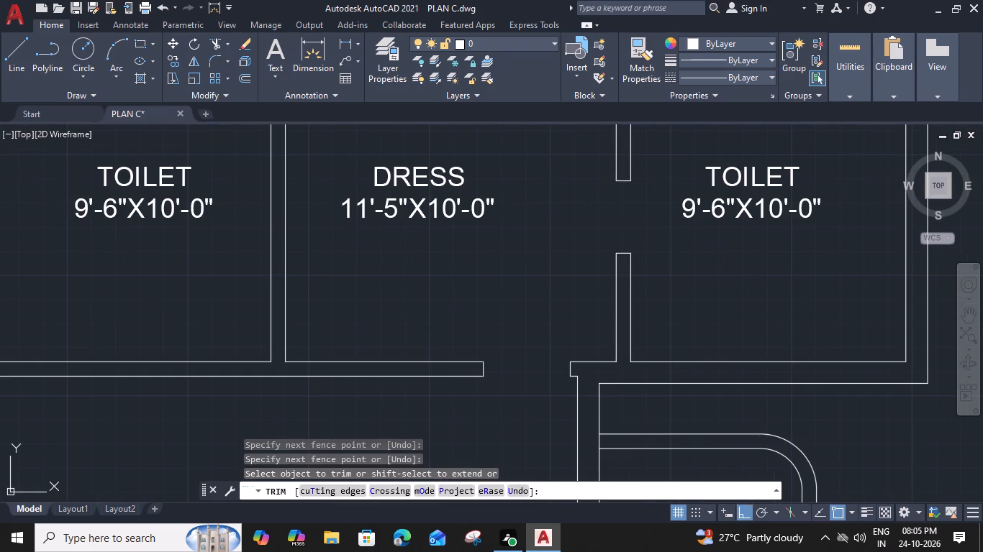
key("Escape")
Look over the bedroom, Lounge Area and Lobby walls down to the Kitchen and Drg. Room for openings still to cut.
scroll(540, 270, "down", 2)
middle_click_drag(497, 323, 616, 284)
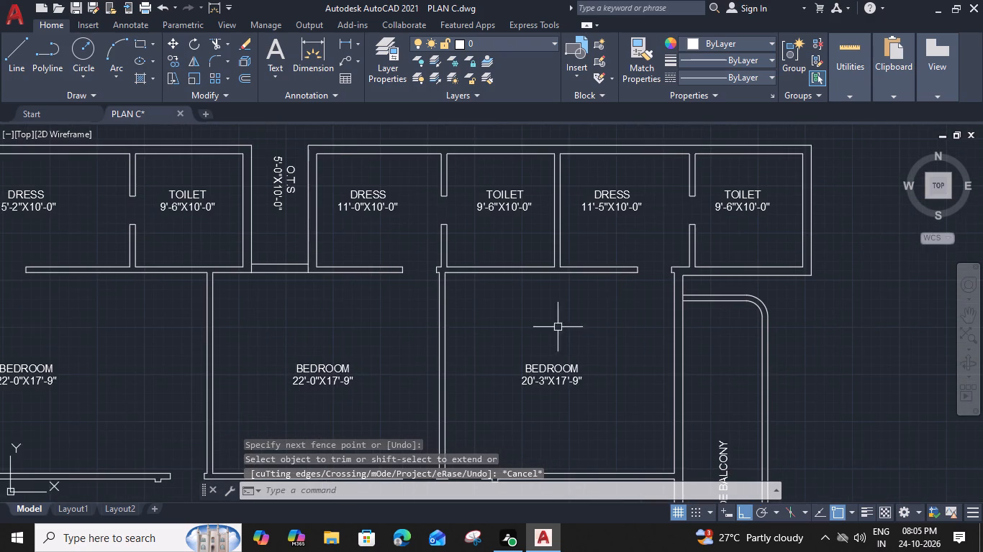
scroll(514, 370, "down", 1)
middle_click_drag(506, 374, 569, 235)
middle_click_drag(500, 346, 499, 323)
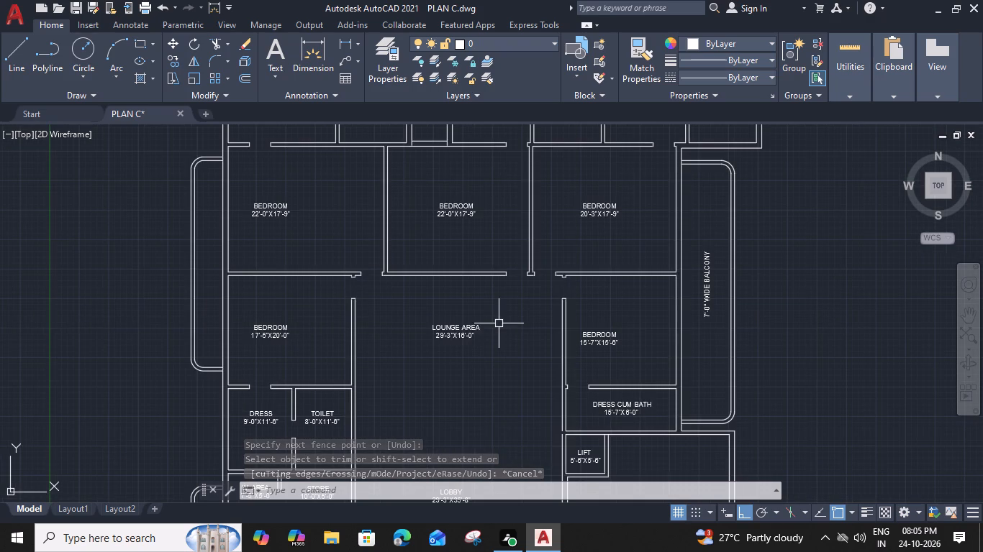
middle_click_drag(485, 351, 491, 325)
middle_click_drag(473, 362, 479, 341)
middle_click_drag(514, 380, 527, 310)
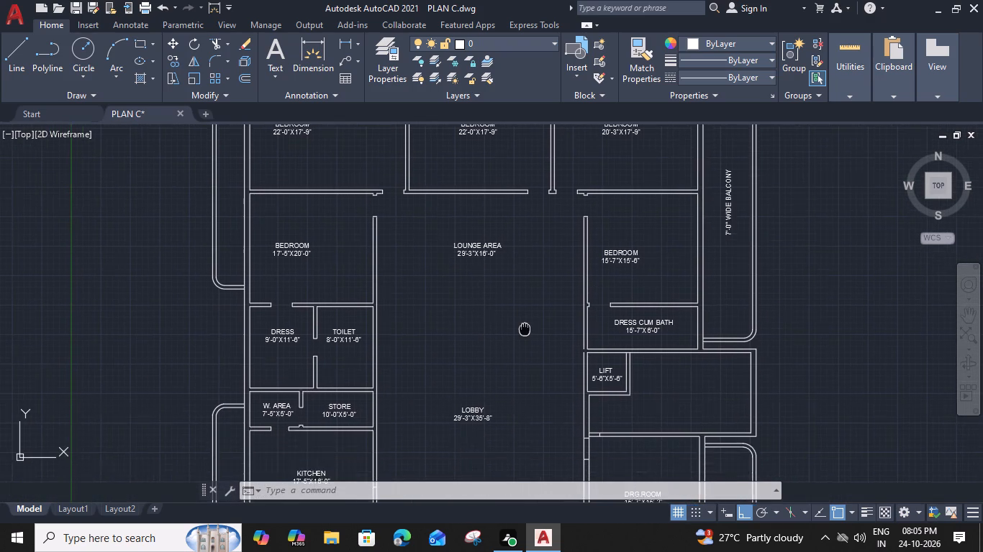
middle_click_drag(527, 310, 535, 234)
middle_click_drag(501, 383, 506, 356)
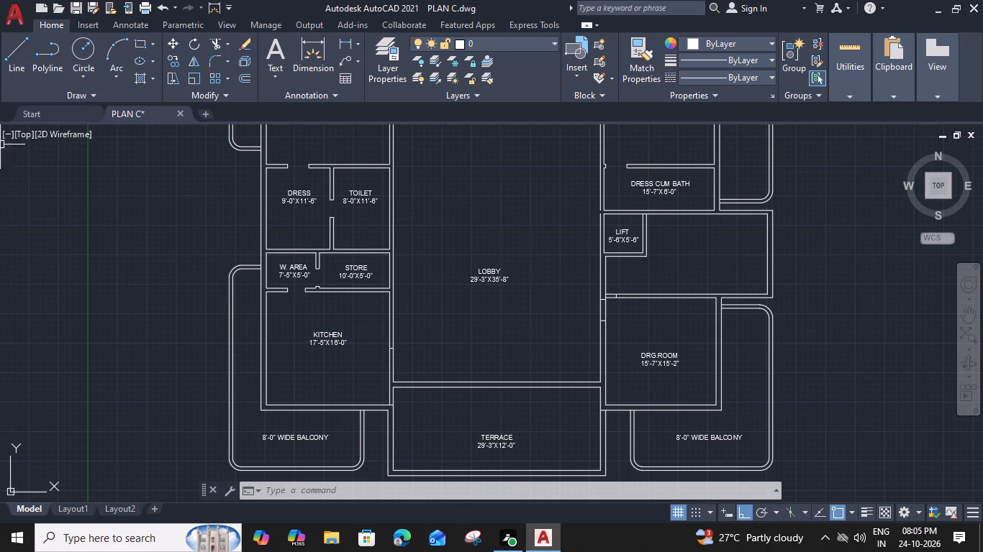
Offset the short line in the Kitchen–Lobby wall by 3' to both sides along the wall.
scroll(338, 379, "up", 2)
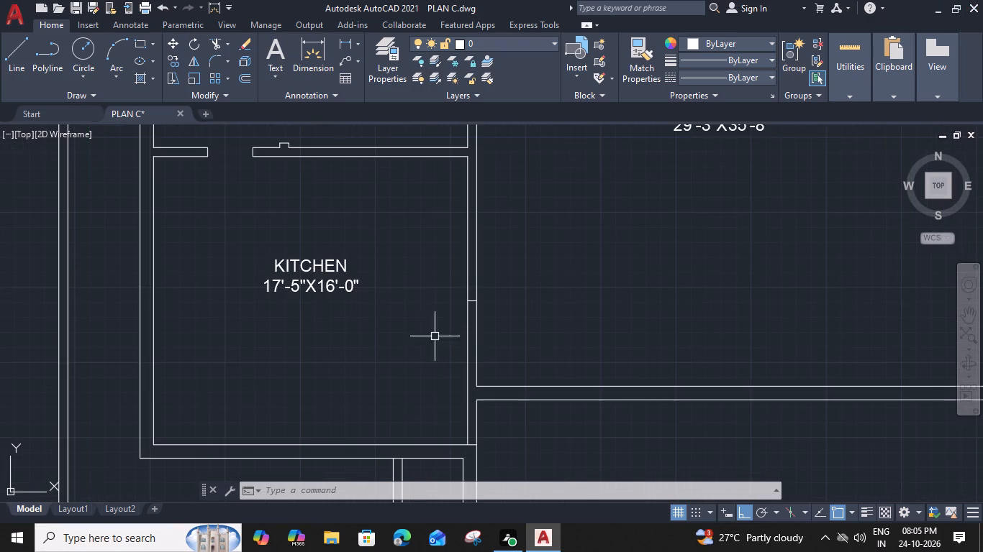
left_click(474, 303)
type("O")
key("space")
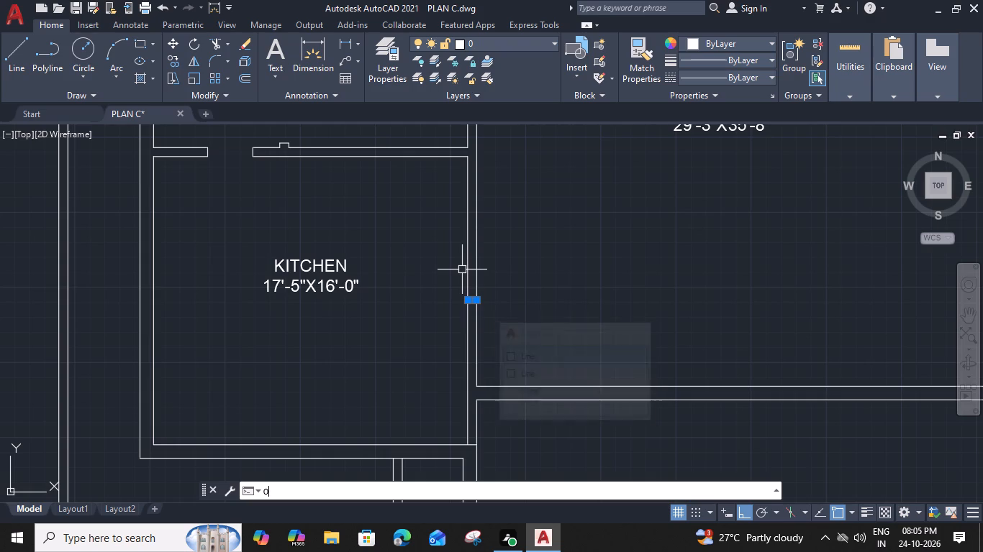
key("3")
key("apostrophe")
key("space")
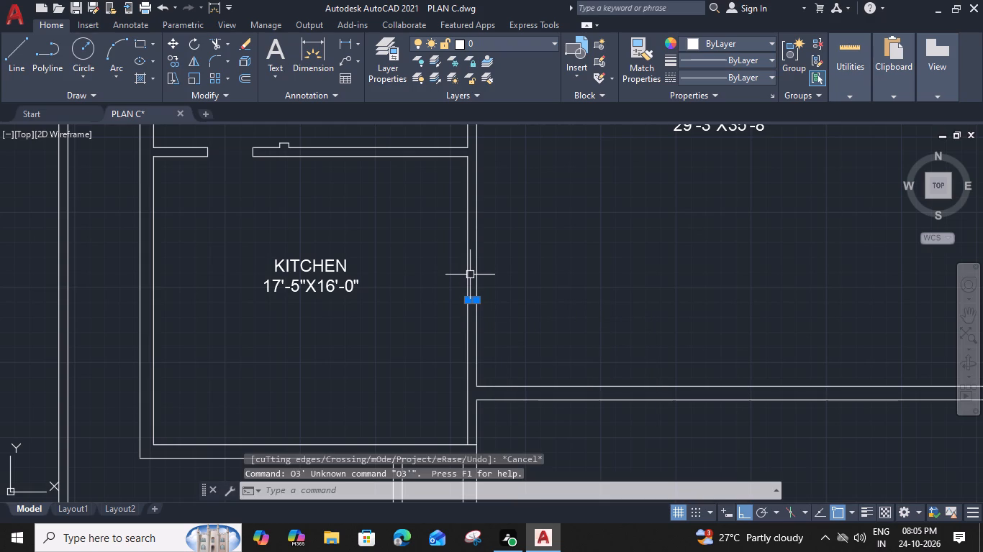
type("O")
key("space")
type("3'")
key("space")
left_click(471, 267)
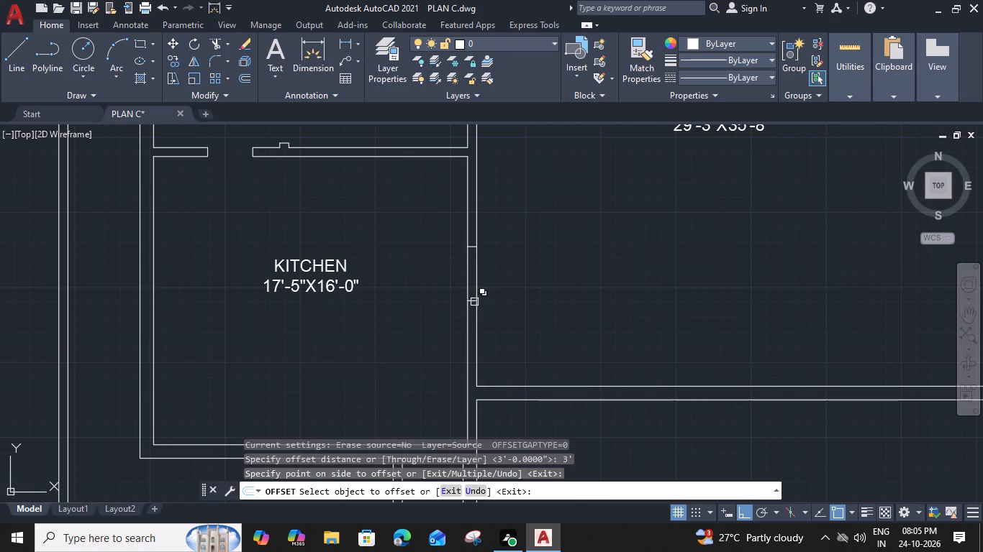
left_click(471, 302)
left_click(471, 341)
middle_click_drag(473, 312, 463, 341)
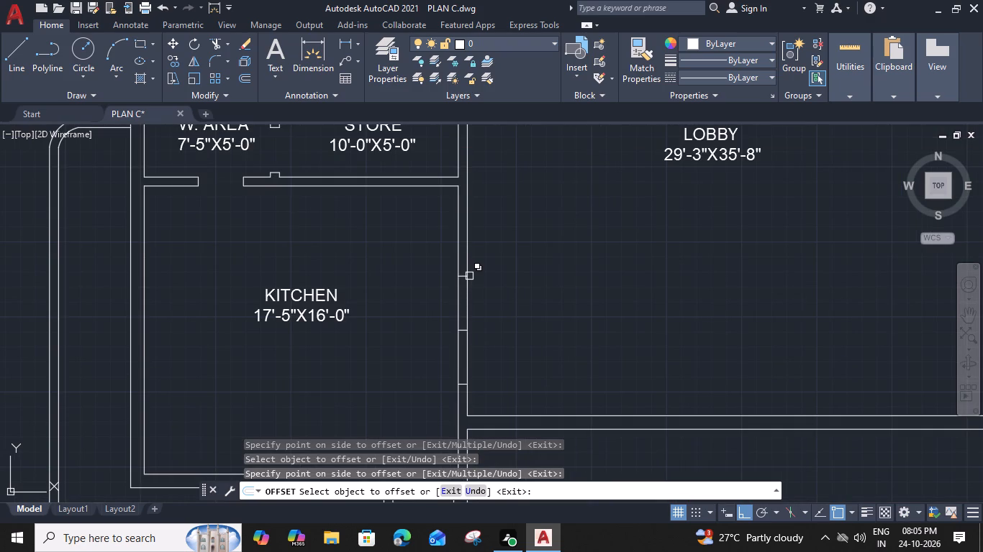
key("Escape")
key("t")
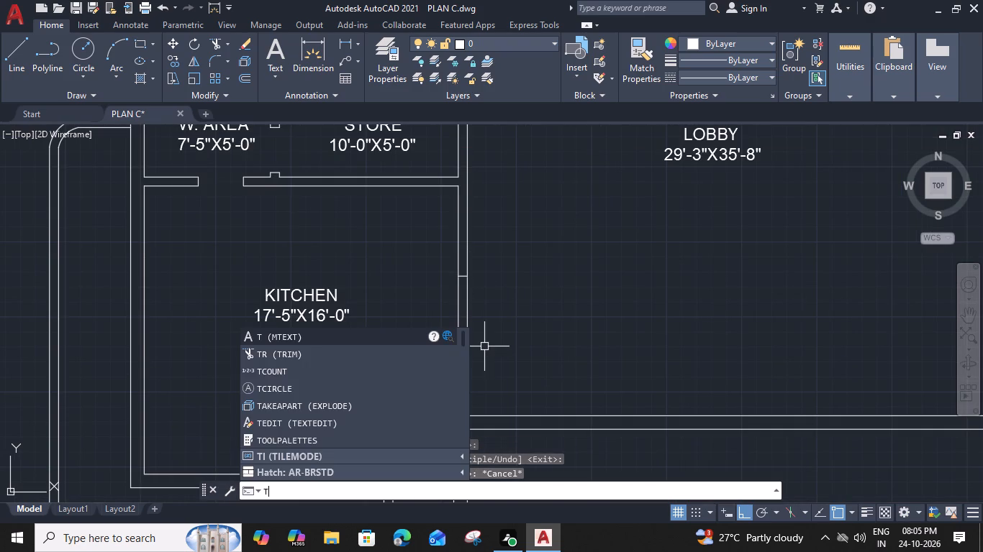
key("Escape")
Offset the uppermost short line in the Kitchen–Lobby wall a further 3' upward.
scroll(481, 337, "up", 1)
middle_click_drag(471, 316, 467, 333)
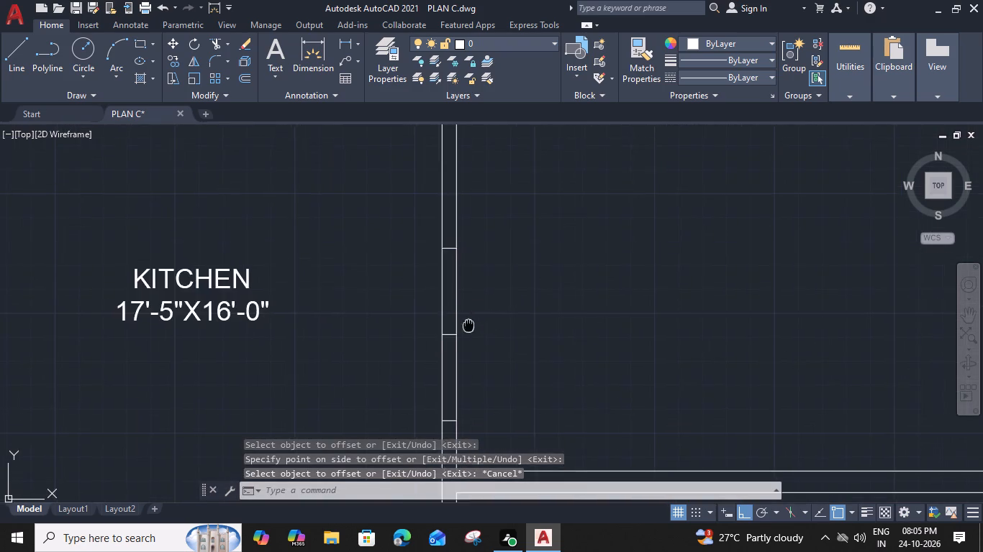
middle_click_drag(467, 333, 450, 436)
left_click(432, 360)
key("o")
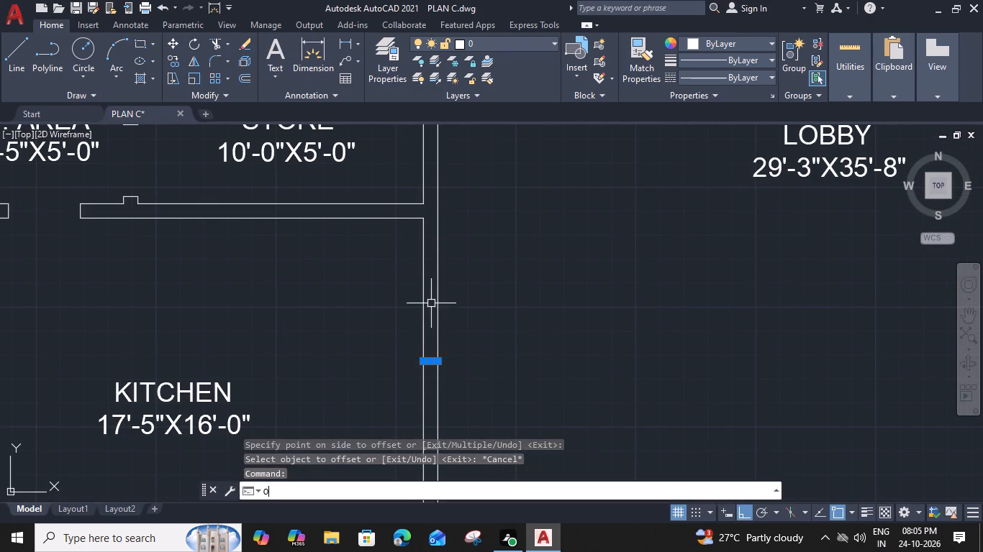
key("space")
type("3'")
key("space")
left_click(433, 295)
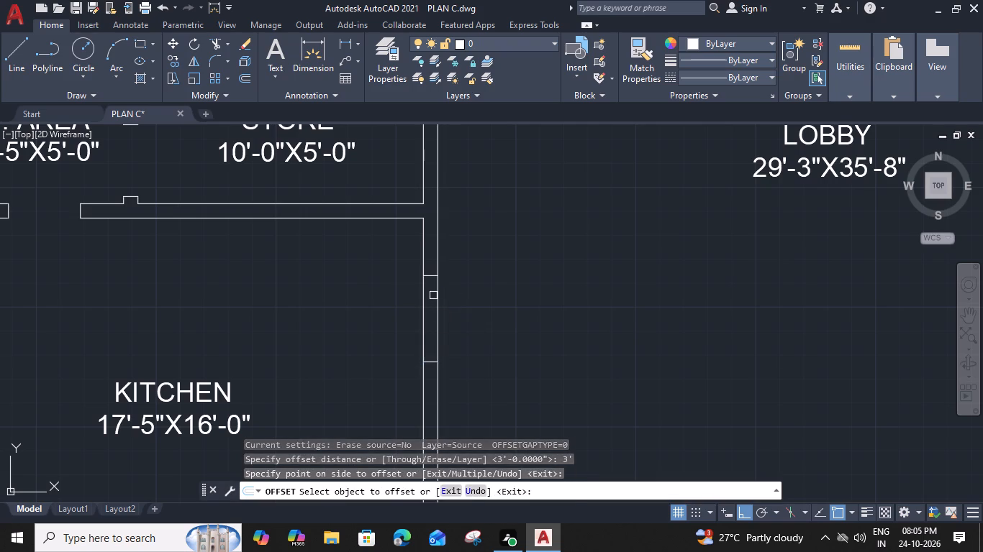
key("Escape")
Trim the two inner short lines and the wall segments to cut the opening between the Kitchen and the Lobby.
type("TR")
key("space")
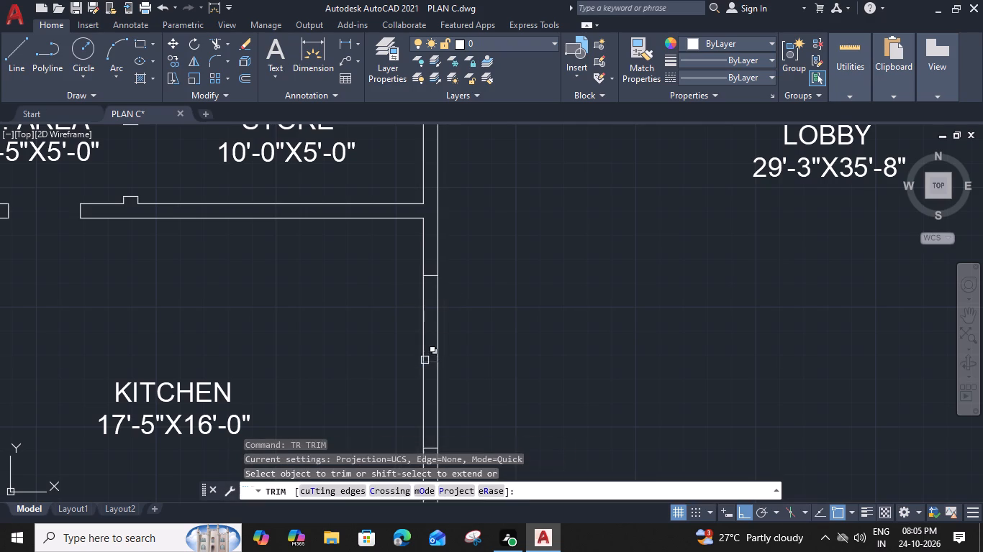
left_click(430, 364)
scroll(430, 364, "down", 1)
middle_click_drag(432, 360, 445, 288)
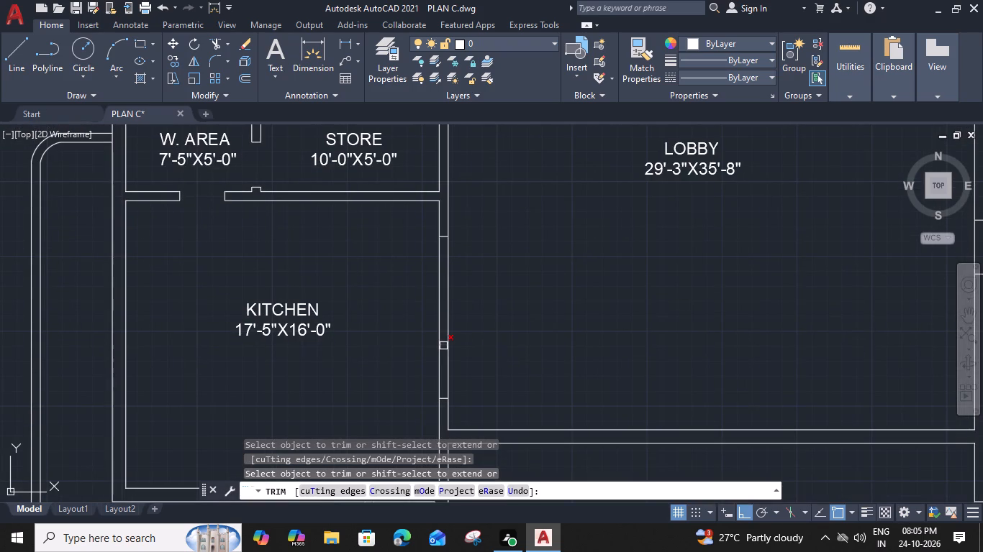
left_click(443, 346)
left_click(428, 316)
left_click(507, 341)
key("Escape")
Trim the wall segments between the two short lines to cut the opening between the Lobby and the Drg. Room.
scroll(508, 337, "down", 2)
middle_click_drag(615, 380, 430, 356)
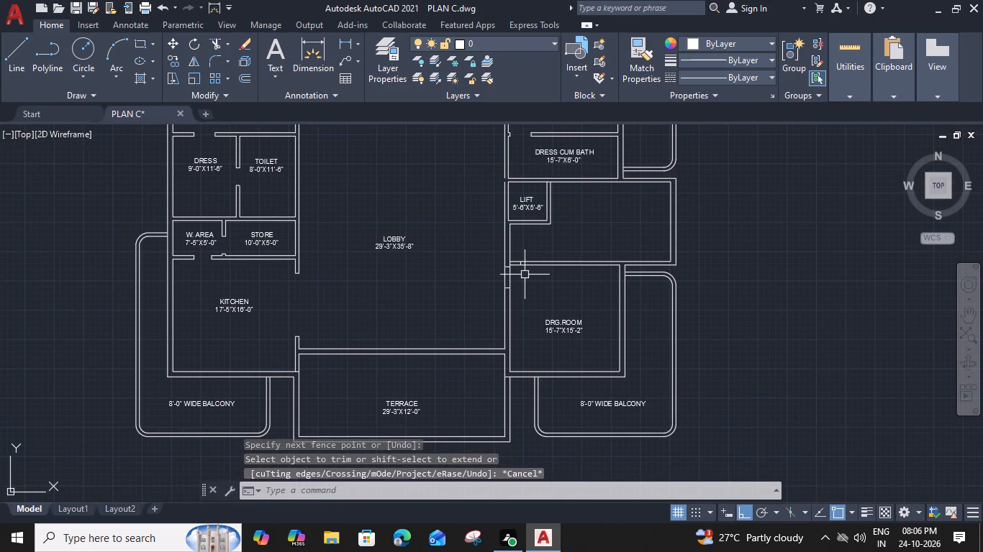
type("TR")
key("space")
scroll(525, 275, "up", 3)
left_click_drag(515, 271, 476, 271)
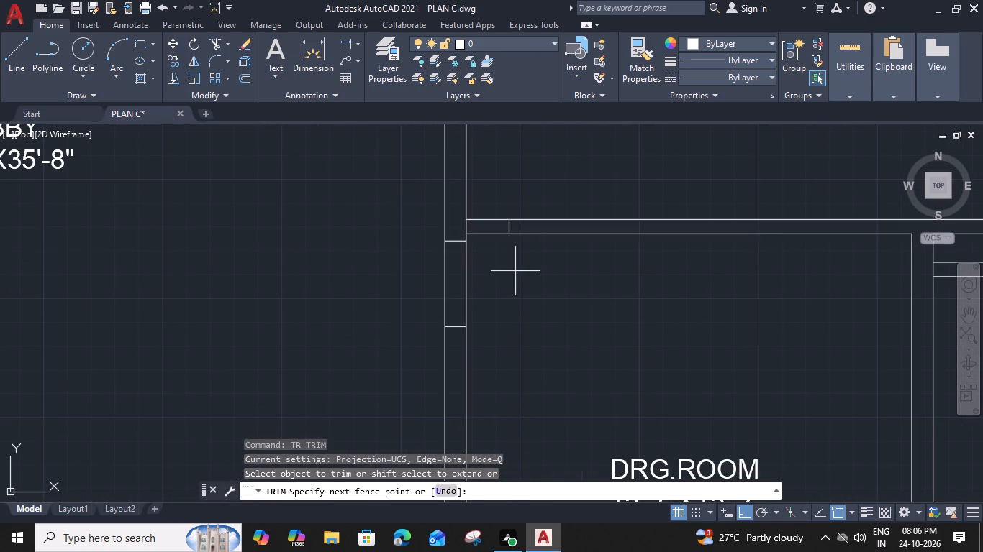
left_click_drag(397, 281, 578, 298)
key("Escape")
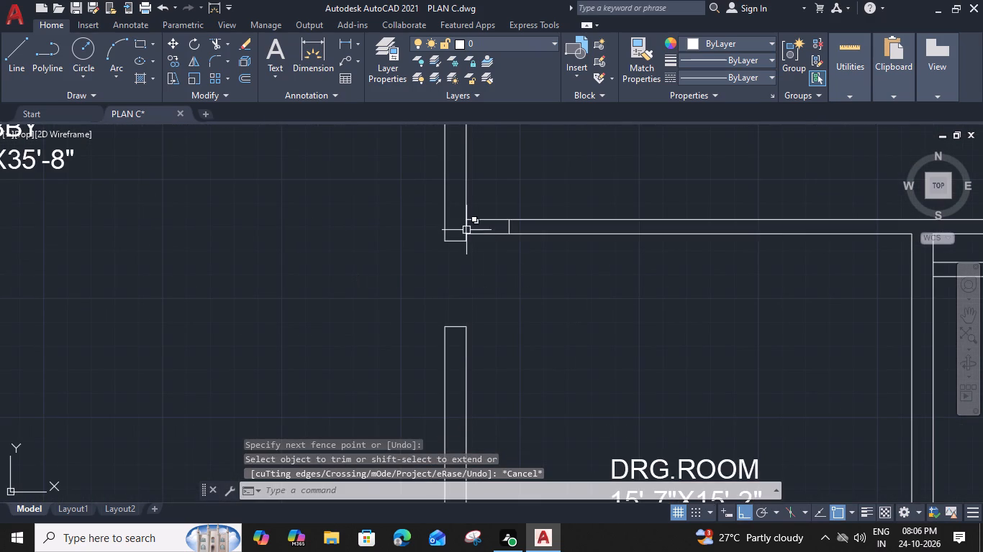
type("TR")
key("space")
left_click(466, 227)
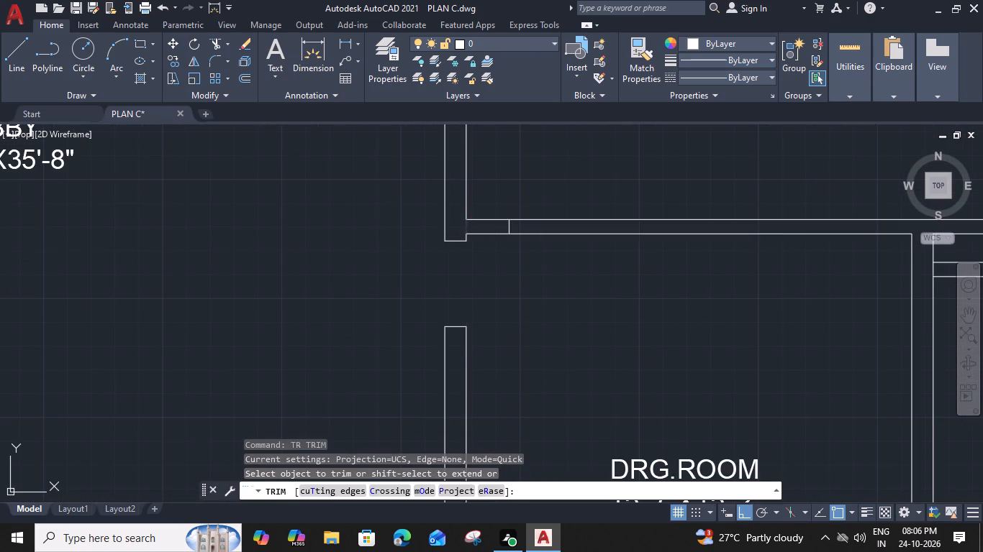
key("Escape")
Offset the short line in the Drg. Room's upper wall by 3' away from the Lobby wall.
left_click(508, 229)
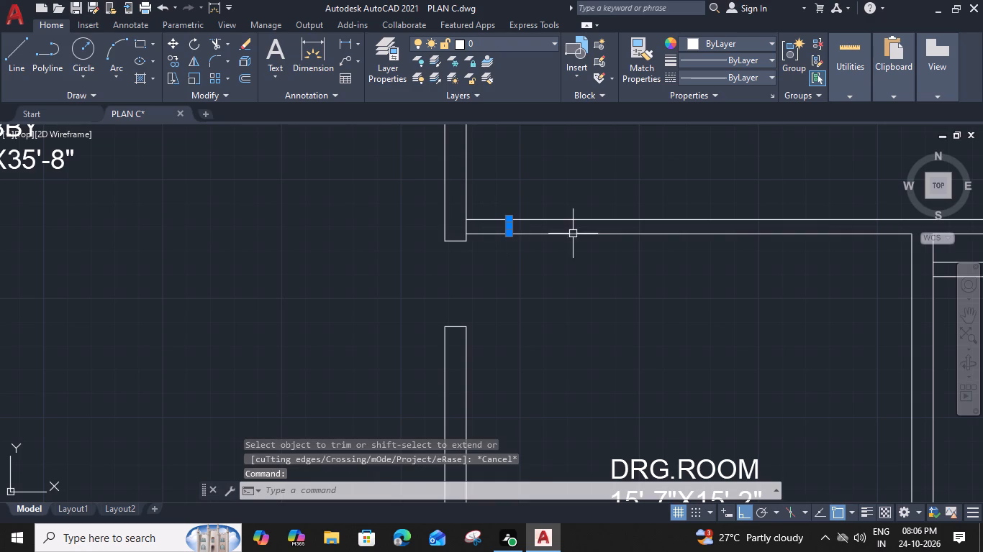
key("o")
key("space")
type("3'")
key("space")
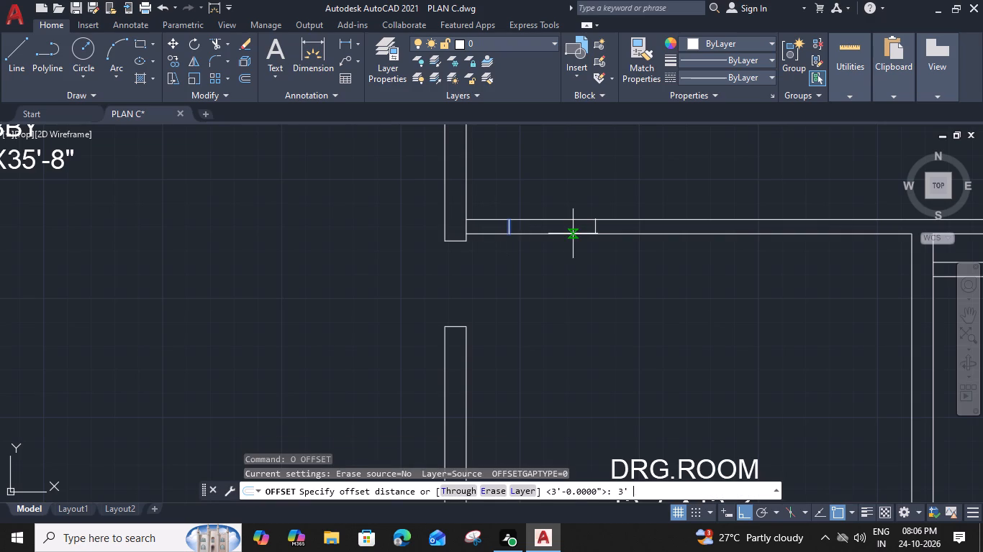
left_click(602, 244)
key("Escape")
Trim the junction line at the Lobby wall and the wall segments to cut the opening in the Drg. Room's upper wall.
key("t")
type("R")
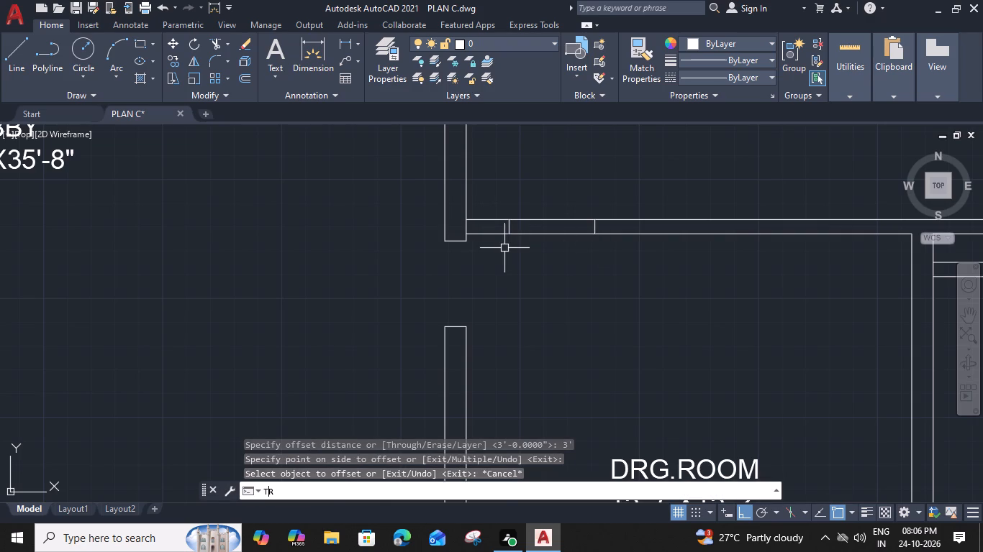
key("space")
scroll(481, 229, "up", 3)
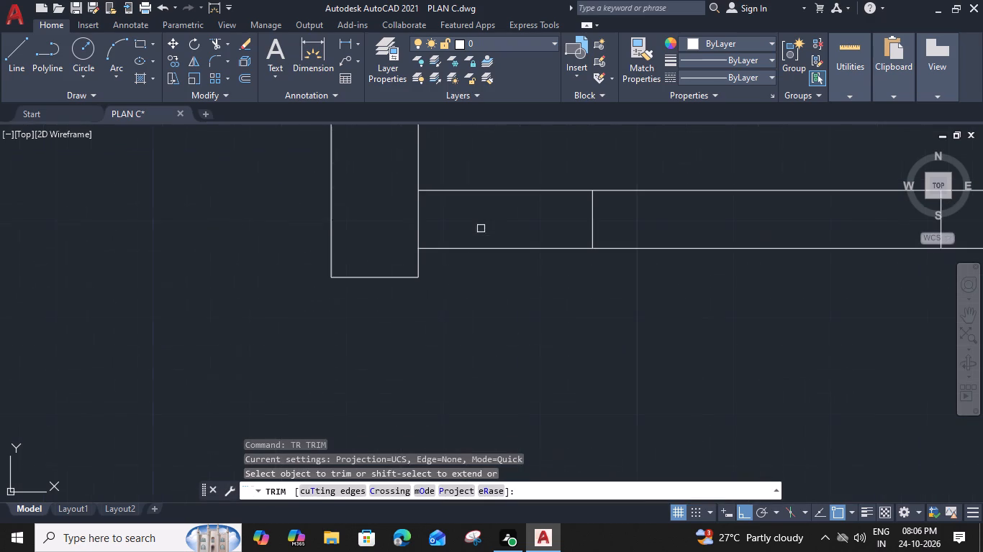
left_click(418, 224)
scroll(418, 224, "down", 3)
left_click_drag(522, 206, 515, 275)
key("Escape")
scroll(511, 249, "down", 2)
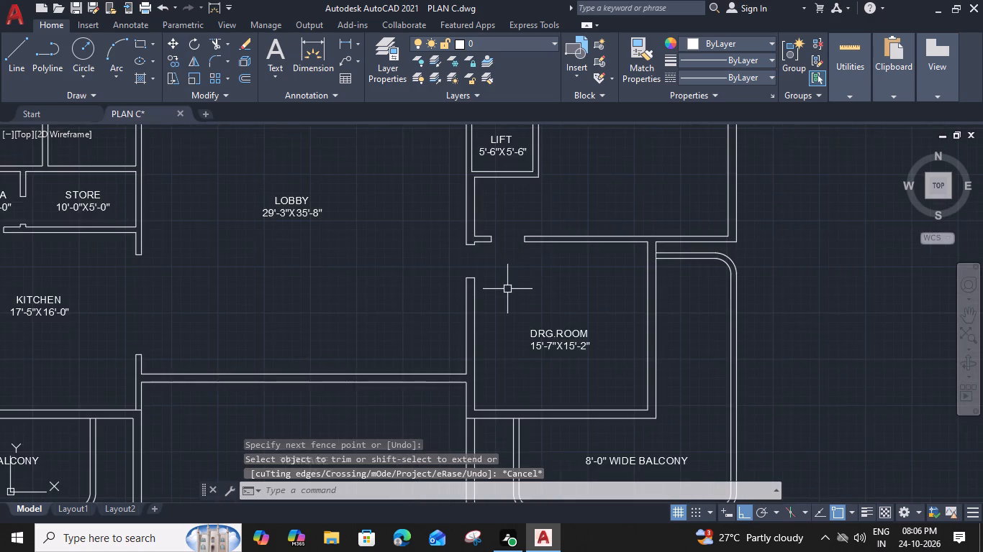
Draw a short line across the Lift's lower wall at the middle of its inner face.
middle_click_drag(507, 289, 459, 331)
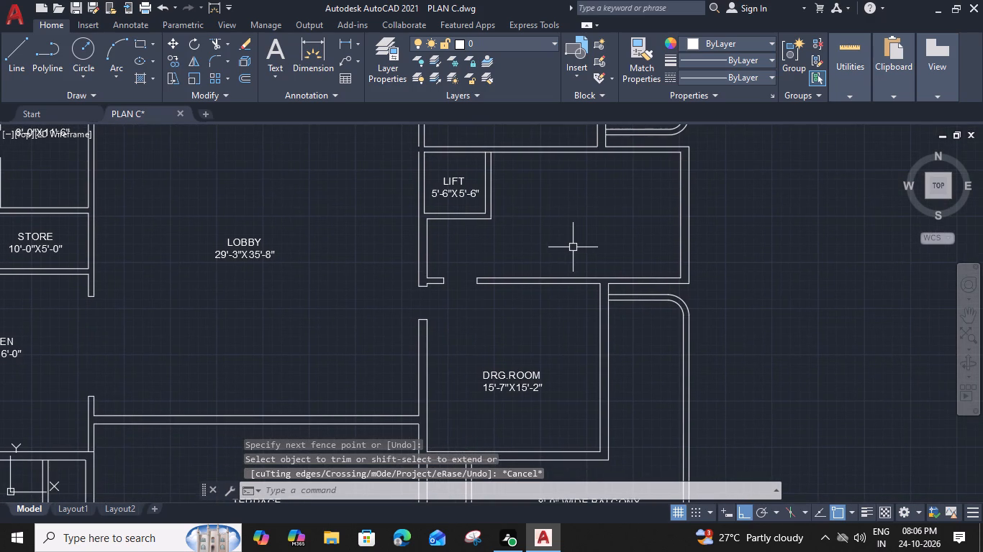
scroll(373, 233, "down", 2)
middle_click_drag(360, 239, 433, 351)
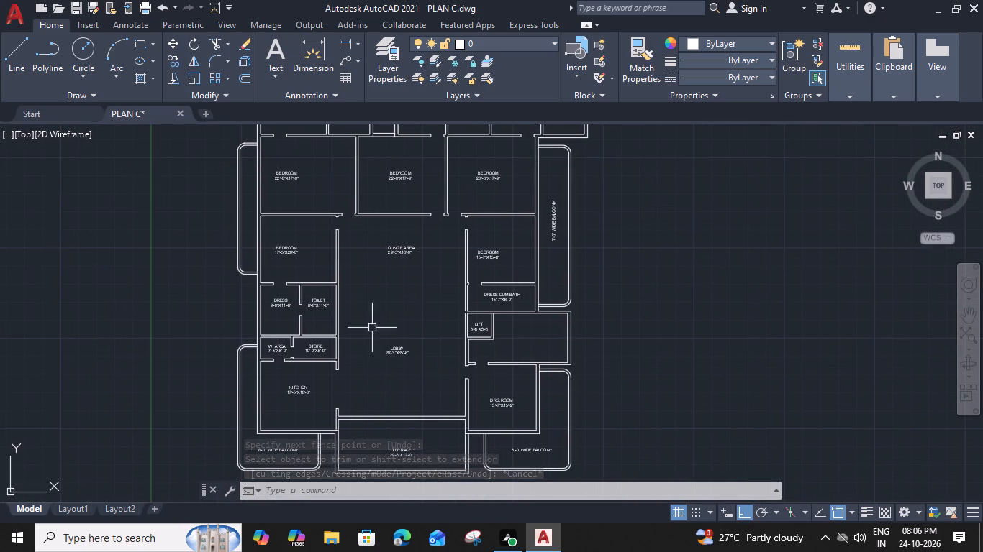
scroll(474, 323, "up", 5)
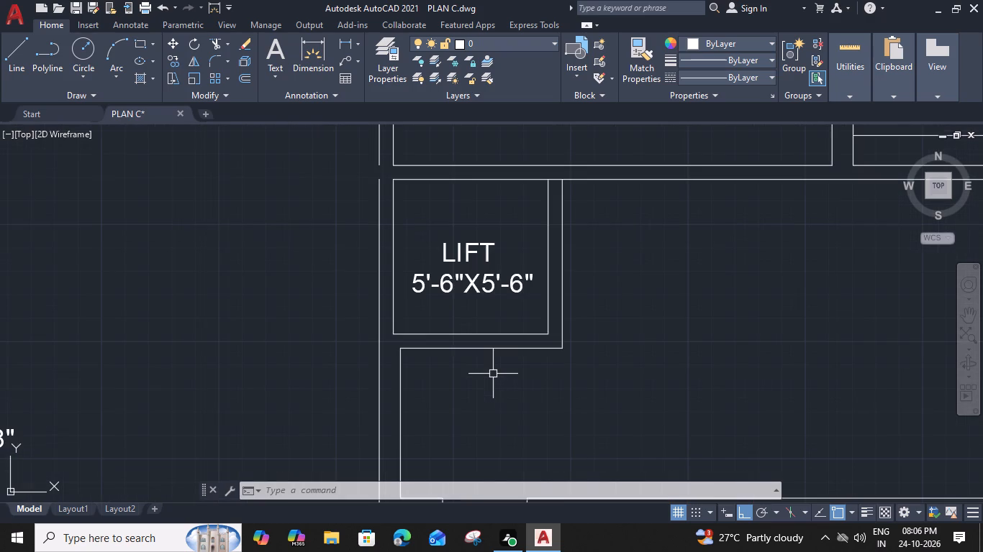
key("l")
key("space")
scroll(467, 359, "up", 1)
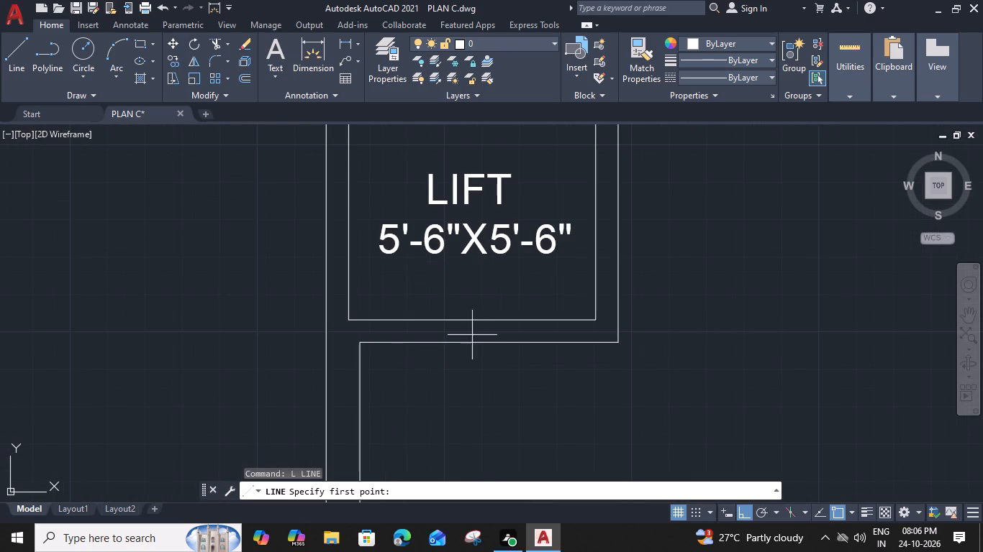
left_click(470, 321)
left_click(470, 343)
key("space")
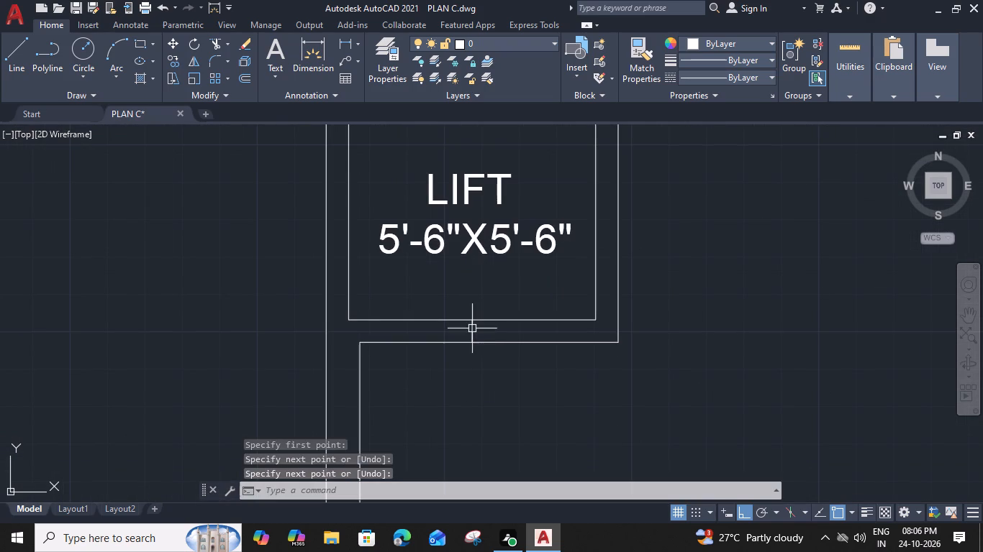
Offset the short line in the Lift's lower wall by 1'3" to both sides.
left_click(472, 328)
key("o")
key("space")
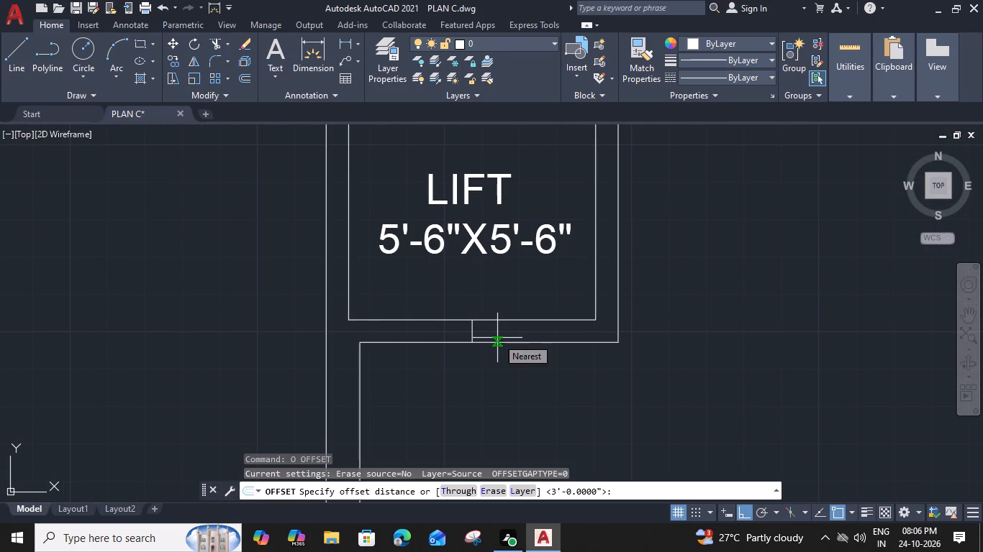
key("1")
type("'3")
key("shift+quotedbl")
key("Return")
left_click(525, 335)
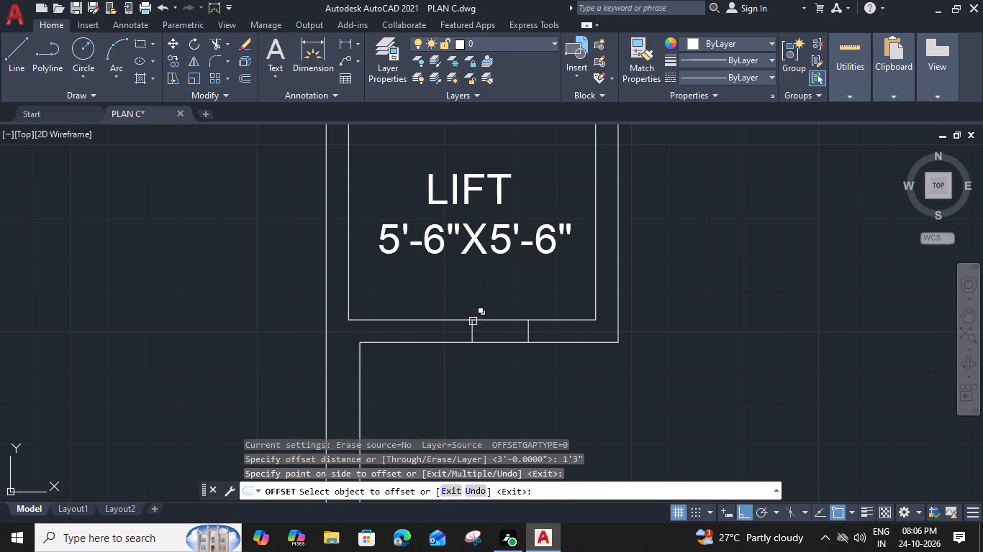
left_click_drag(473, 327, 466, 328)
left_click(444, 332)
key("Escape")
Trim the middle short line and the wall segments between the outer two to cut the Lift's door opening.
type("TR")
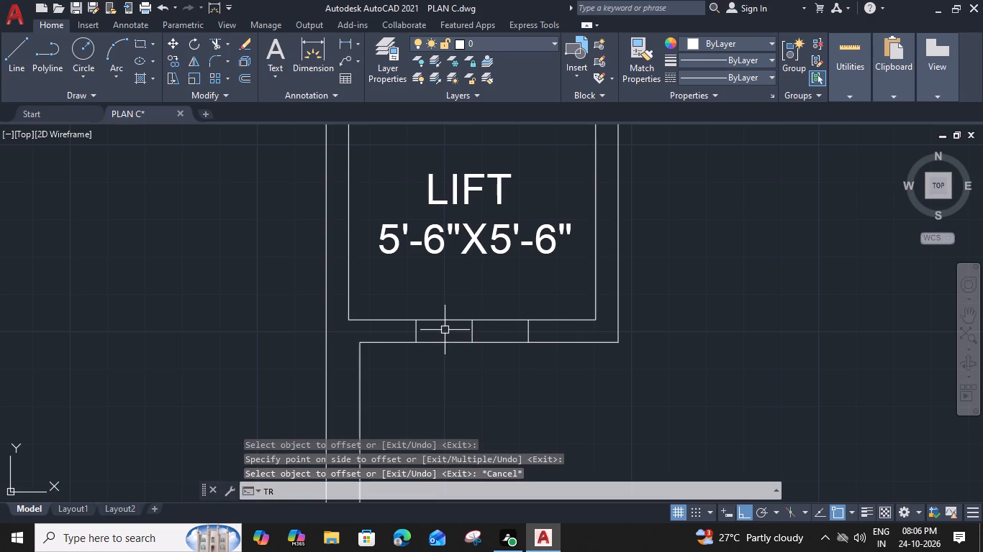
key("space")
left_click(474, 336)
left_click_drag(500, 301, 476, 390)
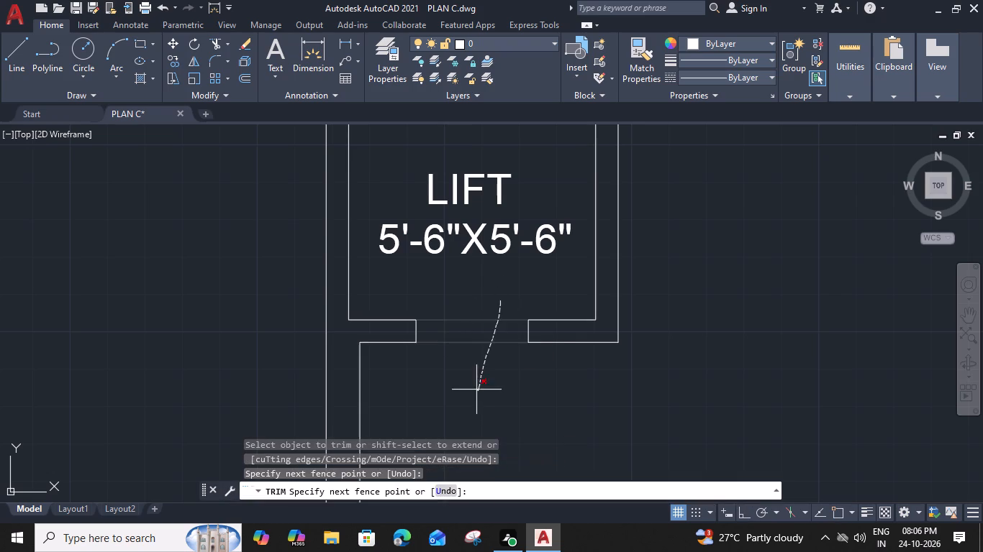
key("Escape")
Insert the Door - Imperial block from the architectural samples into the open area between the Toilet and the Lobby.
scroll(466, 371, "down", 3)
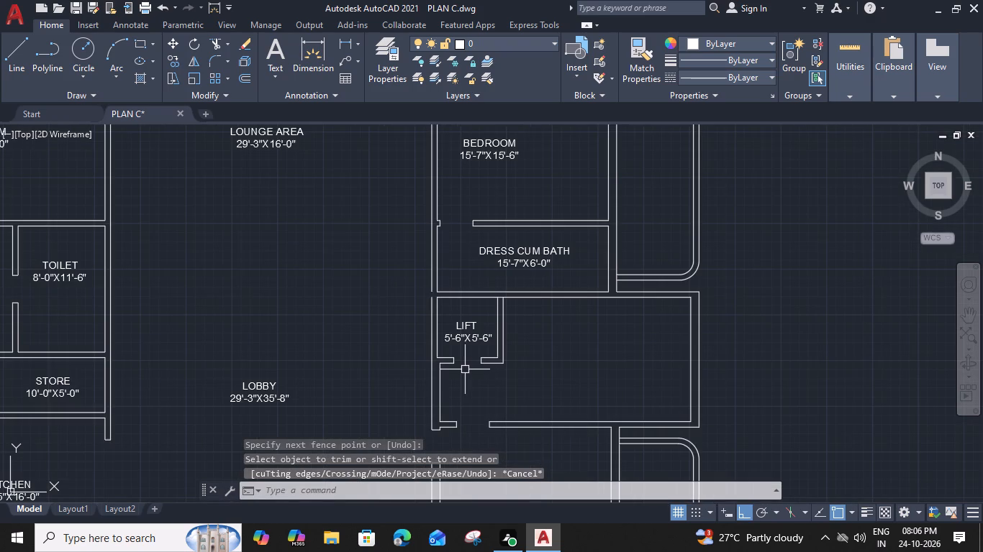
middle_click_drag(382, 342, 548, 385)
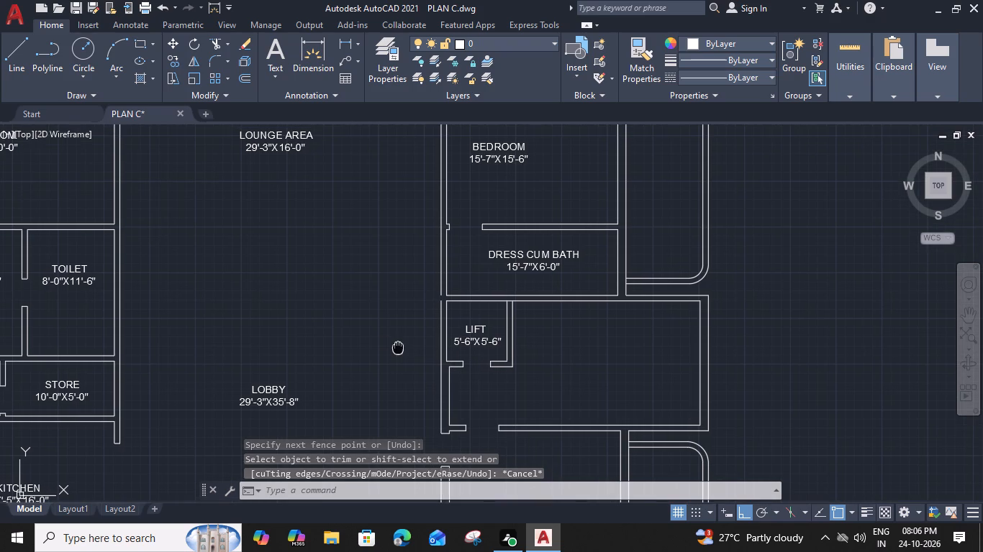
scroll(503, 332, "down", 2)
middle_click_drag(492, 352, 536, 393)
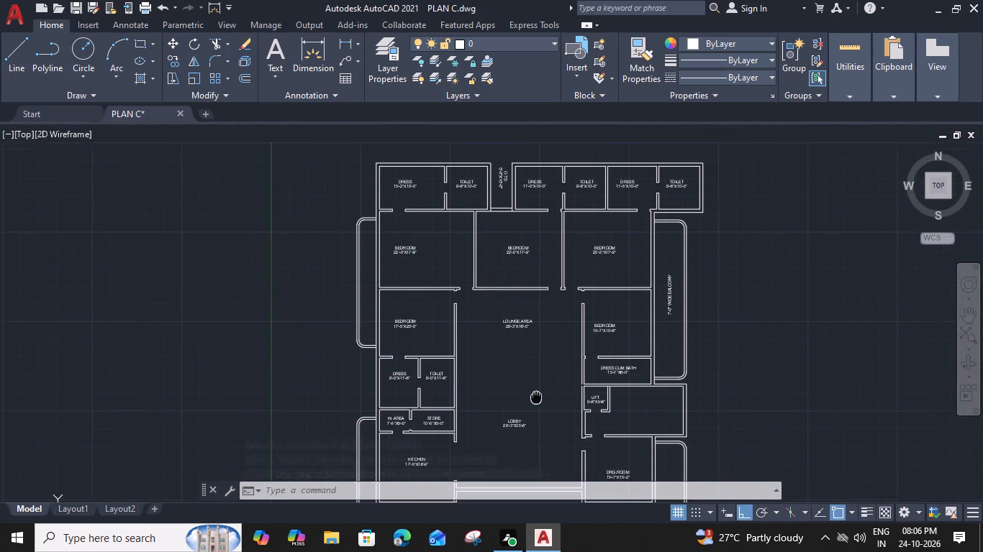
middle_click_drag(536, 393, 538, 400)
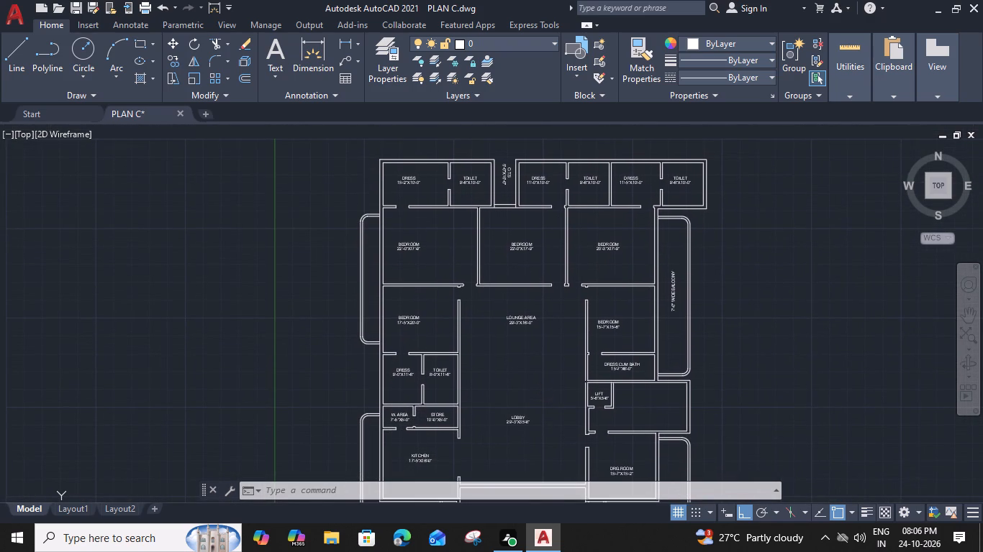
key("ctrl+3")
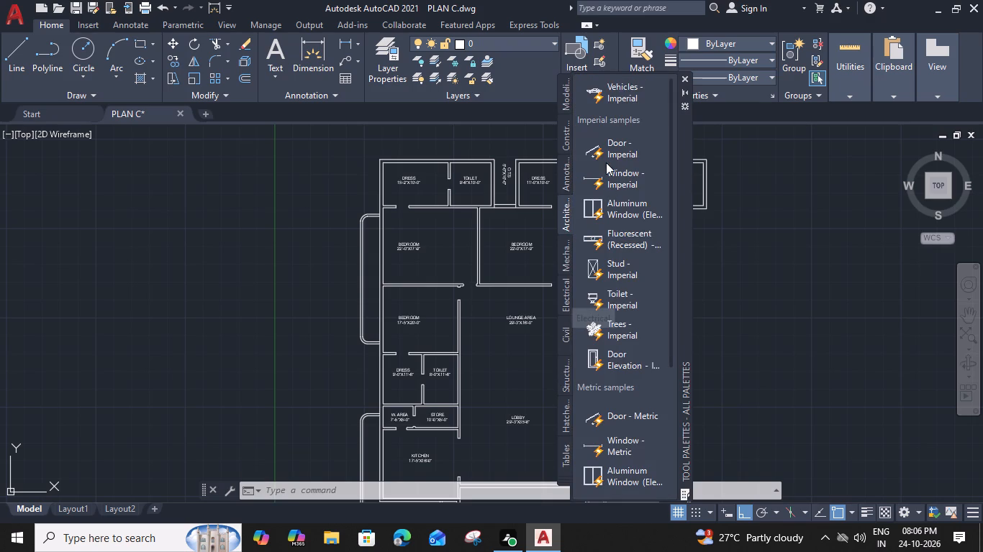
left_click_drag(608, 153, 494, 323)
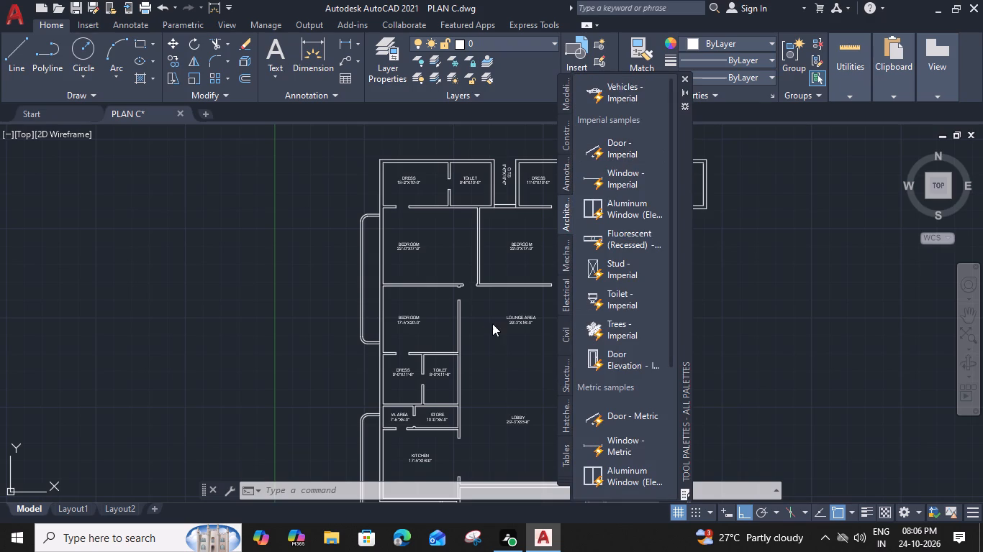
left_click(615, 149)
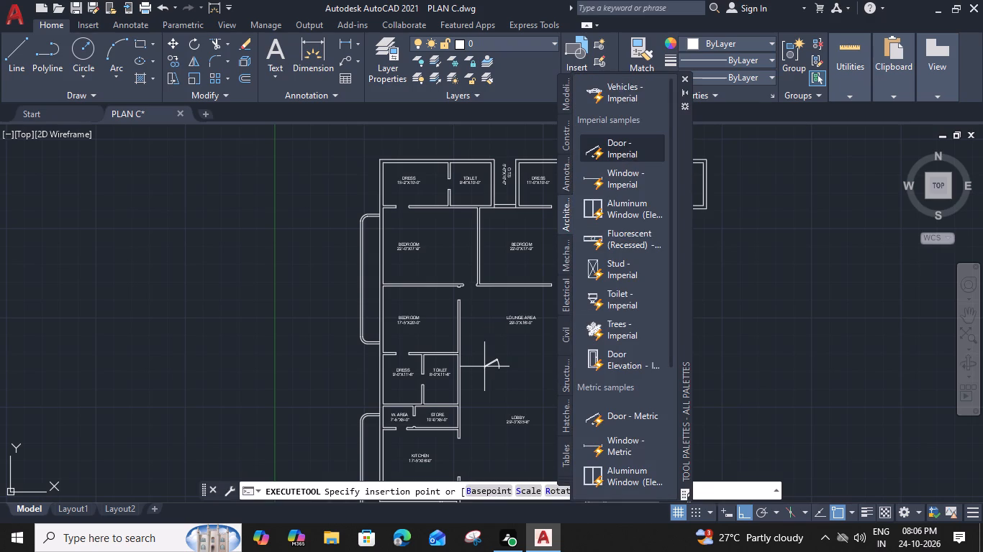
left_click(484, 367)
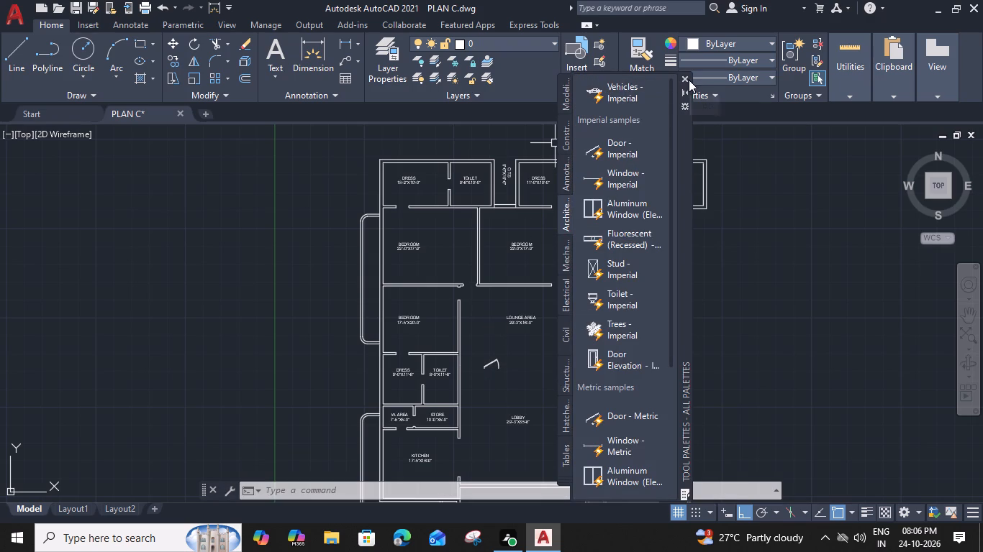
left_click(685, 78)
Set the inserted door block's opening angle to Open 90º.
left_click(489, 362)
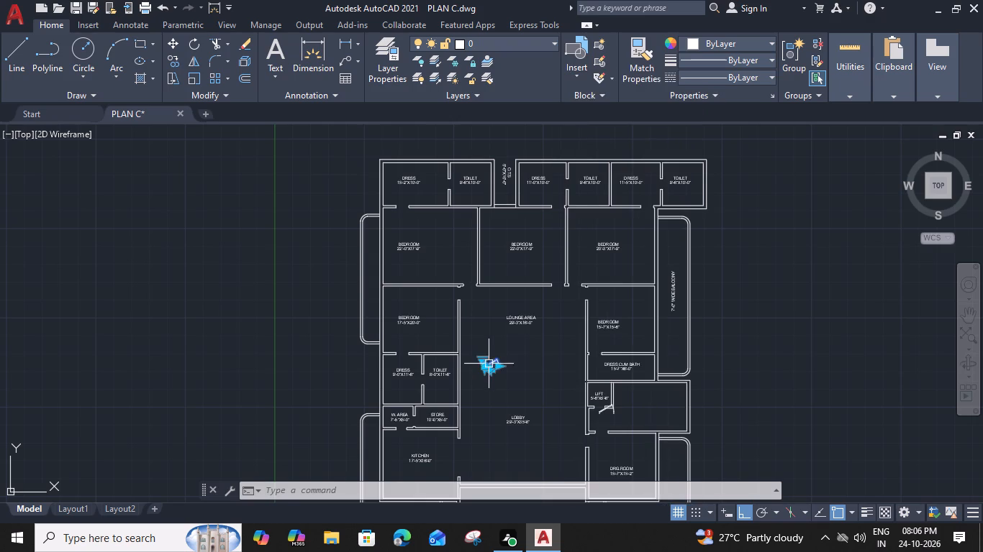
scroll(482, 358, "up", 1)
left_click(482, 364)
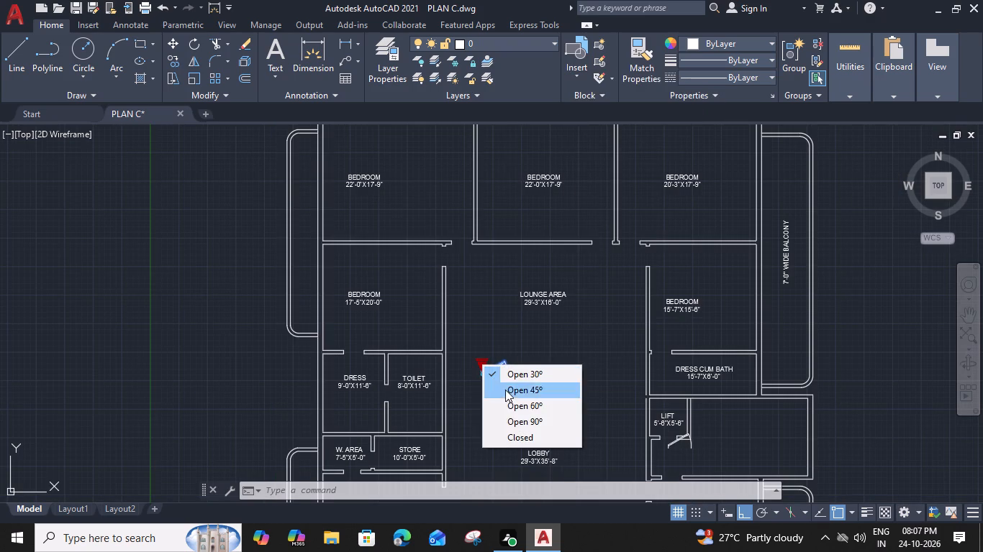
left_click(514, 416)
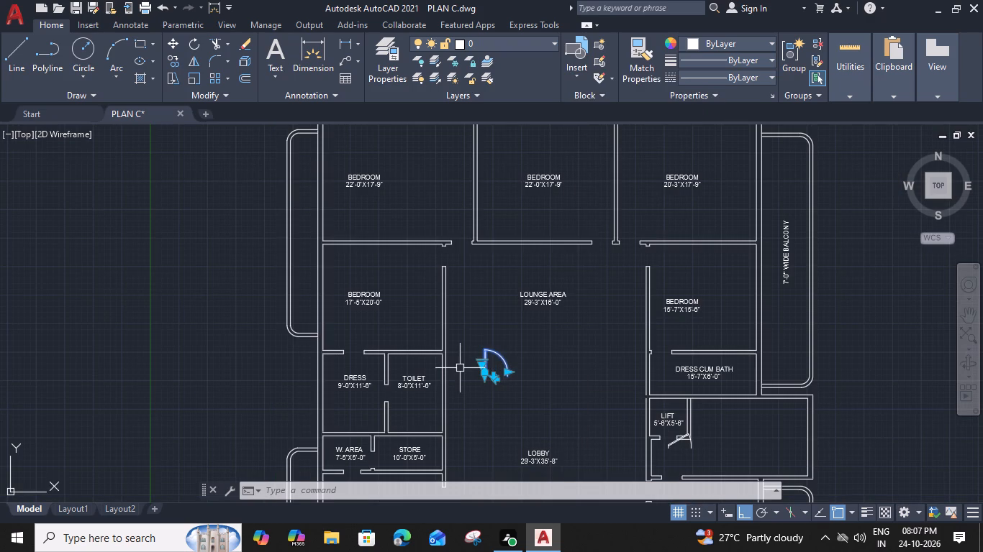
Move the door by its hinge corner to the jamb of the opening between the 22'-0"X17'-9" Bedroom and the Lounge Area.
type("M")
key("space")
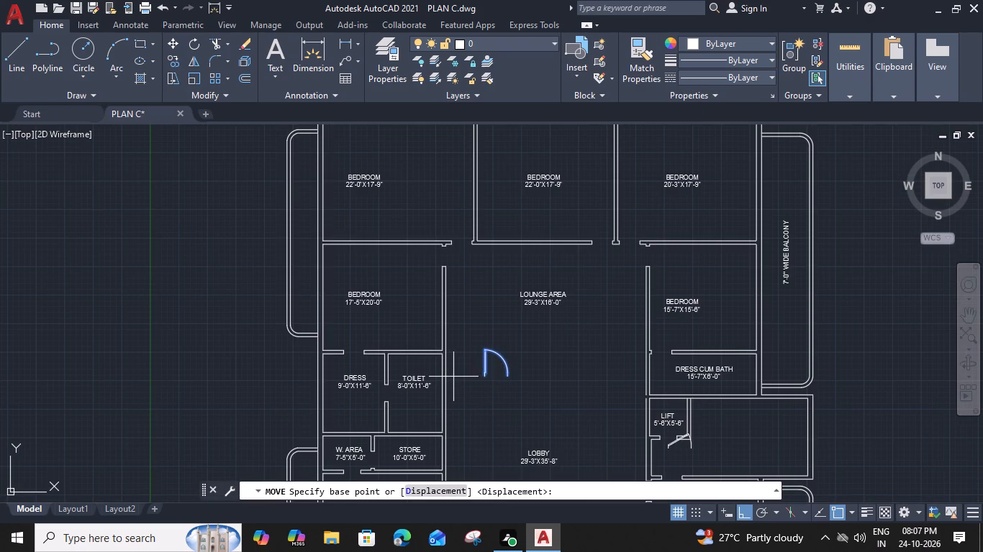
scroll(471, 379, "up", 2)
left_click(500, 374)
scroll(500, 373, "down", 2)
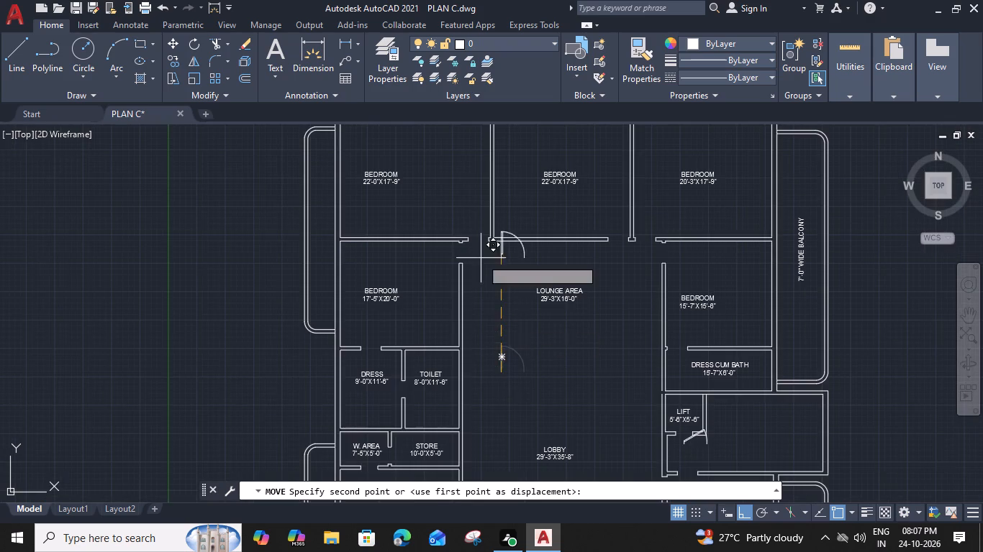
scroll(475, 247, "up", 3)
left_click(449, 225)
key("Escape")
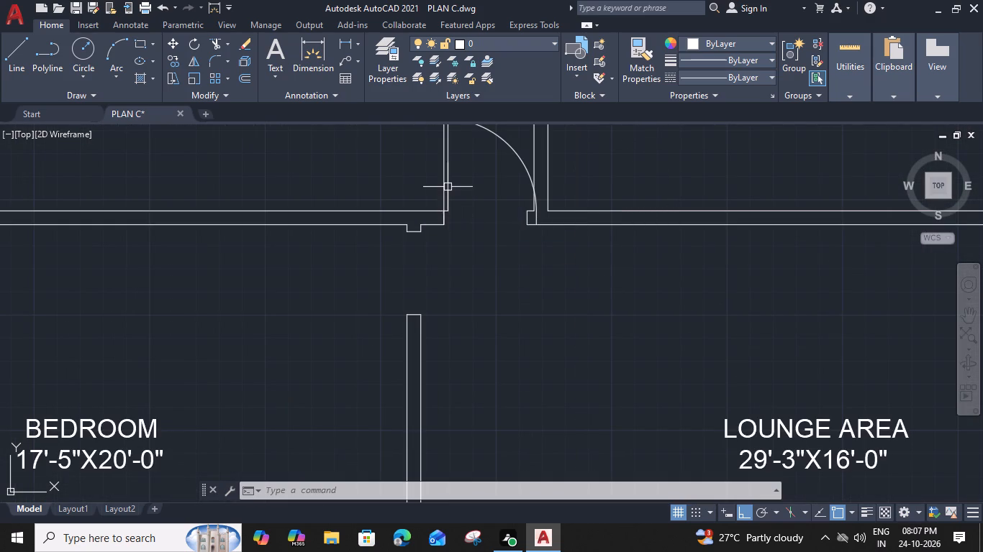
Scale the door by reference from its hinge corner so its width fits the Bedroom opening.
left_click(448, 187)
type("SC")
key("space")
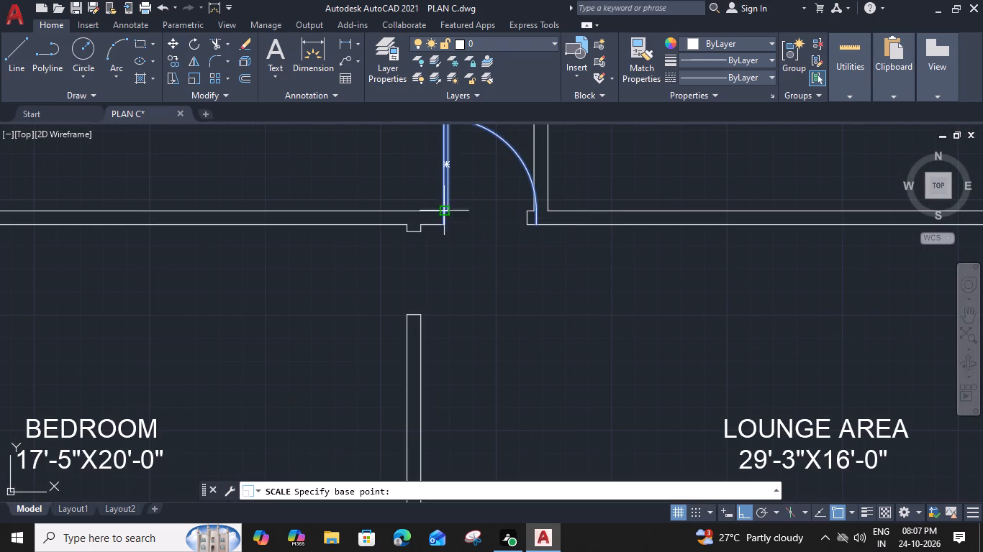
scroll(445, 233, "up", 2)
left_click(440, 215)
type("R")
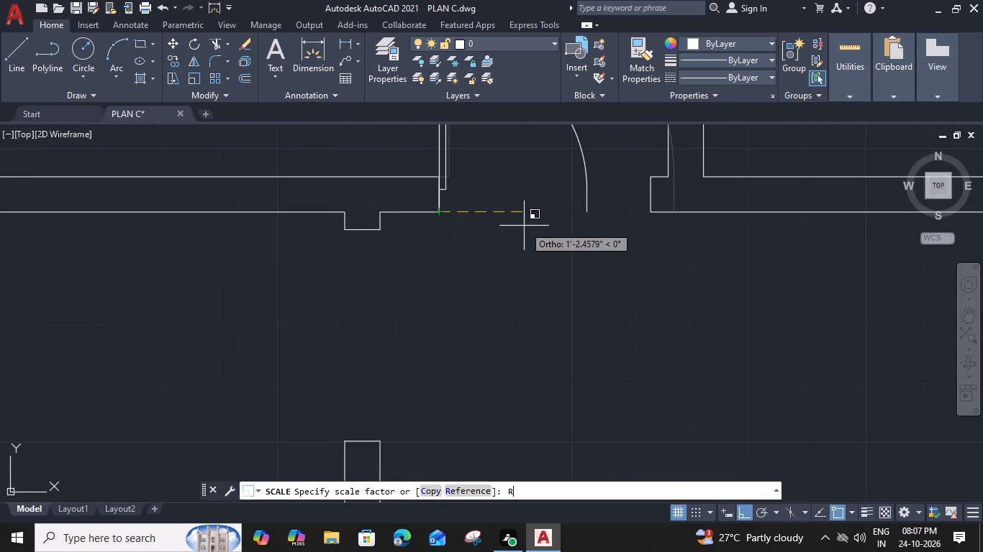
key("space")
left_click(440, 214)
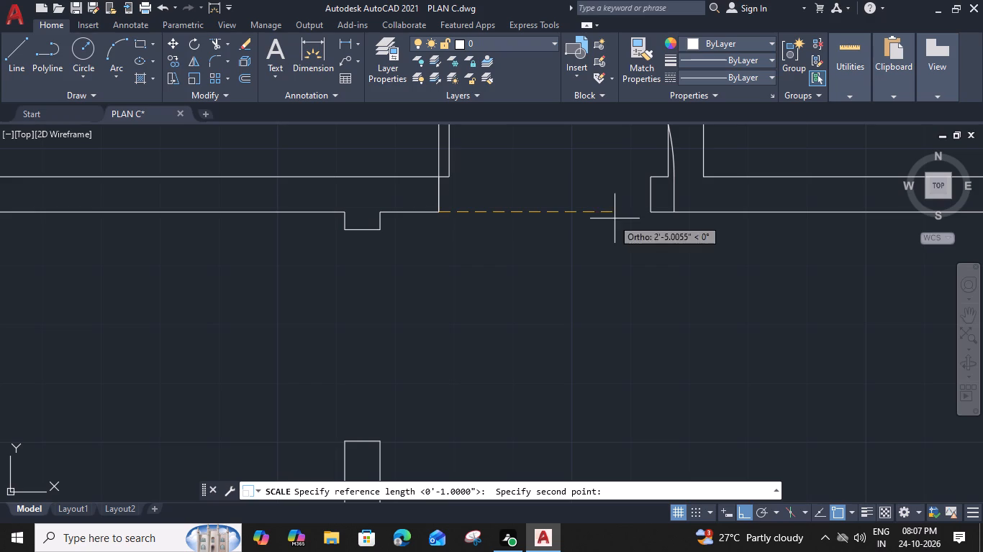
left_click(675, 215)
left_click(652, 216)
Flip the door horizontally so its hinge sits on the opposite jamb of the Bedroom opening.
scroll(612, 236, "down", 2)
middle_click_drag(607, 231, 576, 305)
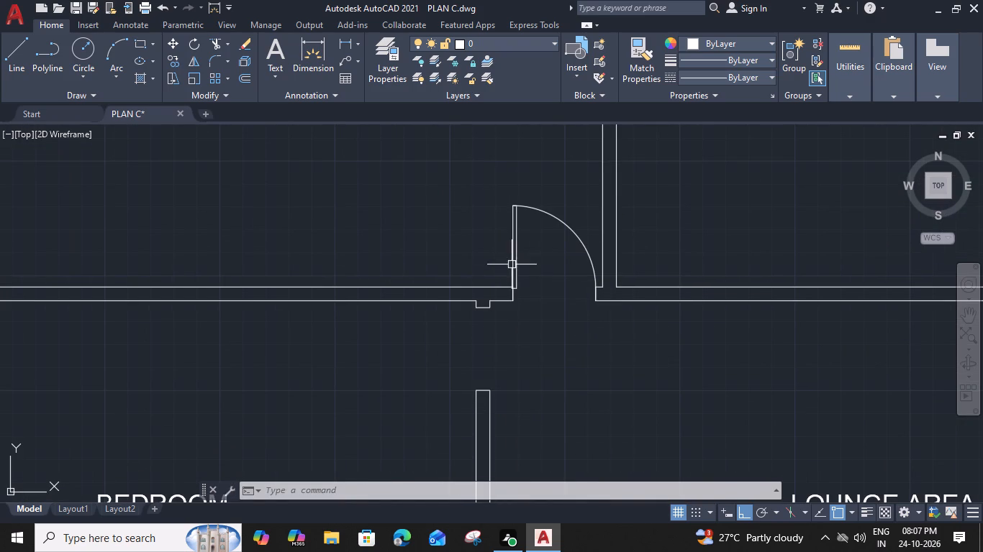
left_click(512, 264)
left_click(553, 313)
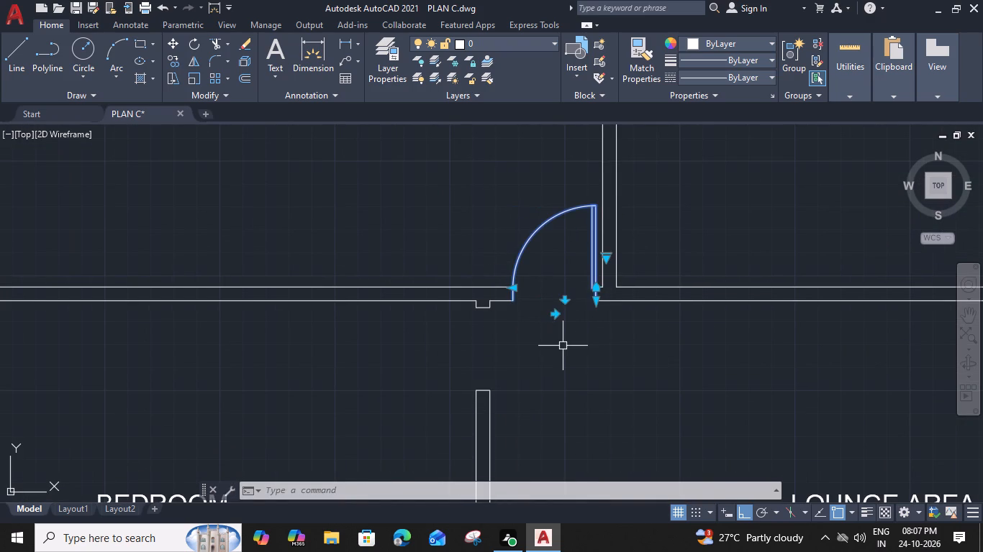
Copy the fitted Bedroom door.
type("CO")
key("space")
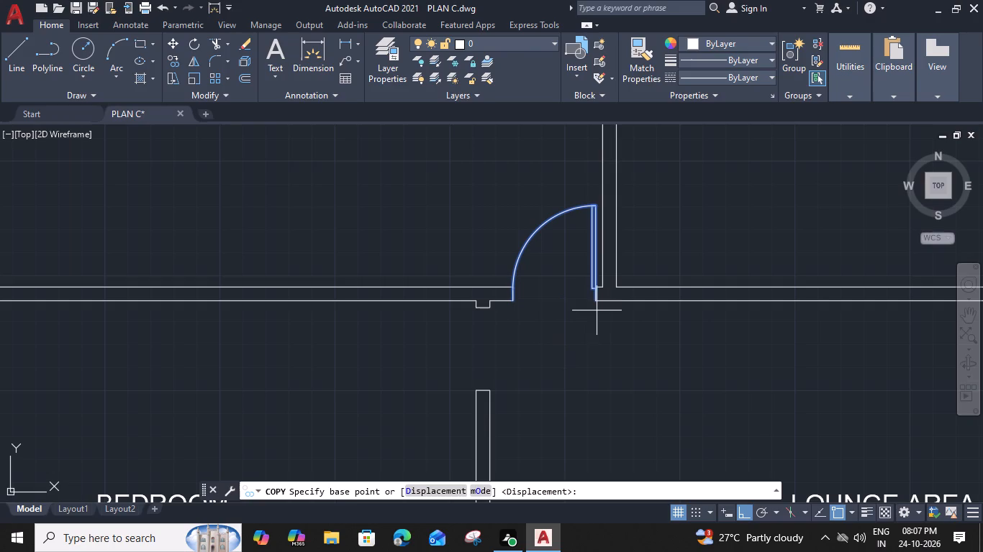
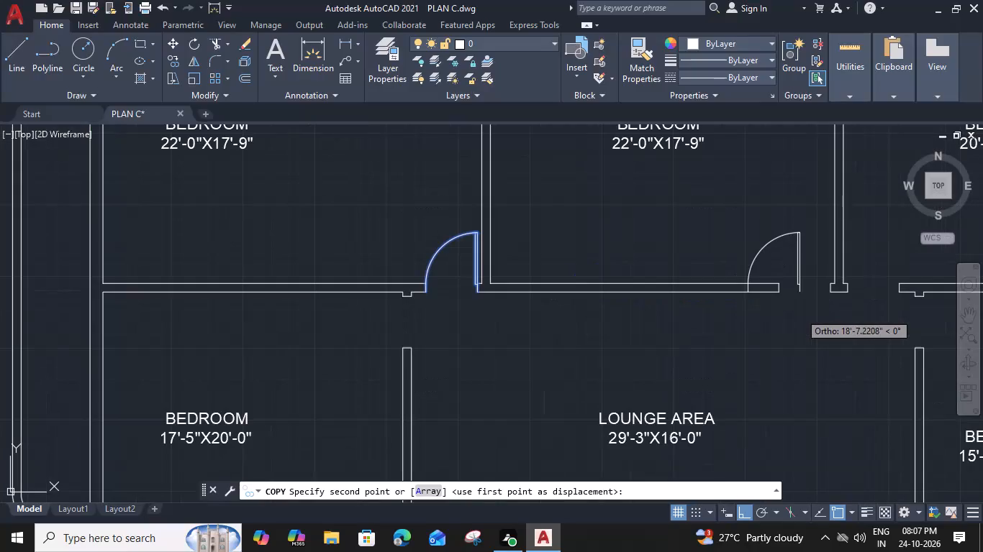
Place copies of the door at the openings of the middle 22'-0"X17'-9" Bedroom and the 20'-3"X17'-9" Bedroom.
left_click(845, 281)
middle_click_drag(847, 299, 580, 308)
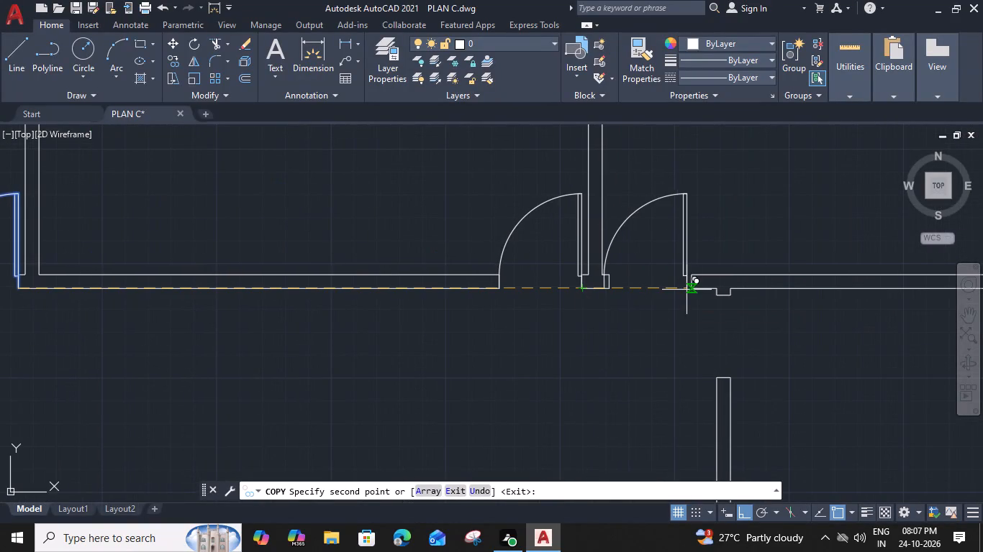
left_click(687, 290)
key("Escape")
Flip the door of the 20'-3"X17'-9" Bedroom horizontally so its hinge sits on the opposite jamb.
left_click(620, 239)
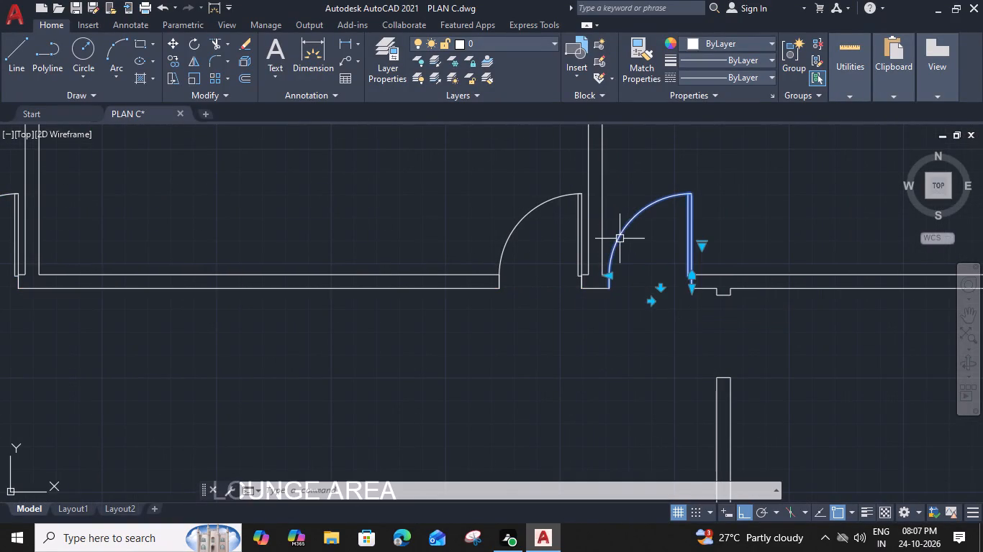
left_click(651, 303)
key("Escape")
Copy the first 22'-0"X17'-9" Bedroom door by its hinge corner to the upper jamb of the 17'-5"X20'-0" Bedroom opening.
scroll(648, 300, "down", 2)
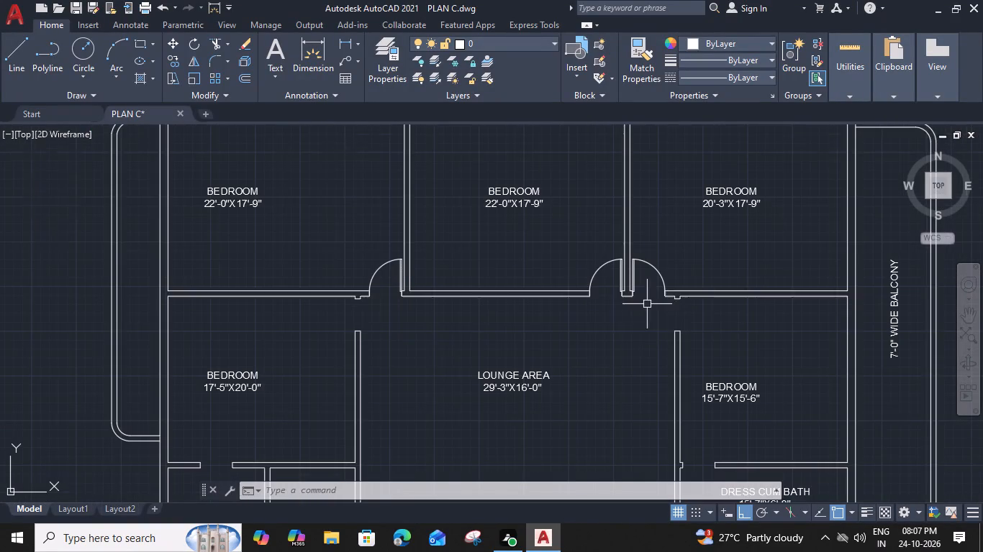
middle_click_drag(639, 333, 646, 290)
left_click(391, 222)
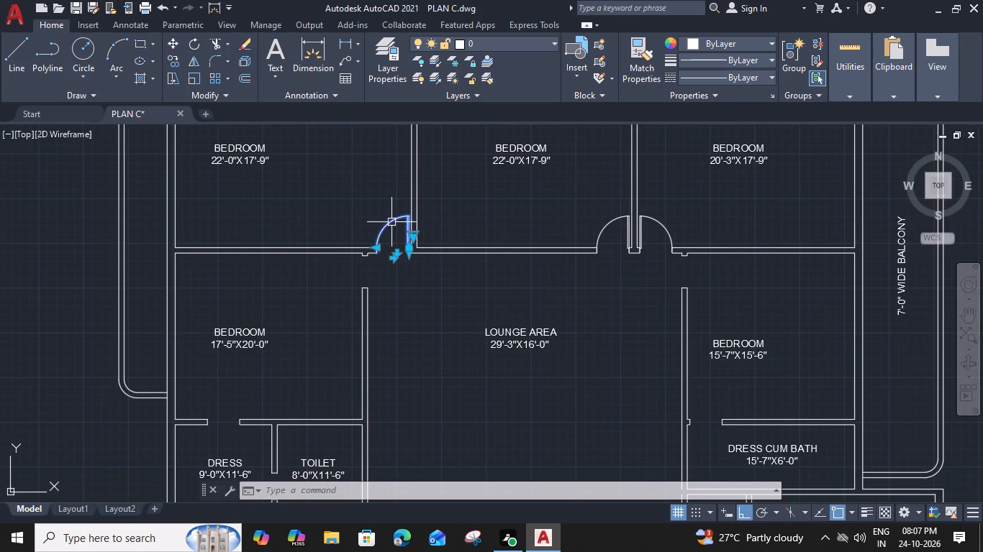
type("CO")
key("space")
scroll(397, 237, "up", 1)
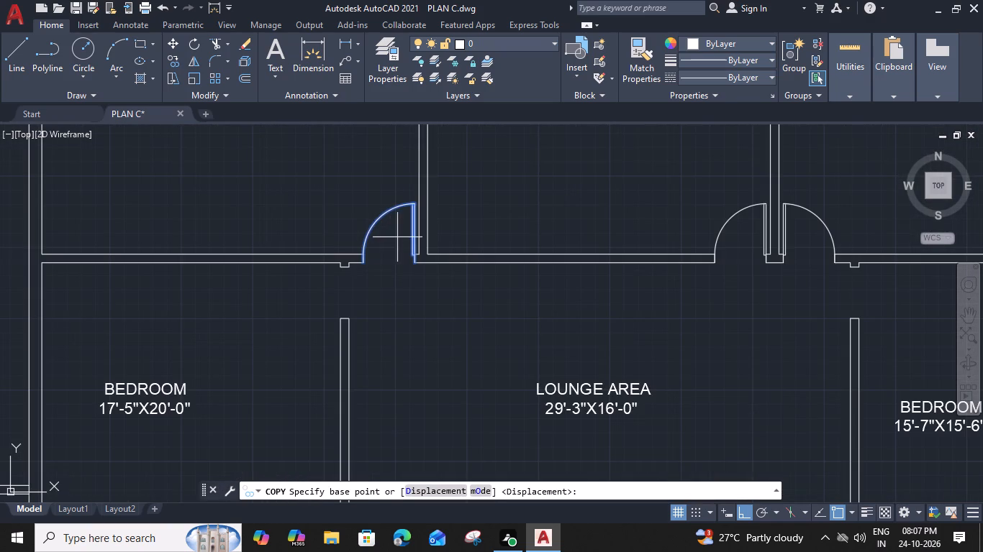
left_click(412, 263)
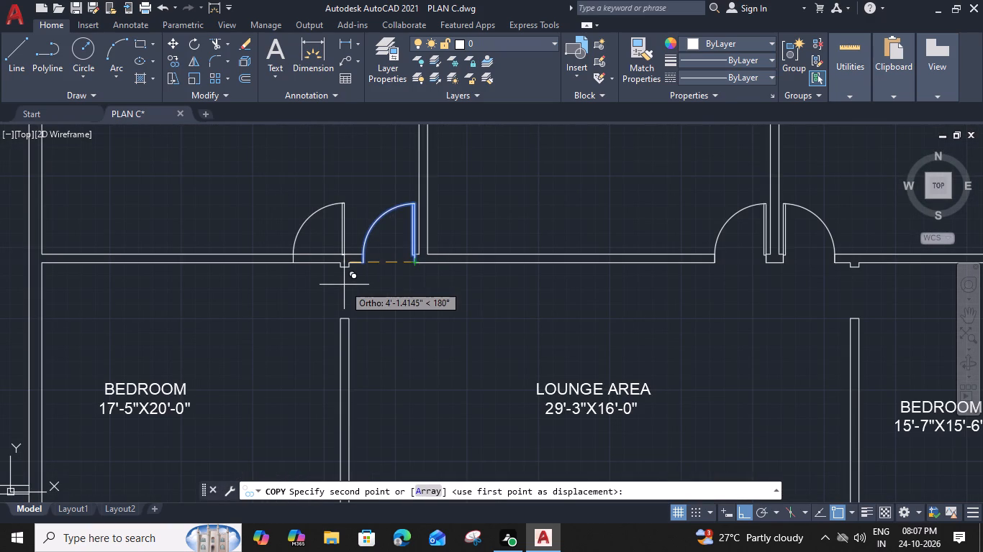
left_click(351, 267)
key("Escape")
Rotate the copied door 90° about its hinge corner so it fits the 17'-5"X20'-0" Bedroom opening.
left_click(307, 231)
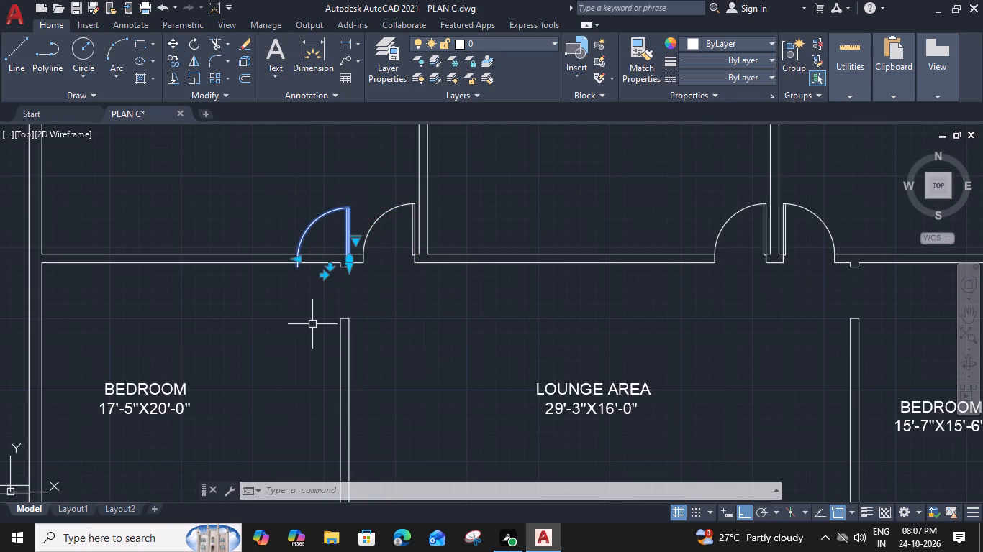
key("r")
type("O")
key("space")
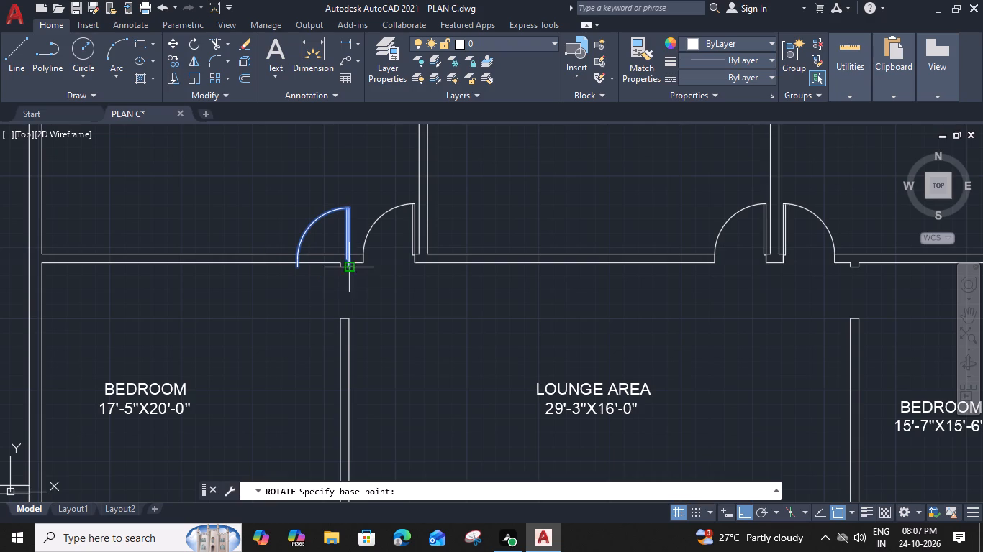
left_click(351, 270)
scroll(353, 254, "up", 3)
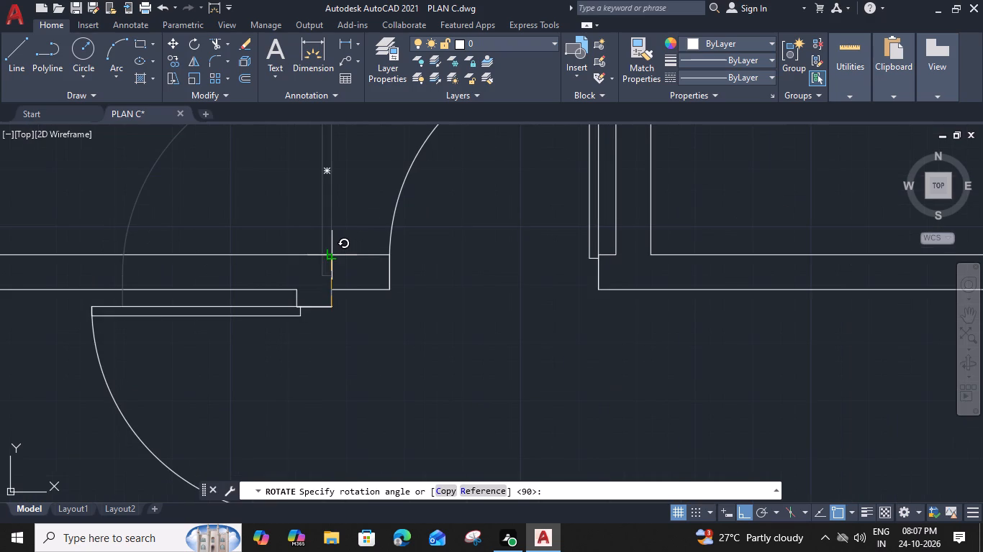
left_click(332, 254)
Copy the rotated door by its hinge corner to the upper jamb of the 15'-7"X15'-6" Bedroom opening.
scroll(332, 254, "down", 2)
left_click(243, 301)
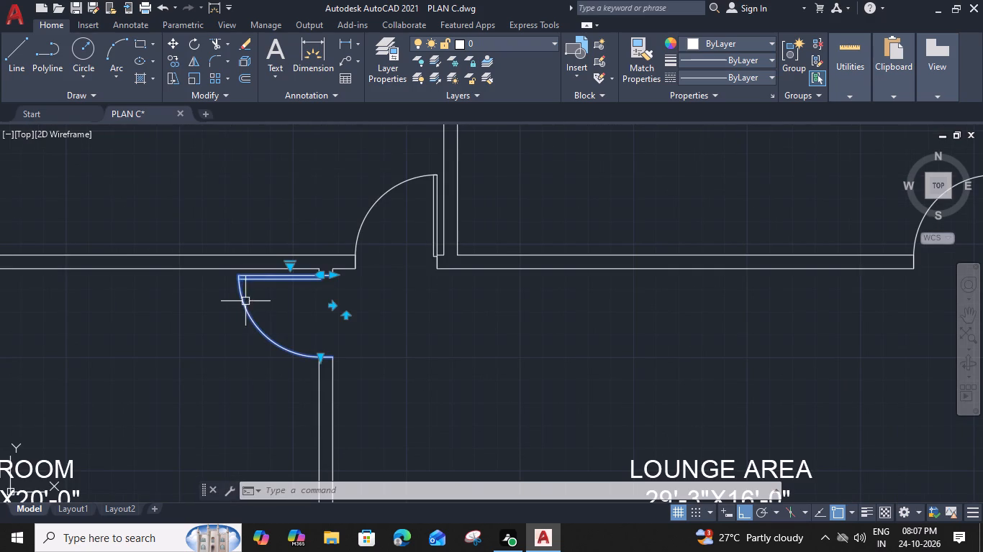
key("c")
key("o")
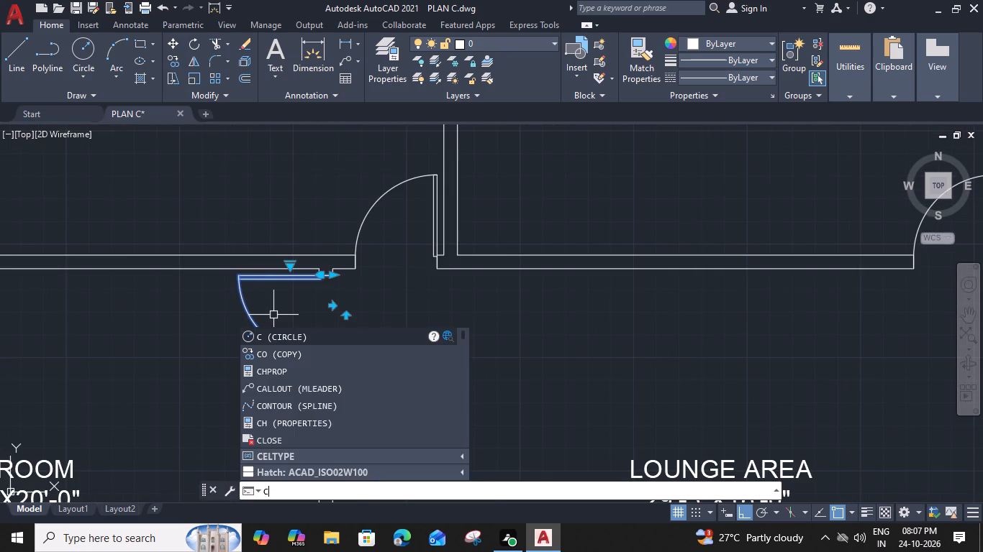
key("space")
left_click(332, 279)
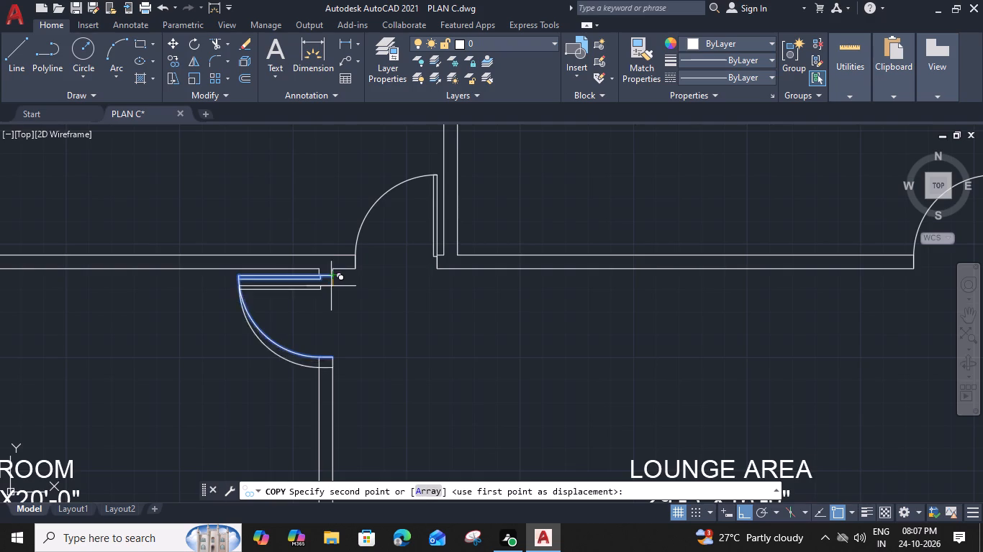
scroll(341, 294, "down", 2)
scroll(645, 289, "up", 2)
left_click(671, 287)
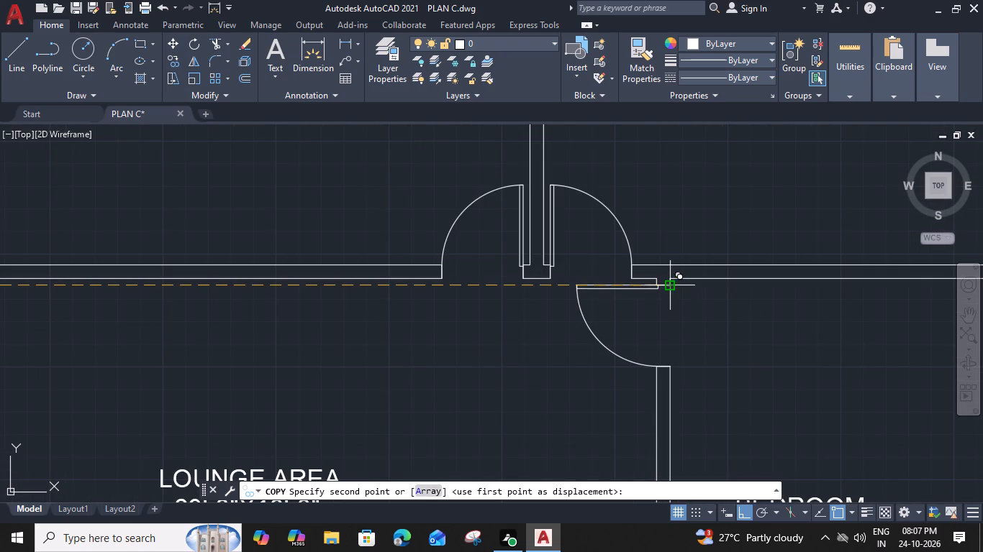
key("Escape")
Flip the swing of the copied door so it opens into the 15'-7"X15'-6" Bedroom.
left_click(604, 287)
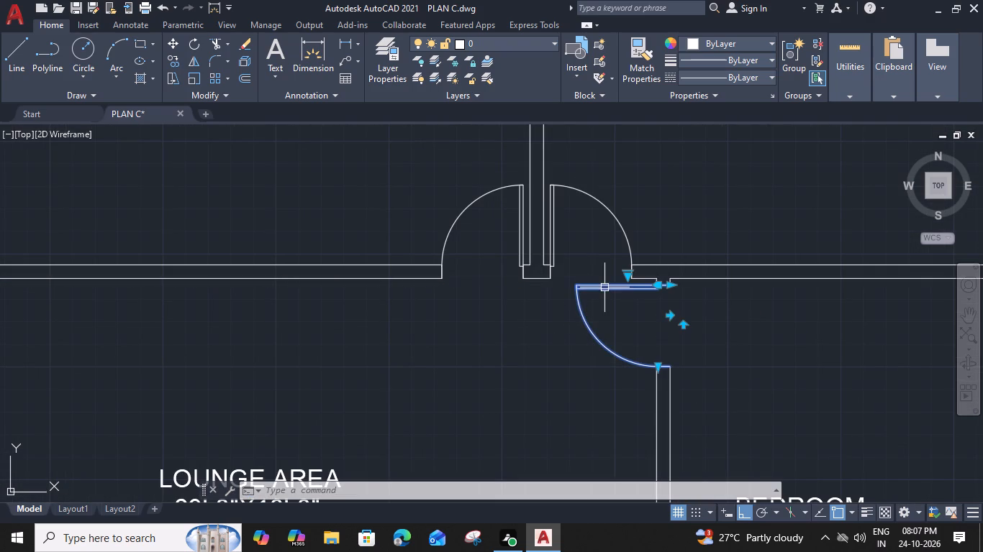
left_click(673, 316)
left_click(669, 317)
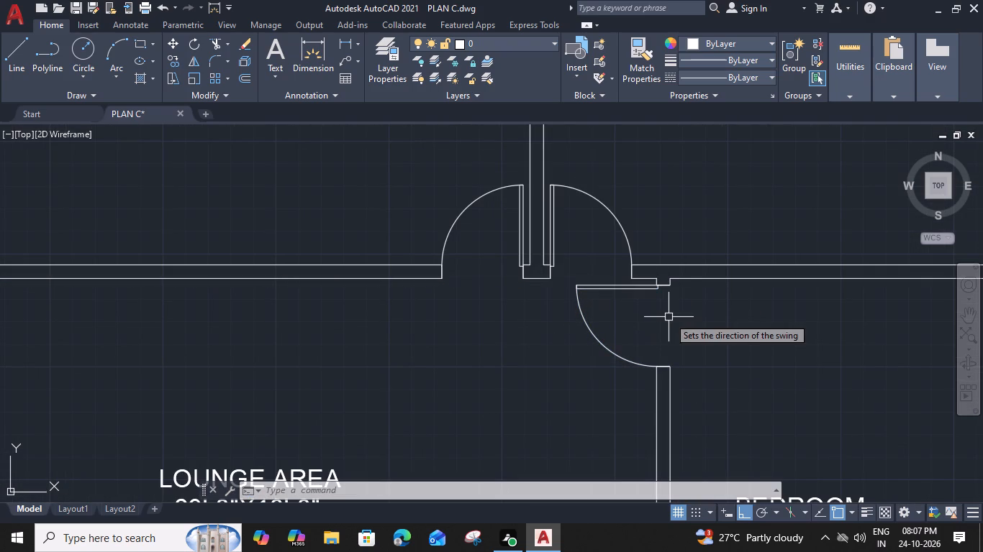
left_click(648, 291)
left_click(671, 316)
key("Escape")
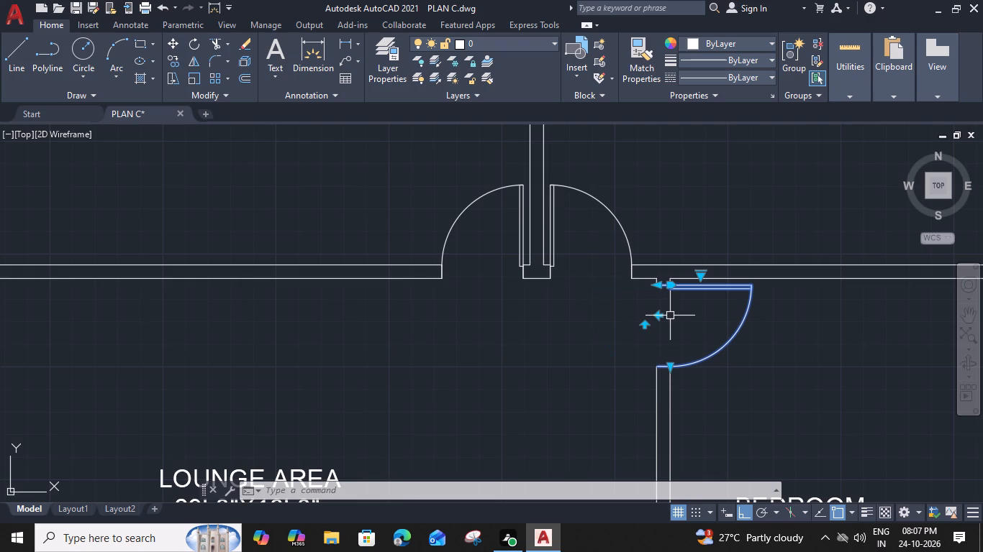
Copy the middle 22'-0"X17'-9" Bedroom door by its hinge corner into the wall opening between the area below the Lift and the DRG.ROOM.
scroll(663, 310, "down", 3)
middle_click_drag(555, 383, 529, 404)
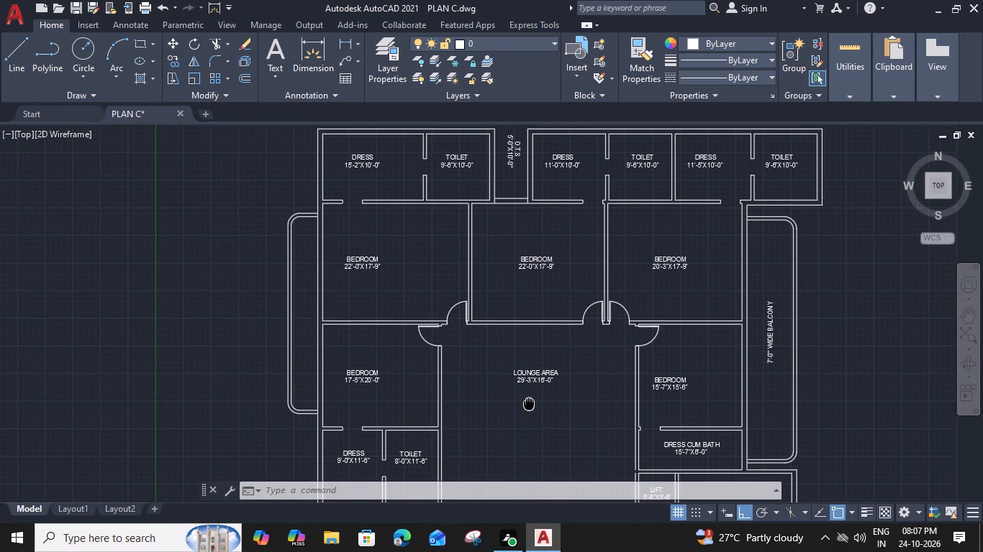
middle_click_drag(529, 404, 535, 303)
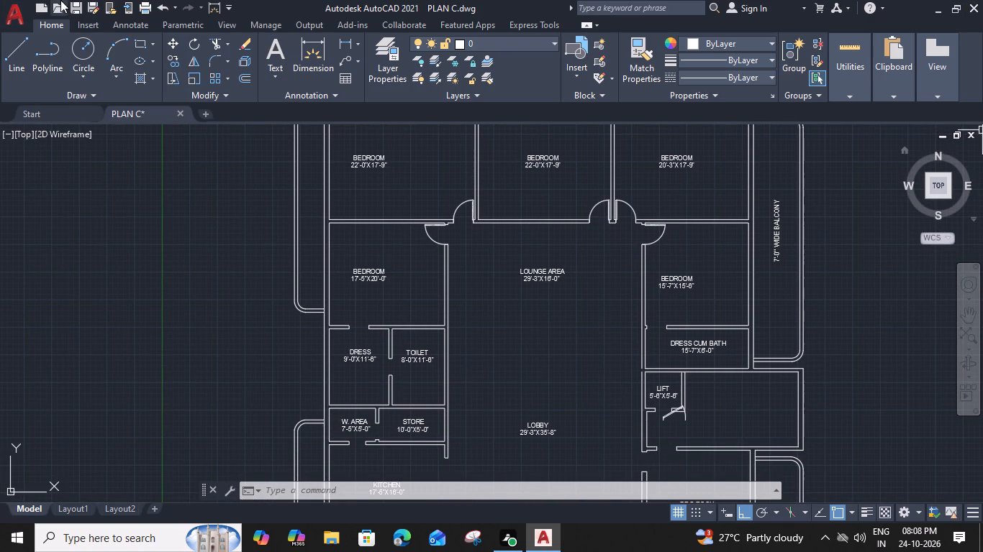
left_click(661, 237)
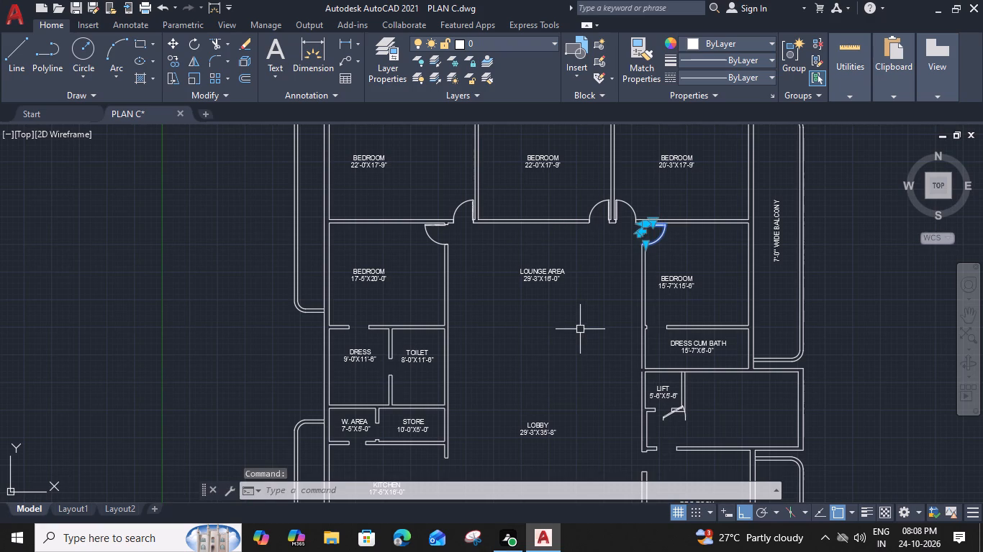
key("Escape")
left_click(603, 206)
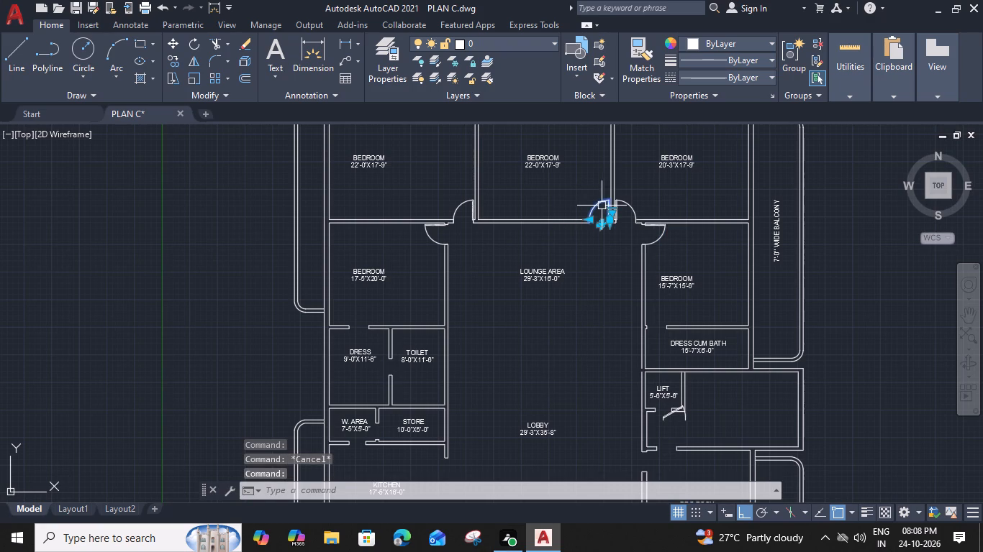
type("CO")
key("space")
scroll(602, 218, "up", 2)
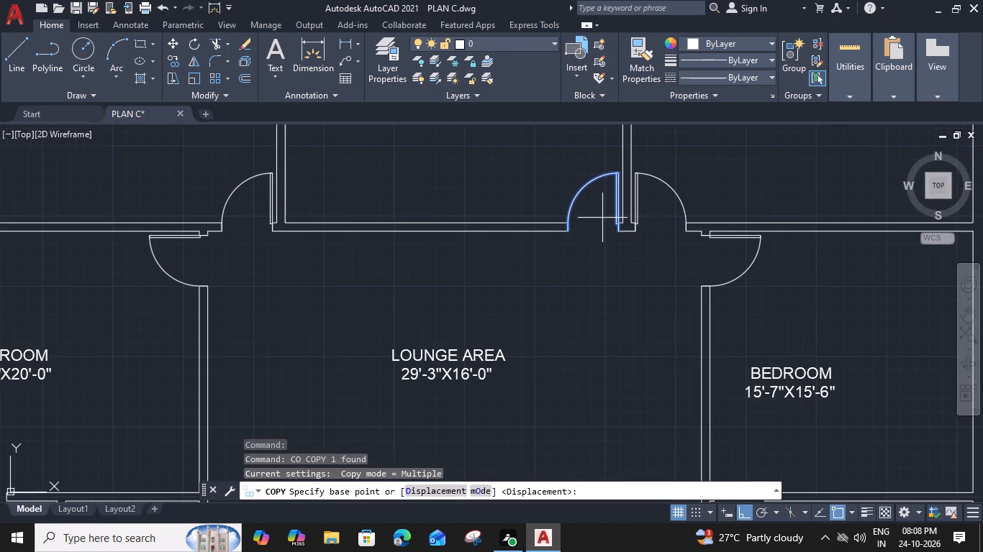
left_click(617, 232)
scroll(617, 234, "down", 2)
middle_click_drag(624, 471, 616, 241)
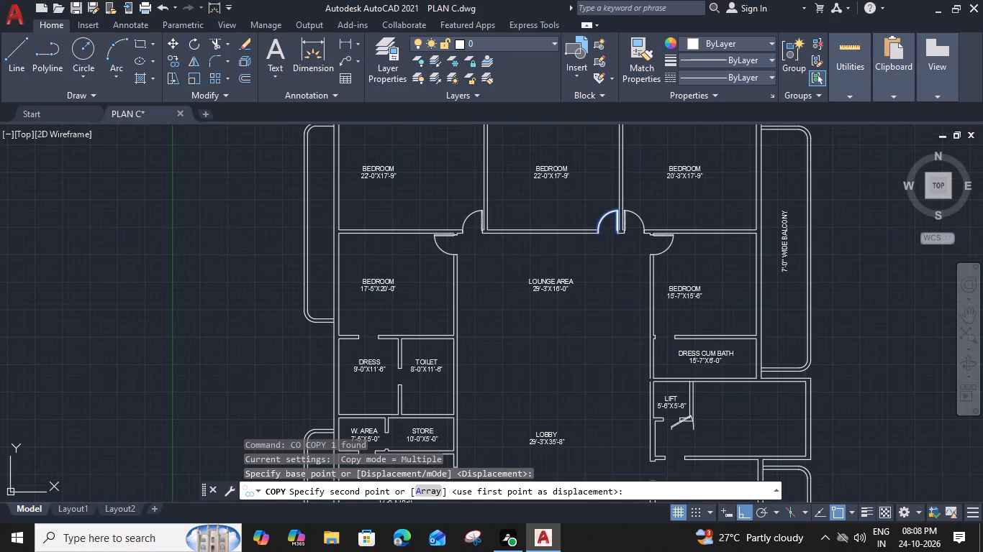
middle_click_drag(616, 241, 592, 134)
middle_click_drag(637, 208, 532, 390)
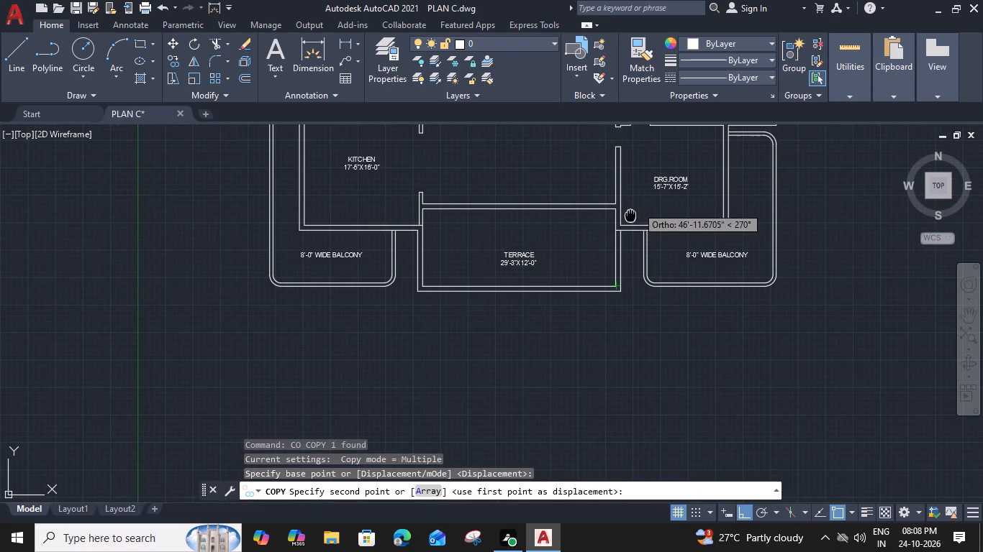
scroll(541, 282, "up", 3)
left_click(551, 318)
key("Escape")
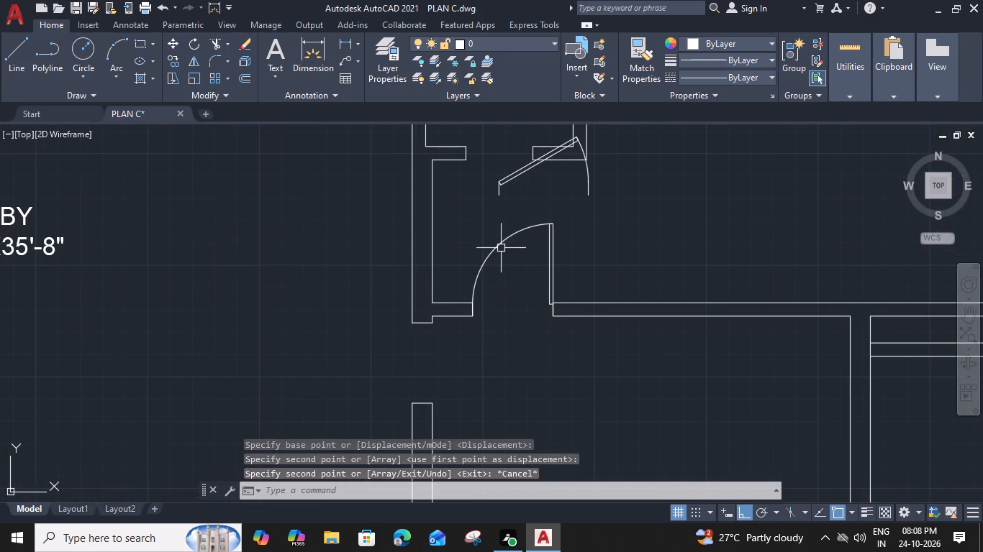
Erase the stray slanted door block below the Lift.
left_click(509, 175)
key("Delete")
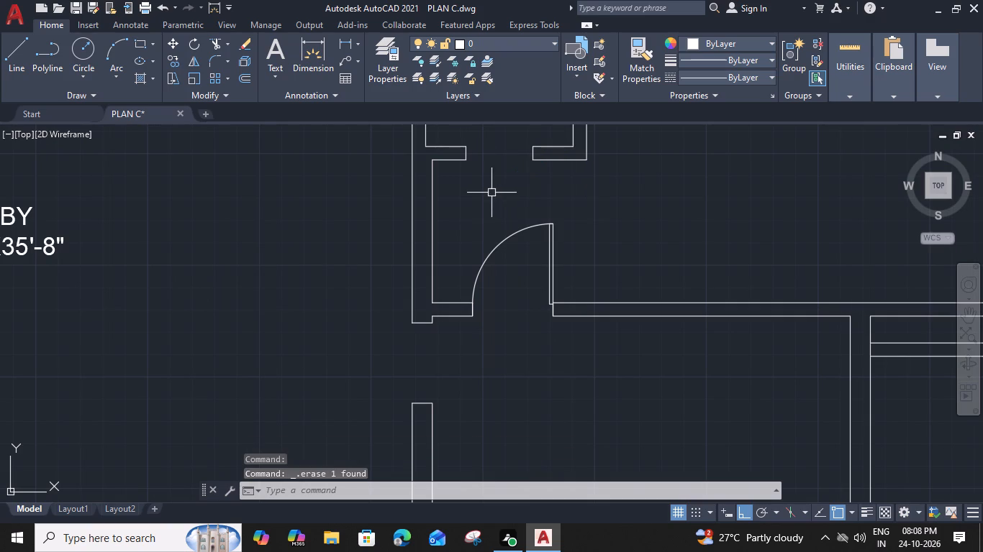
Draw two lines across the Lobby-side wall below the Lift, one at each inner corner of the adjoining space.
type("L")
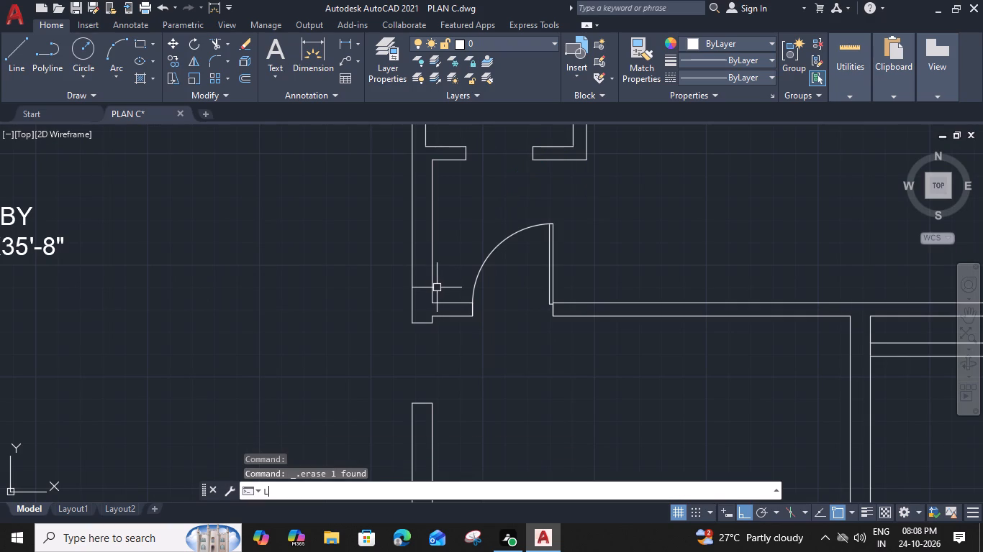
key("space")
left_click(431, 307)
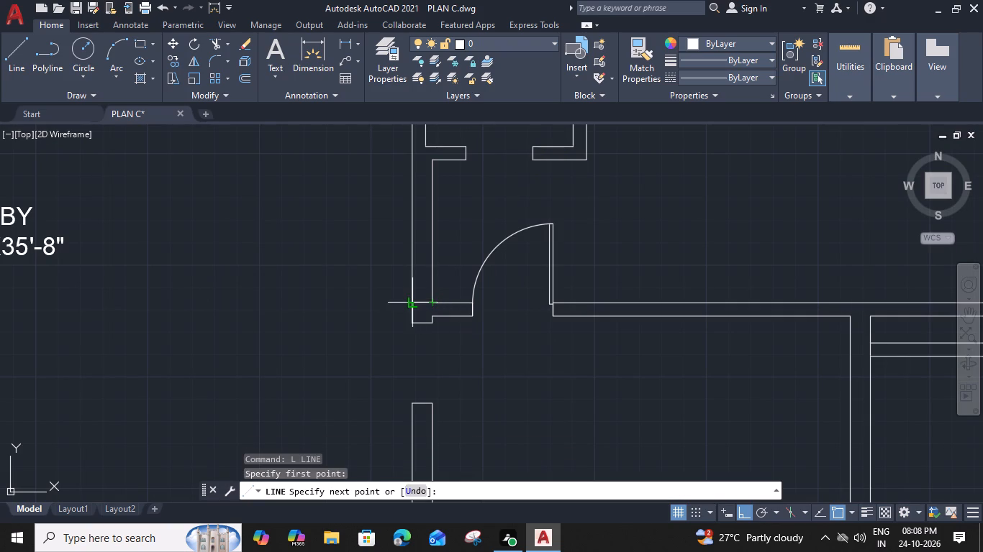
left_click(414, 305)
key("space")
middle_click_drag(425, 255, 427, 282)
key("space")
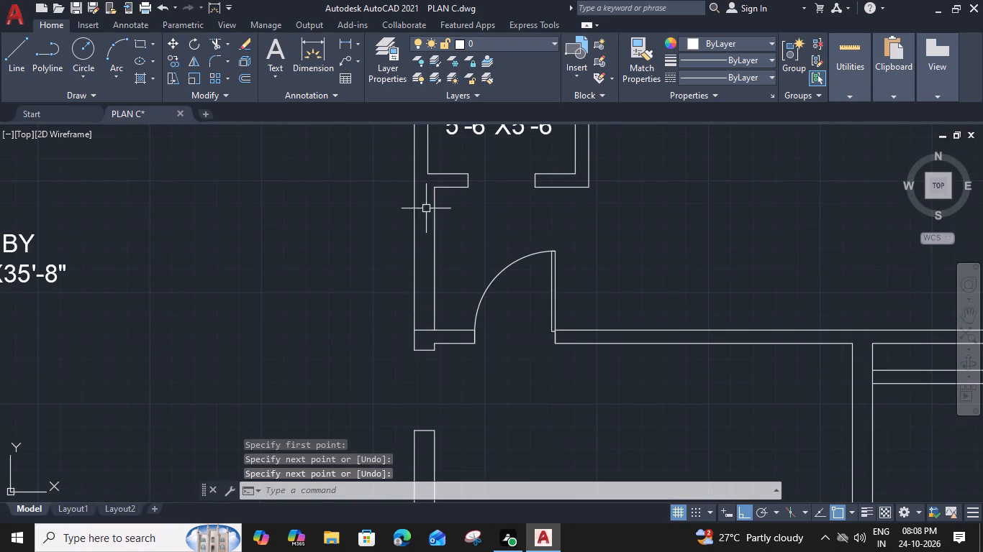
left_click(432, 187)
left_click(417, 186)
key("space")
Offset the lower cross line 6" inward once and the upper cross line 6" inward twice in succession.
left_click(427, 332)
type("O")
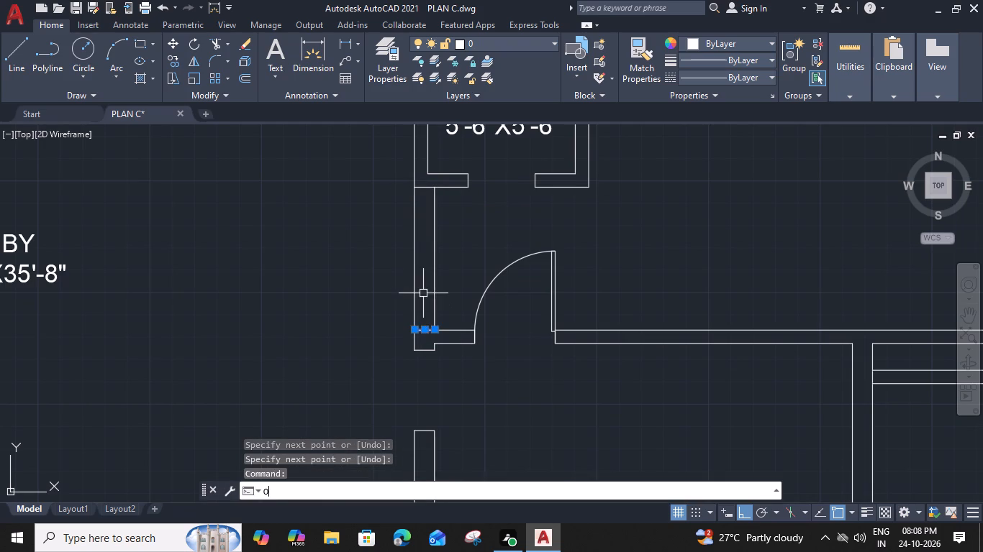
key("space")
type("6\"")
key("Return")
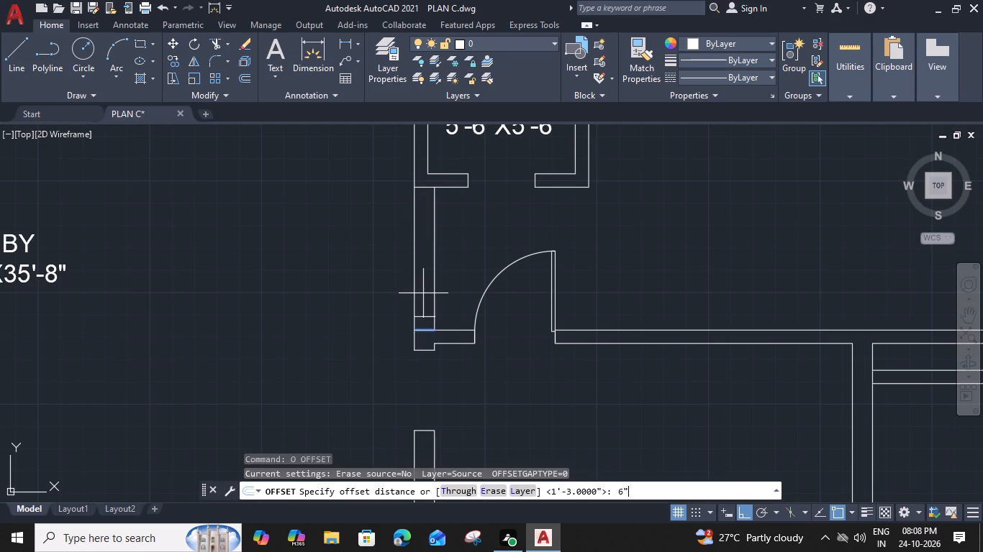
left_click_drag(423, 288, 423, 280)
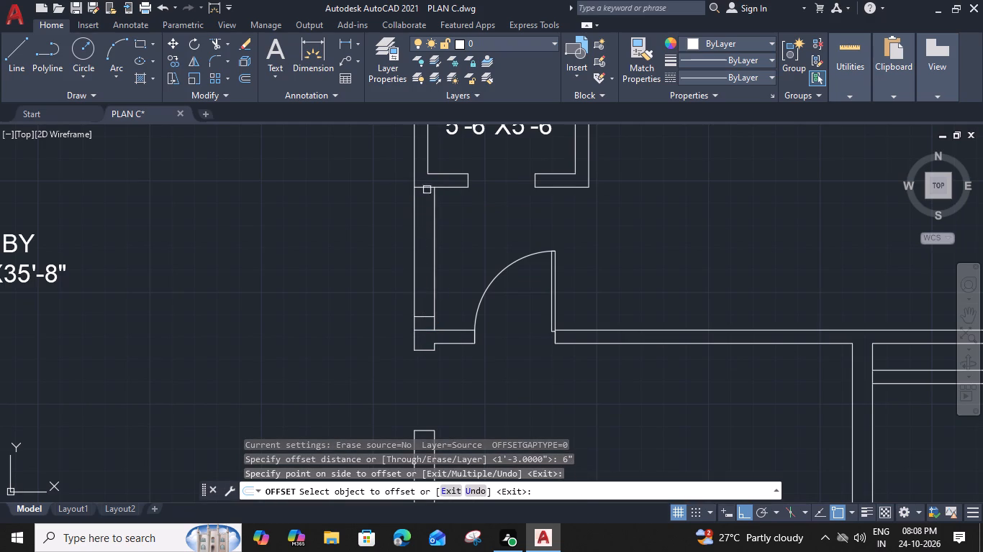
left_click(427, 188)
left_click(423, 229)
left_click_drag(426, 203, 426, 211)
left_click(423, 230)
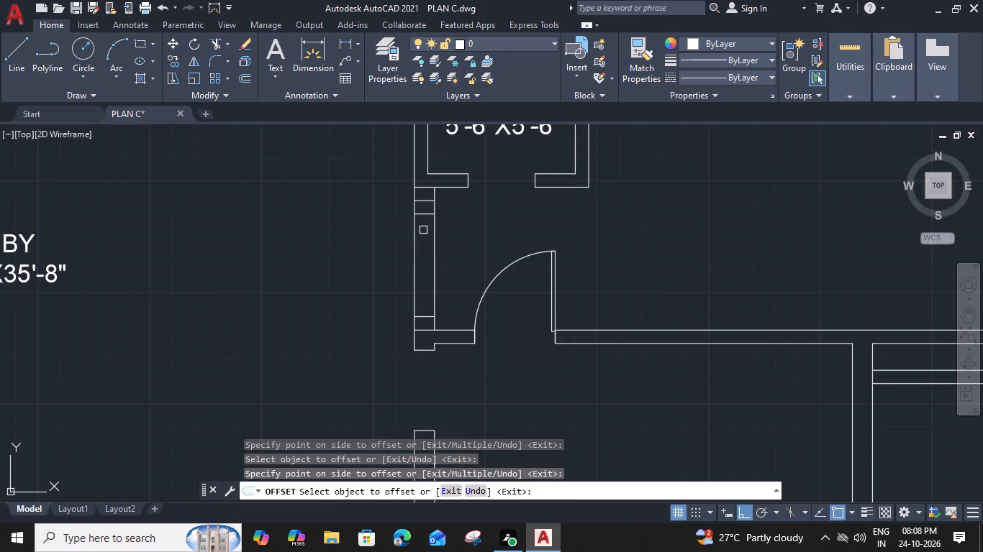
key("Escape")
Measure the Lobby-side wall section between the offset cross lines below the Lift.
key("m")
type("EA")
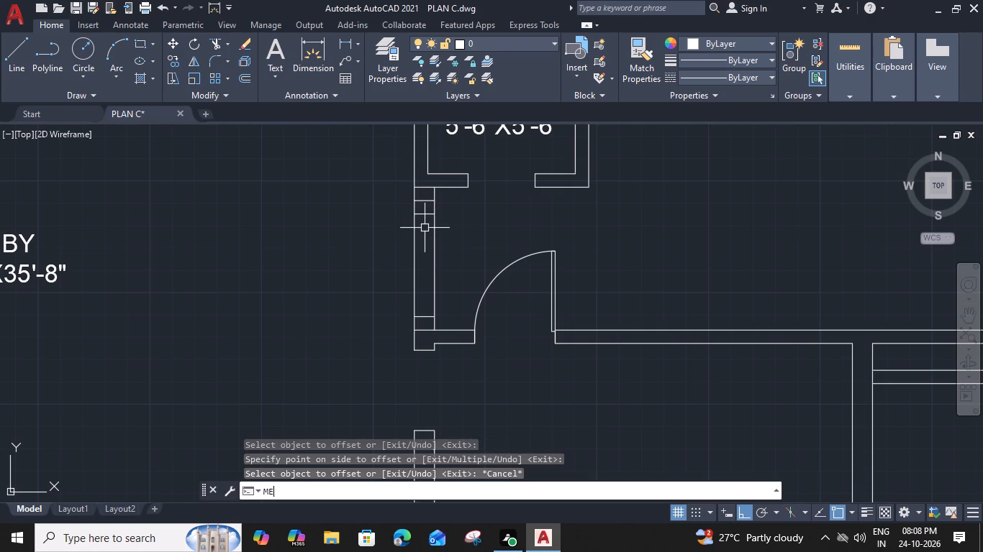
key("space")
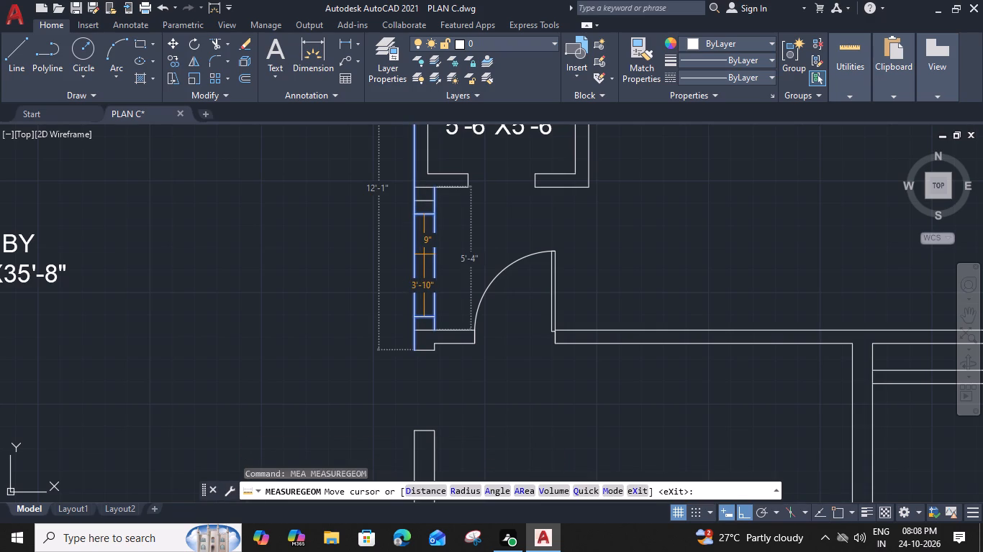
key("Escape")
Trim the surplus cross lines and the wall faces between the outer 6" offset lines, opening the Lobby-side wall below the Lift.
type("TR")
key("space")
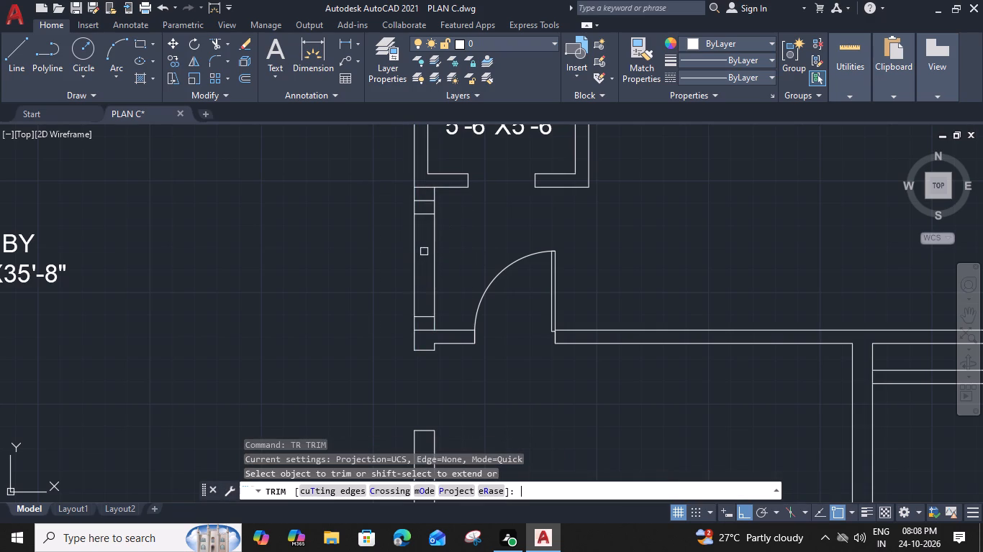
left_click(422, 215)
left_click(457, 239)
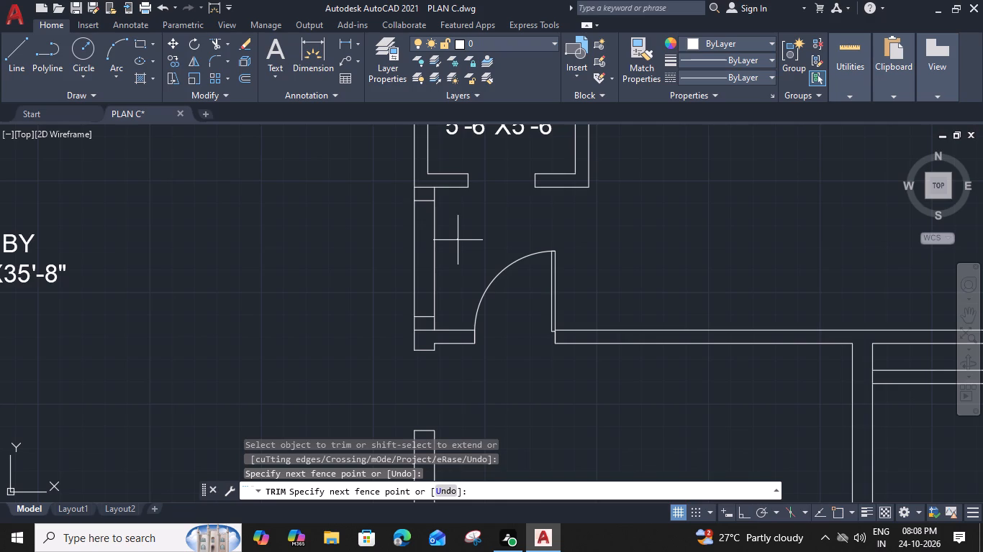
left_click(388, 262)
left_click(422, 188)
left_click(424, 334)
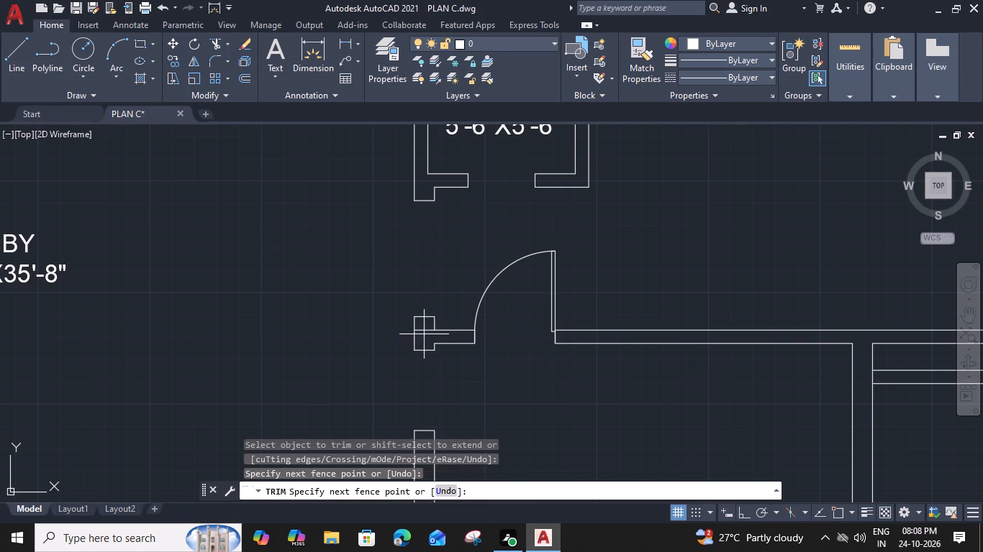
left_click(428, 320)
key("Escape")
Flip the door in the wall above the DRG.ROOM so that it swings into the DRG.ROOM.
left_click(484, 295)
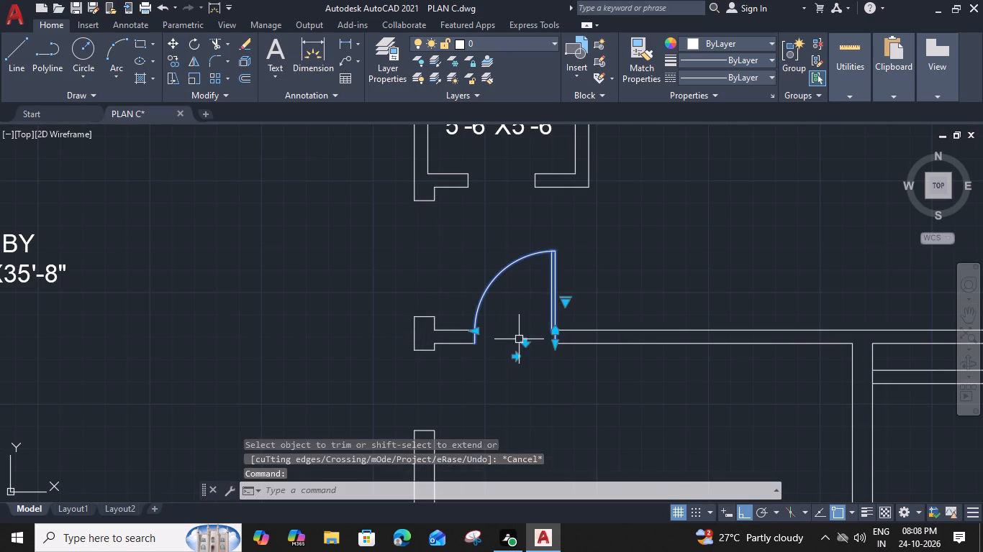
left_click(525, 345)
key("Escape")
Copy the leftmost 22'-0"X17'-9" Bedroom door by its hinge corner to the lower jamb of the opening between the 9'-0"X11'-6" Dress and Toilet.
scroll(503, 333, "down", 3)
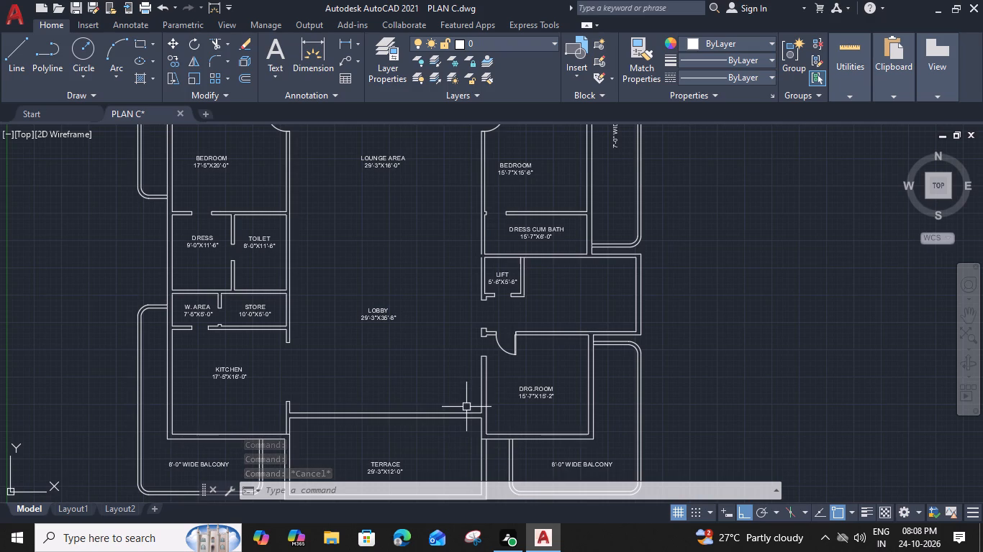
middle_click_drag(467, 407, 487, 405)
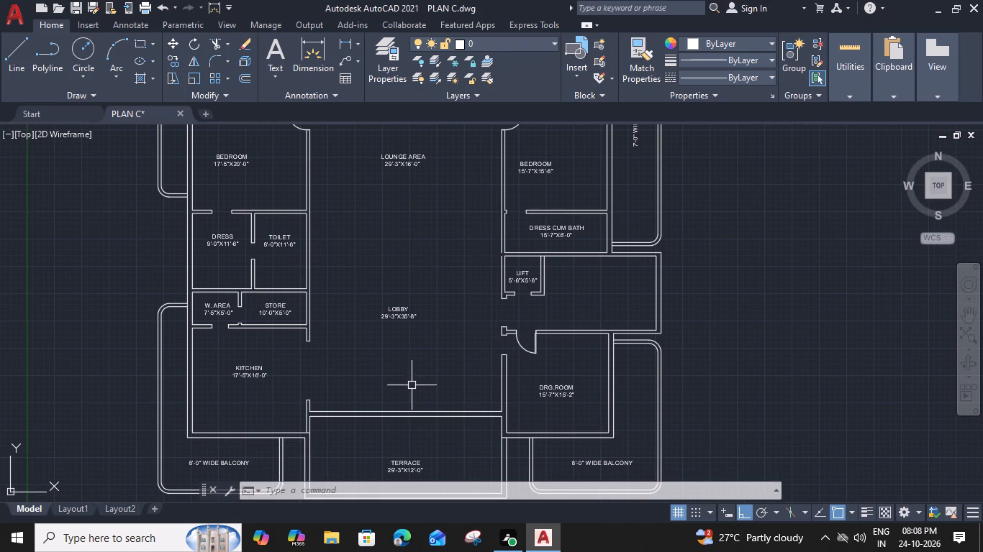
middle_click_drag(409, 386, 437, 387)
middle_click_drag(361, 377, 412, 517)
left_click(399, 232)
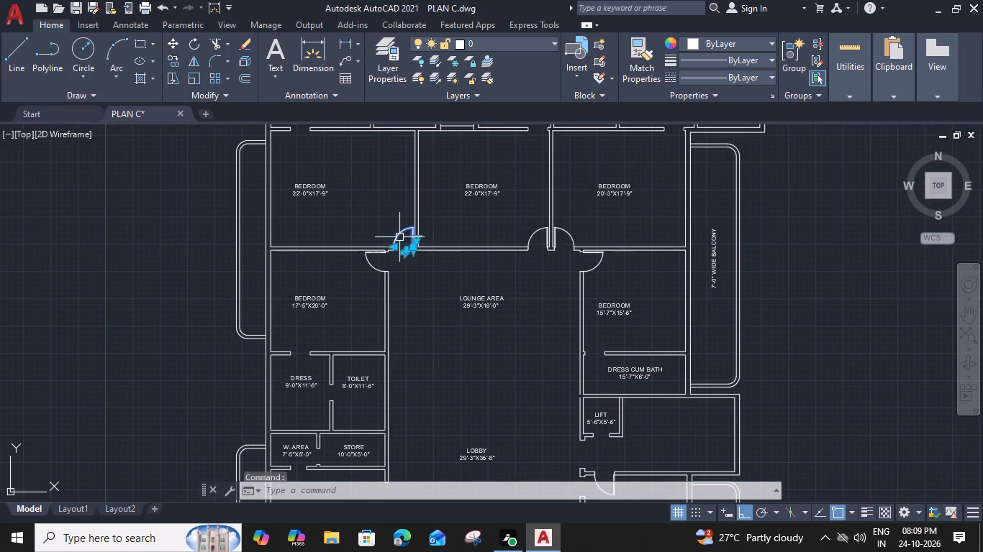
key("c")
type("O")
key("space")
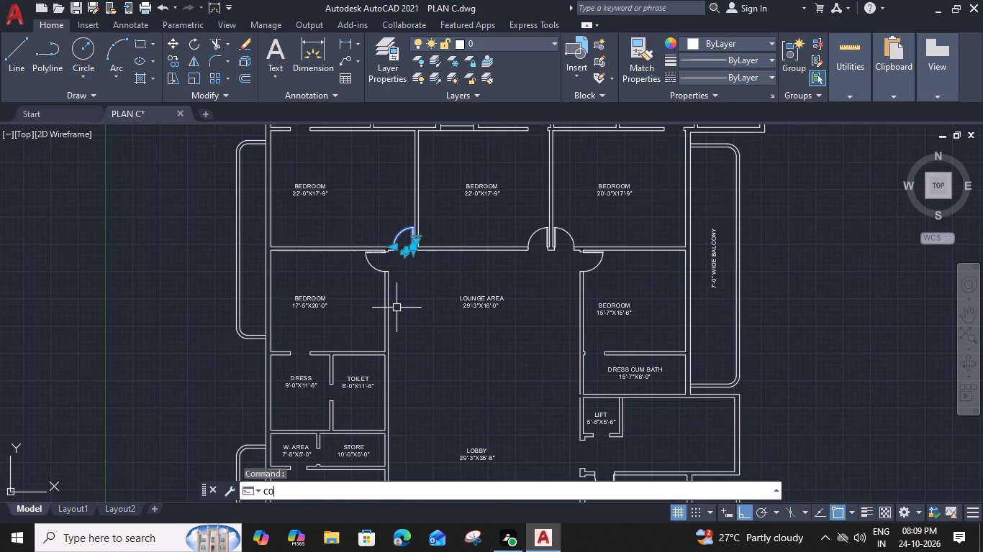
scroll(397, 262, "up", 2)
left_click(438, 228)
scroll(438, 231, "down", 2)
scroll(360, 388, "up", 2)
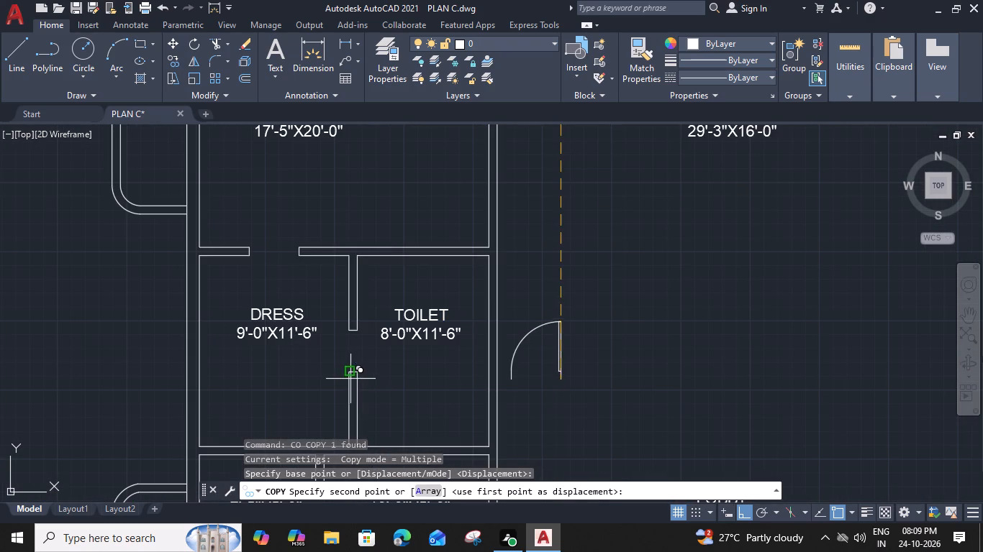
left_click(346, 374)
key("Escape")
Rotate the copied door 90° clockwise about its hinge corner so that it swings into the 8'-0"X11'-6" Toilet.
left_click(348, 353)
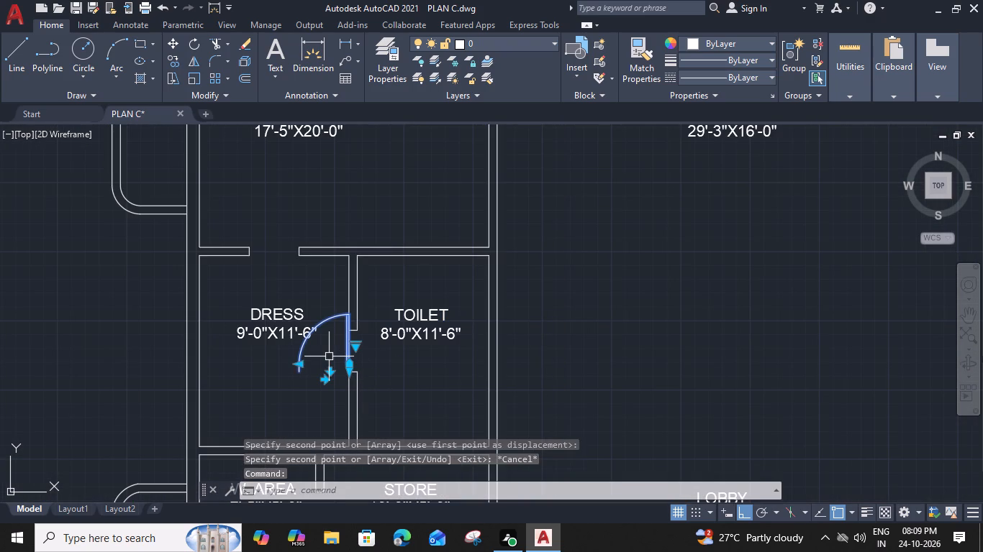
key("r")
key("o")
key("space")
scroll(344, 395, "up", 2)
left_click(355, 347)
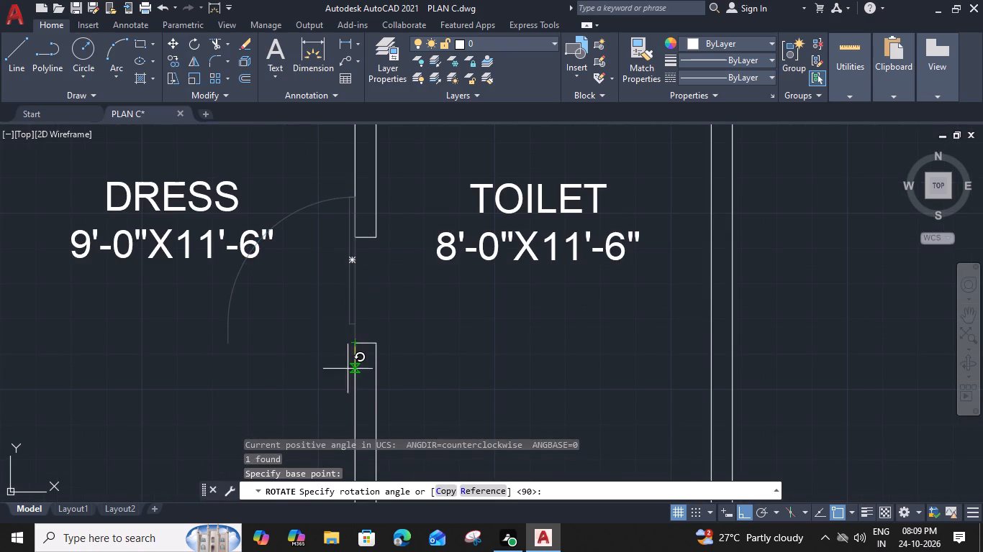
left_click(355, 402)
Scale the Toilet door by reference from its hinge corner, matching its width to the opening between the Dress and the Toilet.
left_click(381, 339)
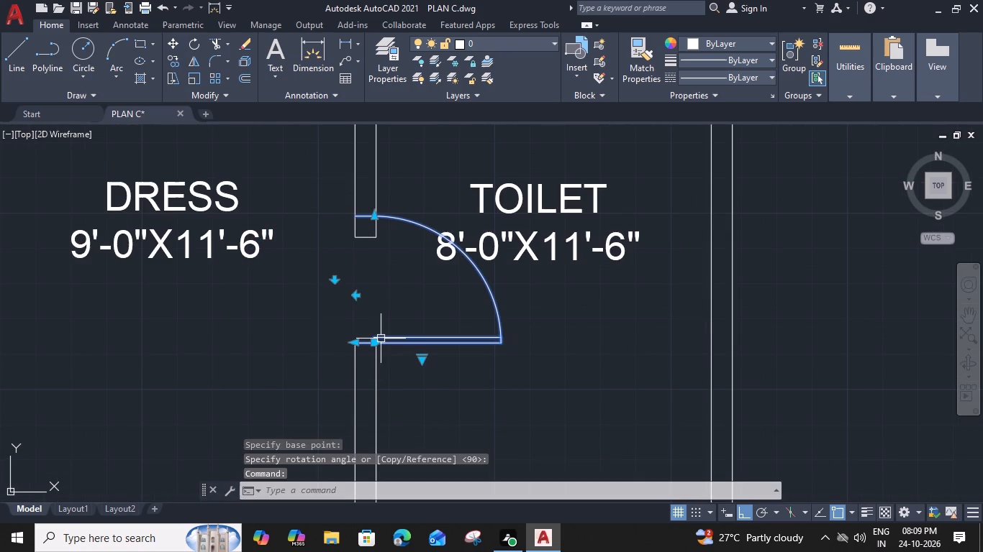
type("SC")
key("space")
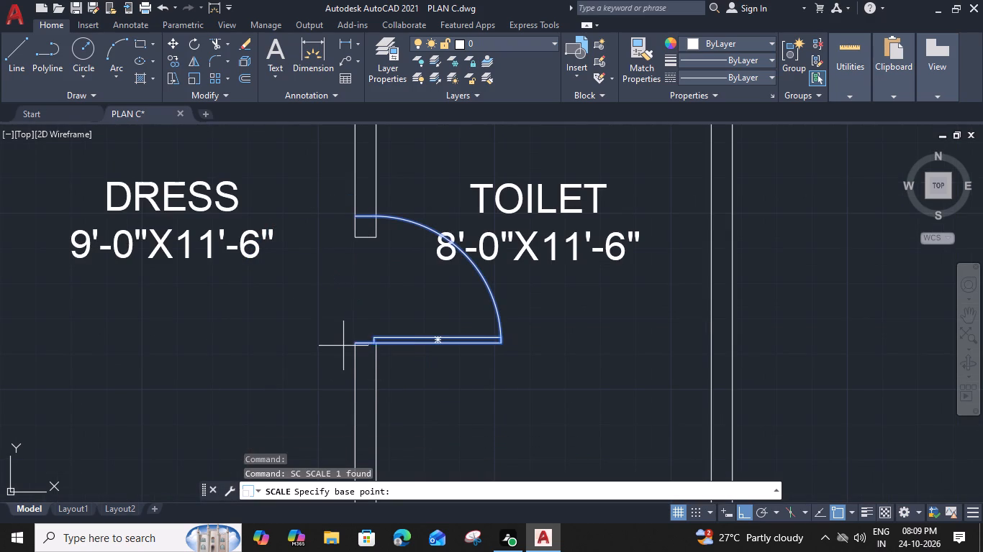
left_click(354, 342)
type("R")
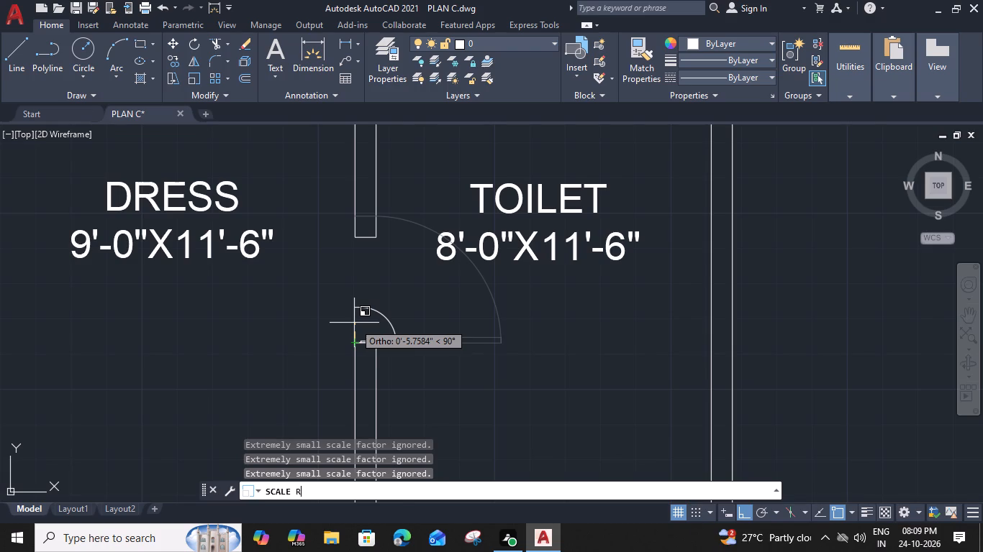
key("space")
left_click(353, 344)
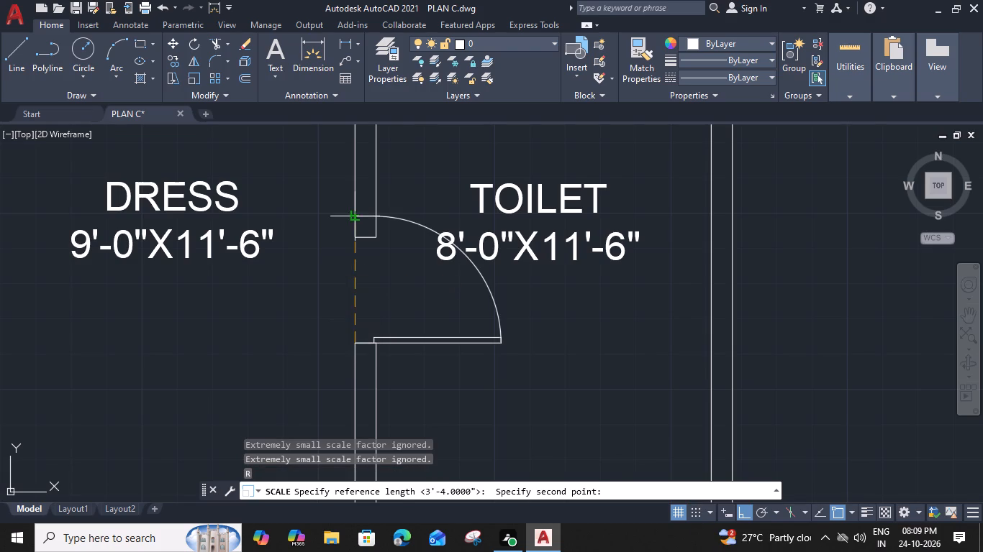
left_click(350, 220)
left_click(355, 242)
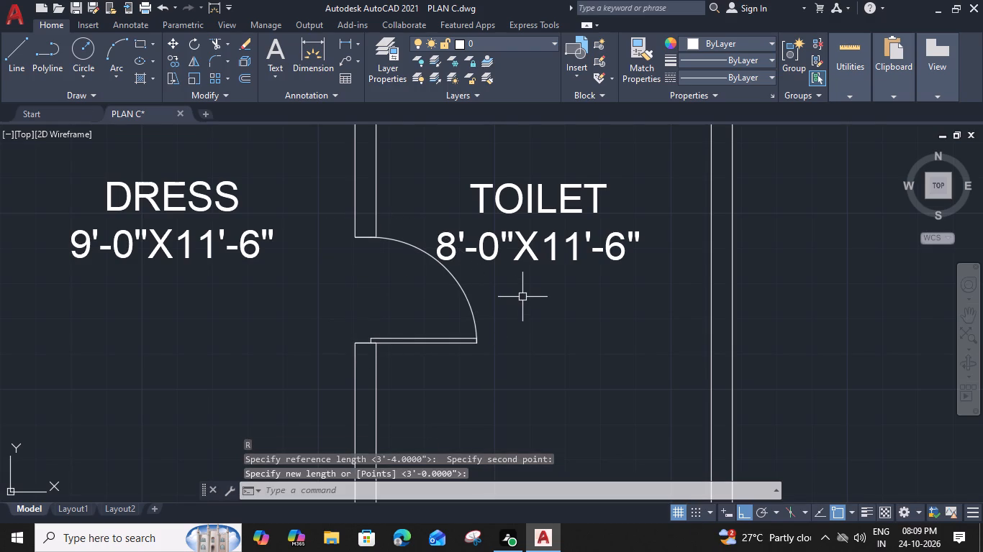
Copy the fitted Toilet door by its hinge corner into the Dress-side openings of the three 9'-6"X10'-0" Toilets.
scroll(522, 297, "down", 1)
middle_click_drag(540, 353, 553, 328)
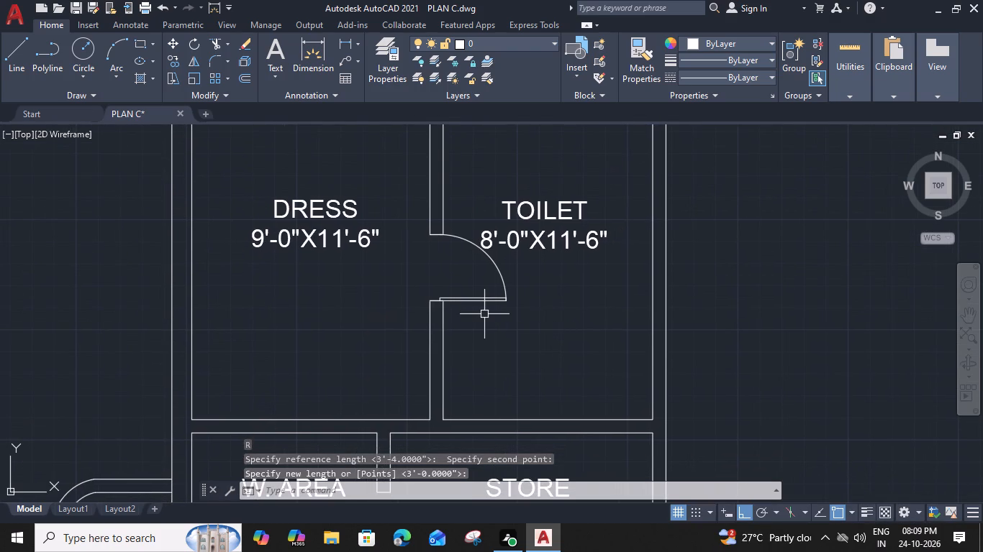
left_click(489, 299)
type("CO")
key("space")
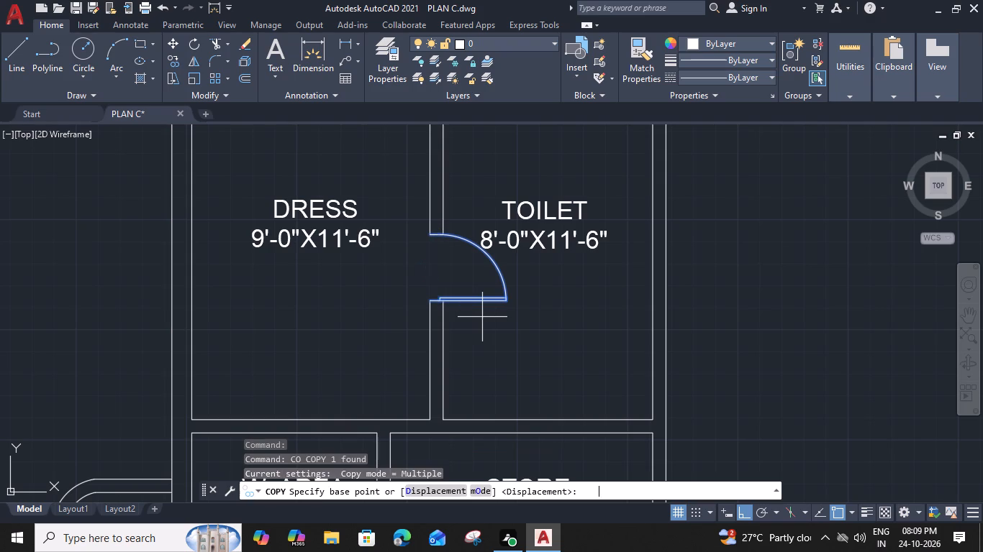
left_click(427, 302)
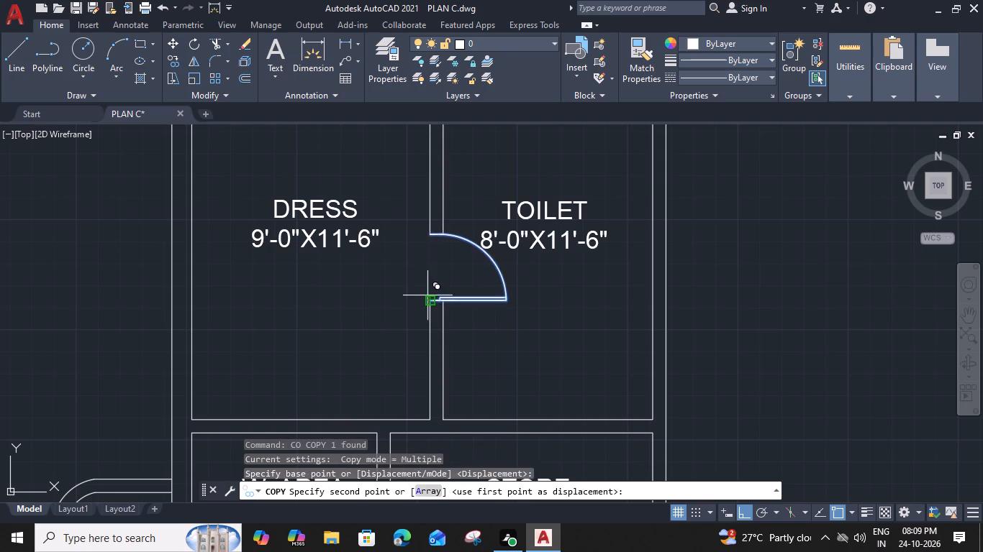
scroll(427, 295, "down", 2)
middle_click_drag(419, 227, 385, 551)
scroll(416, 242, "up", 2)
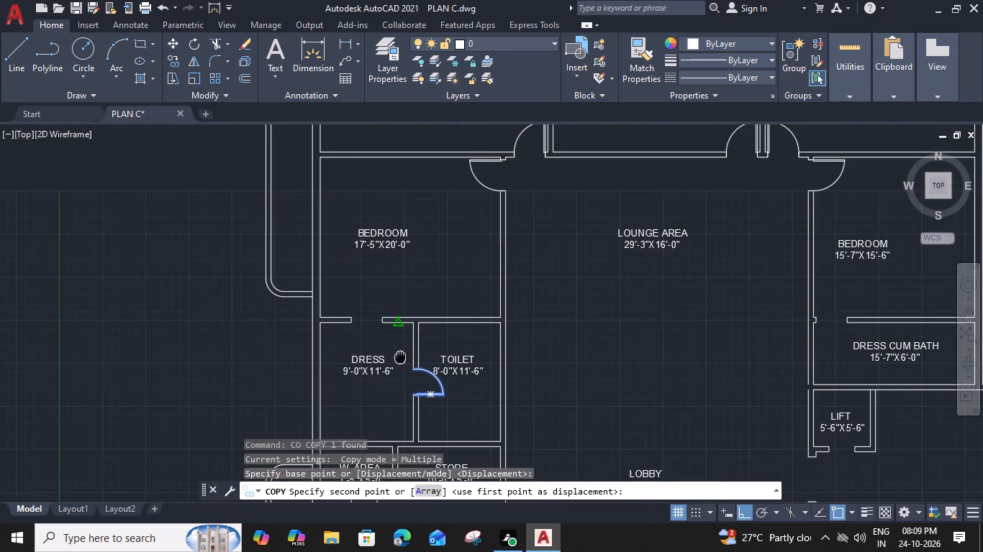
left_click(520, 267)
scroll(521, 270, "down", 2)
middle_click_drag(549, 304, 548, 304)
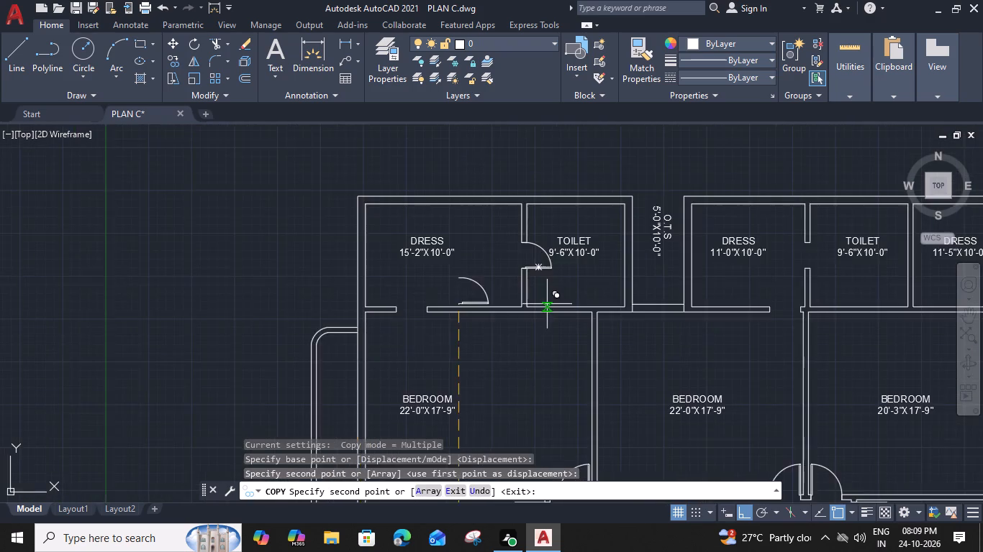
middle_click_drag(548, 304, 87, 312)
left_click(338, 274)
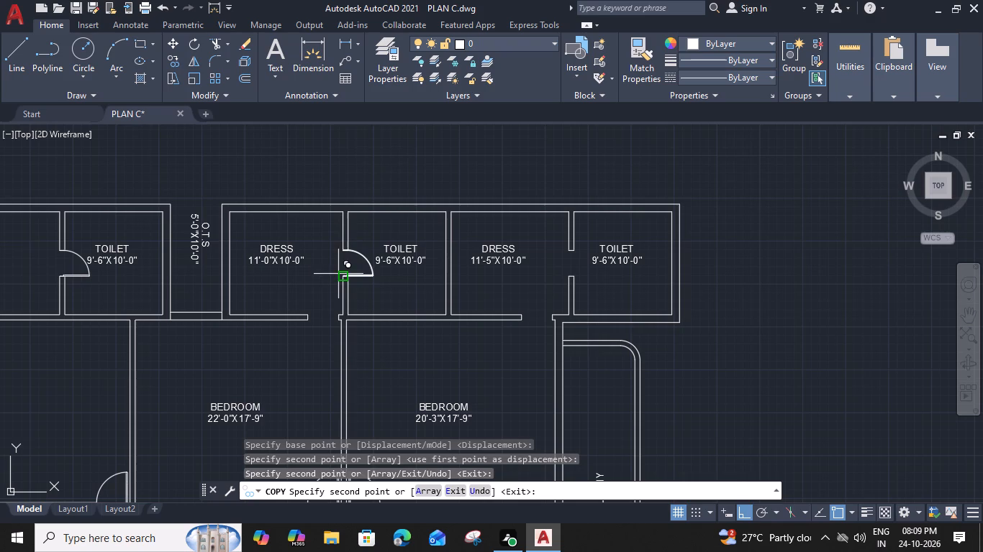
left_click(566, 277)
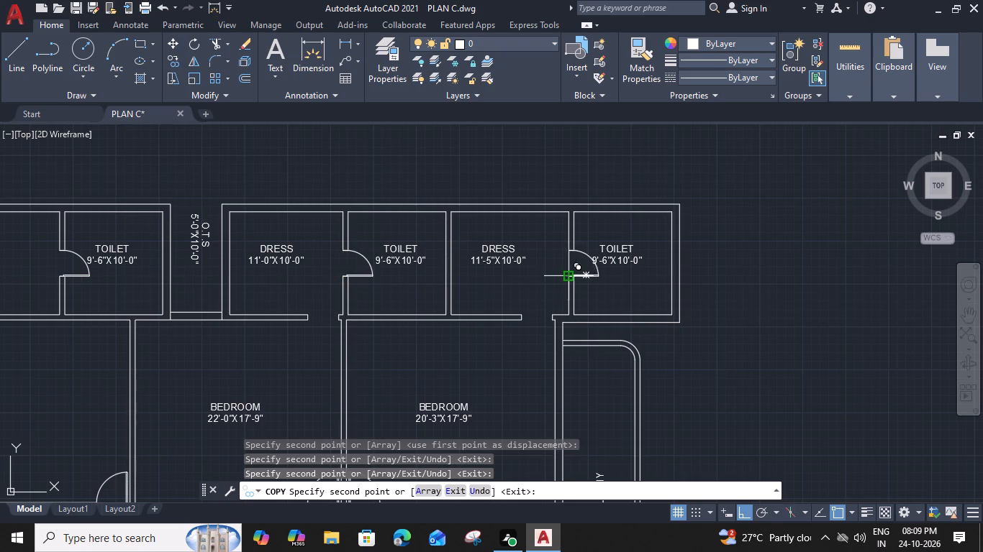
Place another copy of the Toilet door in the opening between the W. AREA and the STORE, and end the copying.
scroll(565, 277, "down", 2)
middle_click_drag(519, 352, 548, 194)
middle_click_drag(422, 340, 450, 312)
scroll(381, 332, "up", 2)
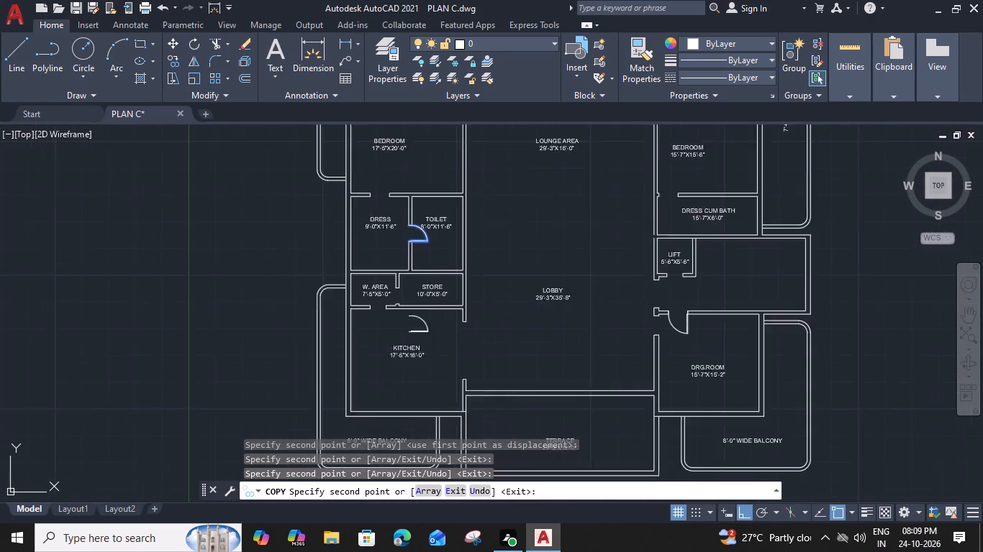
scroll(402, 277, "up", 3)
left_click(412, 326)
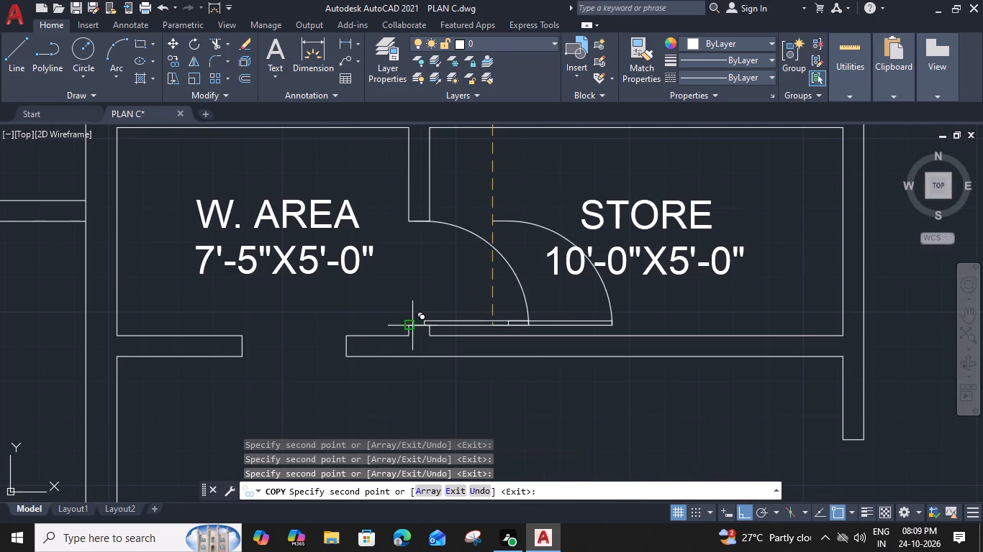
scroll(412, 327, "down", 3)
middle_click_drag(395, 357, 411, 253)
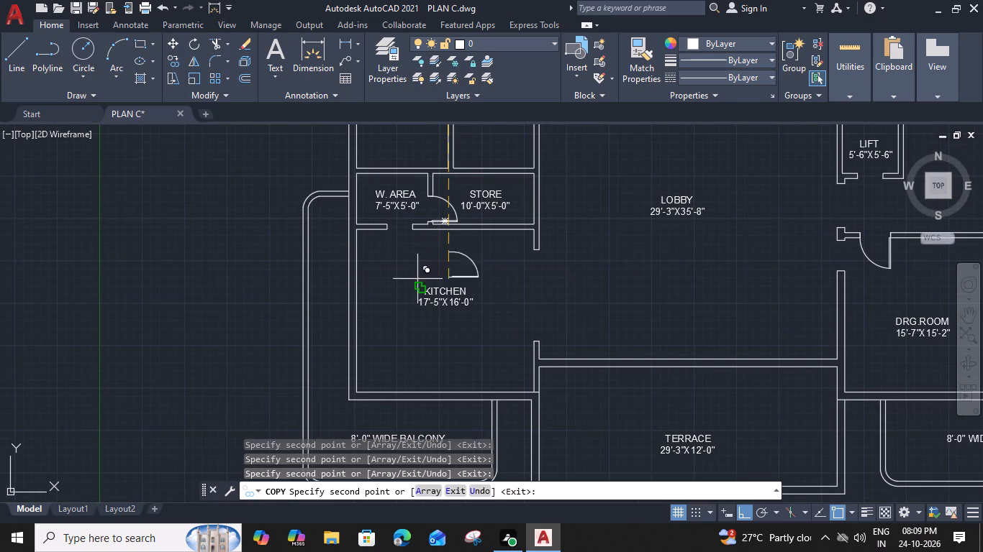
key("Escape")
Look over the Lobby, Kitchen, DRG.ROOM, Terrace and surrounding rooms of the floor plan.
scroll(527, 285, "down", 1)
middle_click_drag(579, 298, 579, 298)
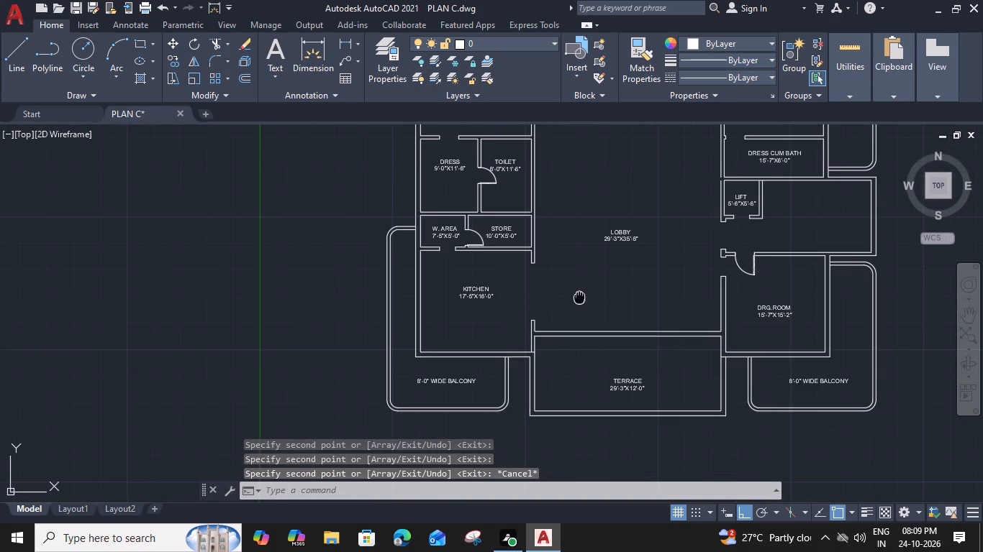
middle_click_drag(579, 298, 314, 354)
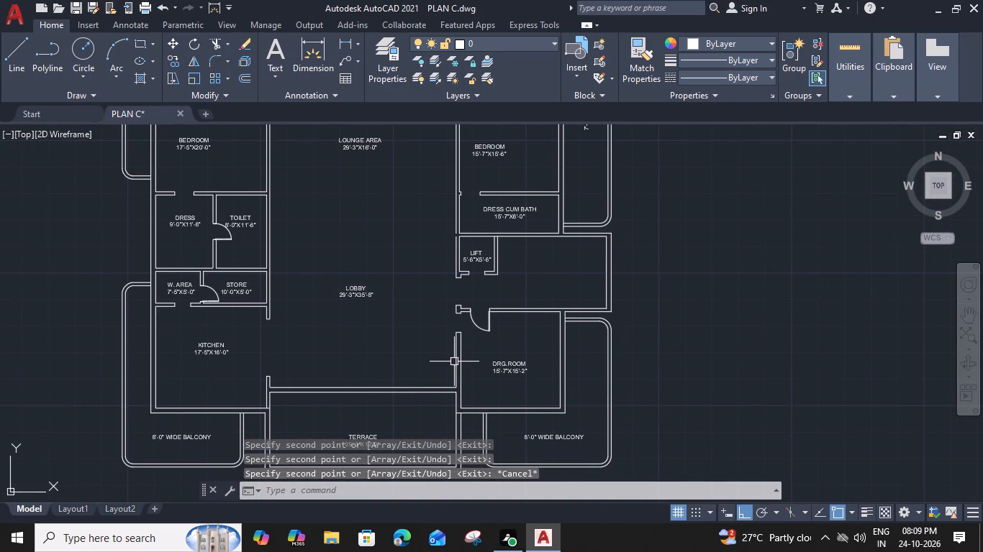
middle_click_drag(396, 344, 404, 329)
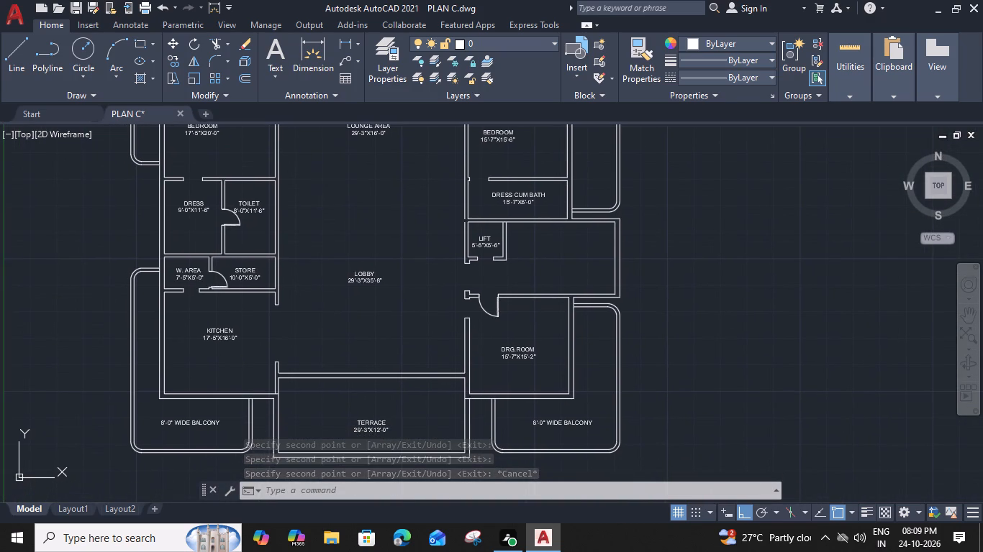
middle_click_drag(404, 329, 385, 365)
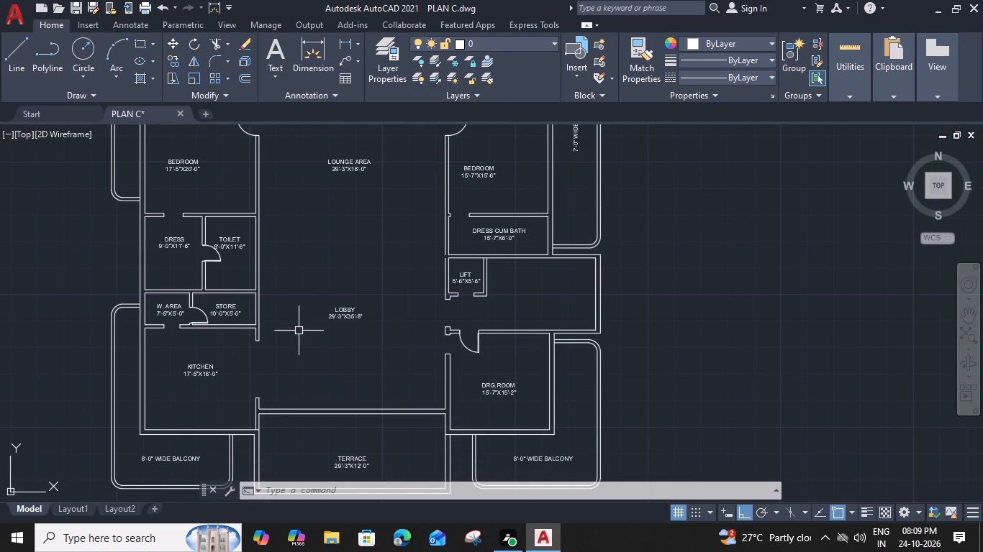
middle_click_drag(316, 419, 309, 367)
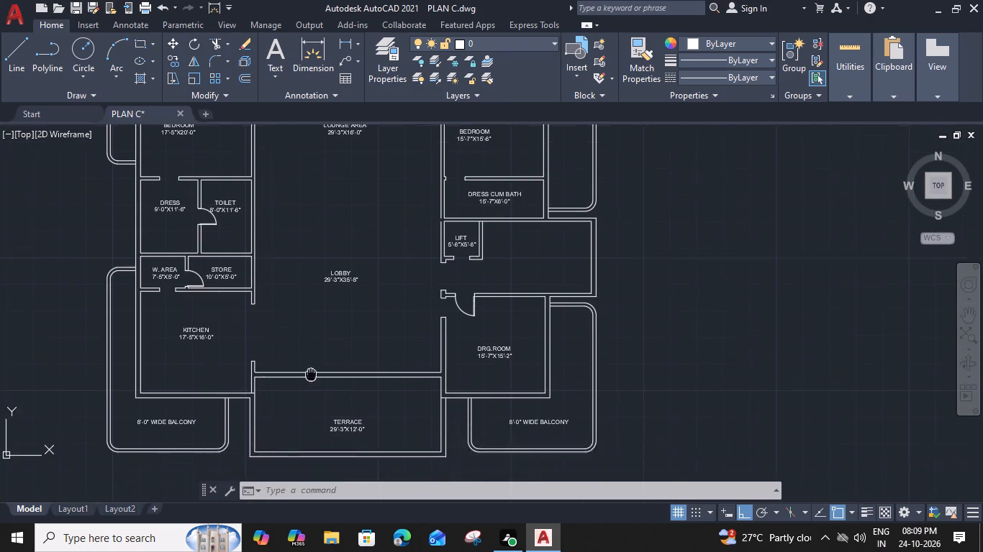
middle_click_drag(309, 367, 312, 321)
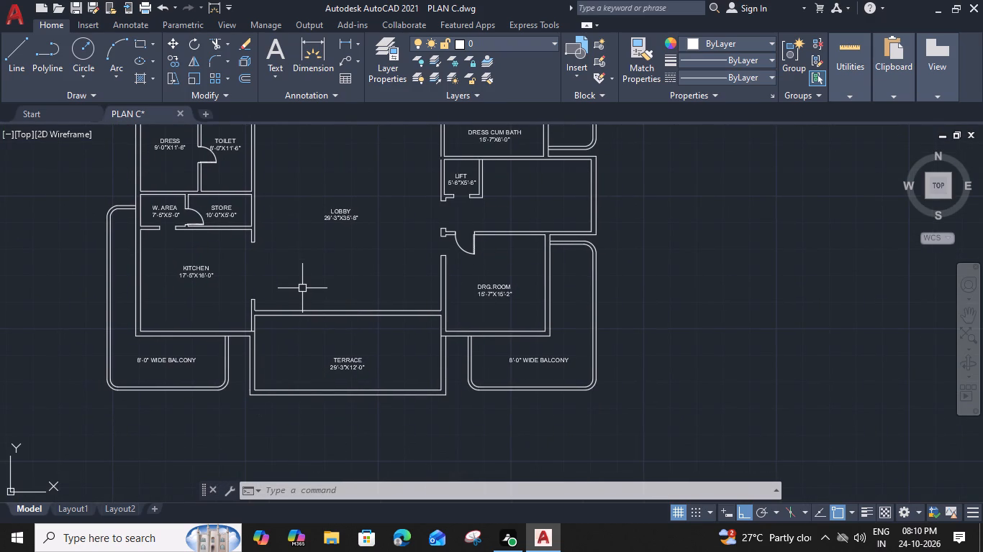
scroll(342, 254, "down", 1)
middle_click_drag(343, 257, 347, 341)
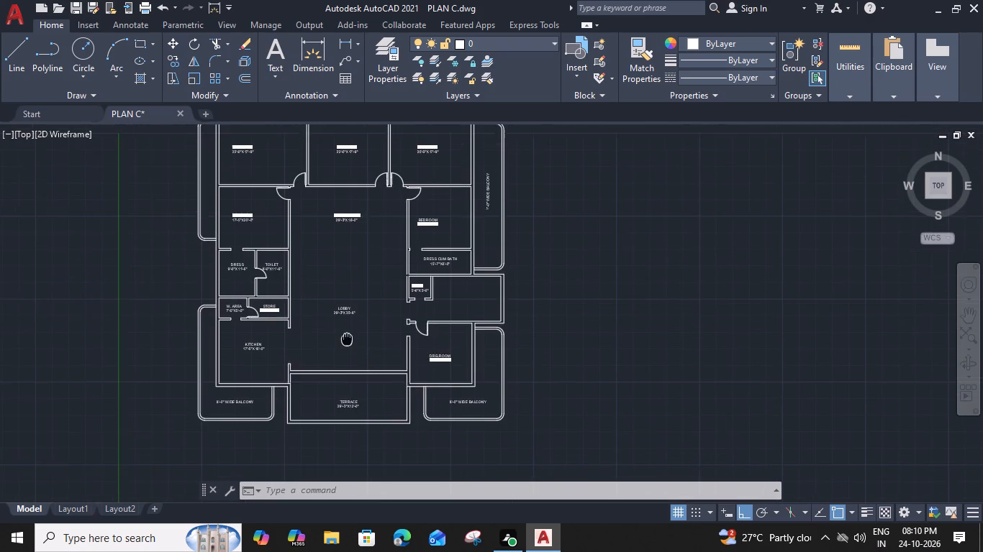
Draw a rectangle 4' long and 9" wide in the open space between the LOUNGE AREA and LOBBY labels.
middle_click_drag(347, 341, 407, 396)
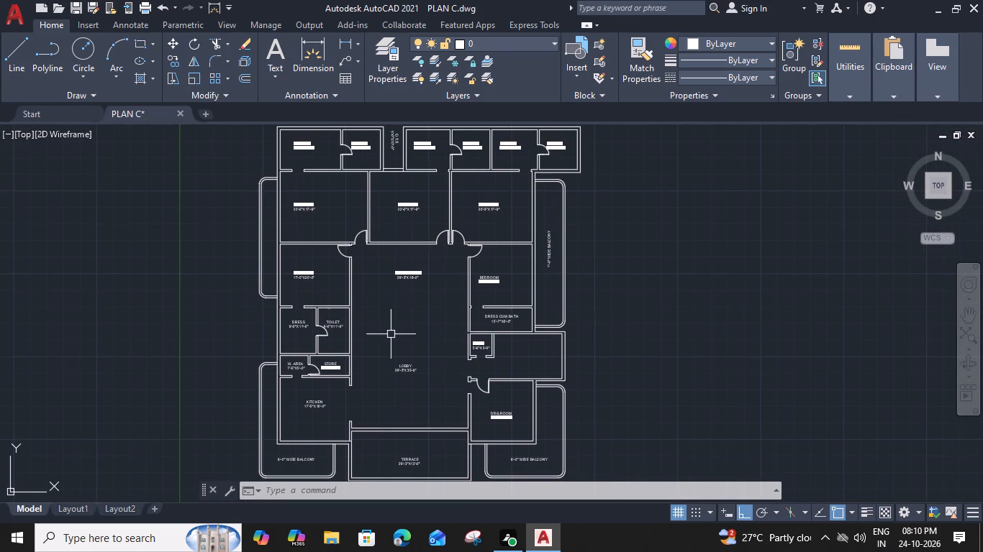
middle_click_drag(354, 356, 368, 362)
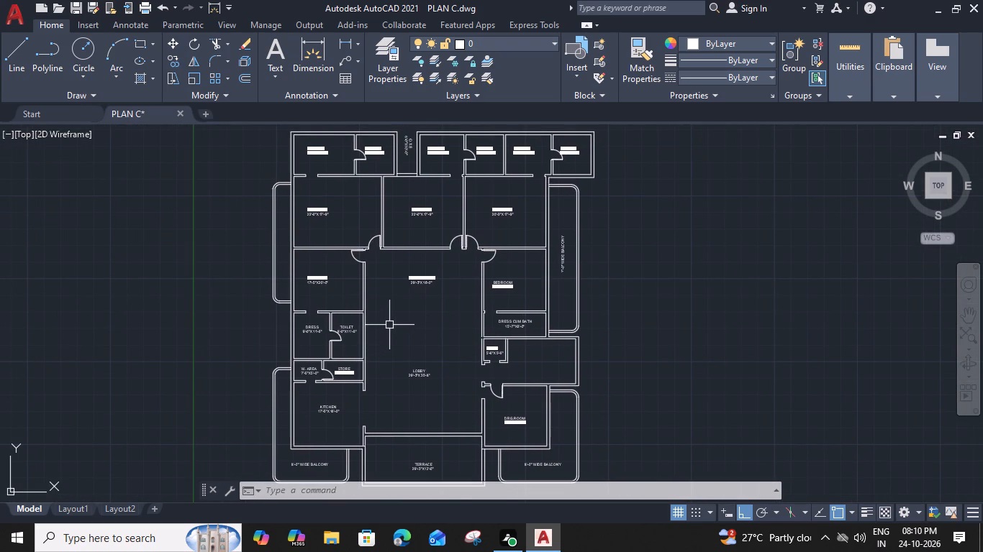
left_click(389, 325)
left_click(427, 335)
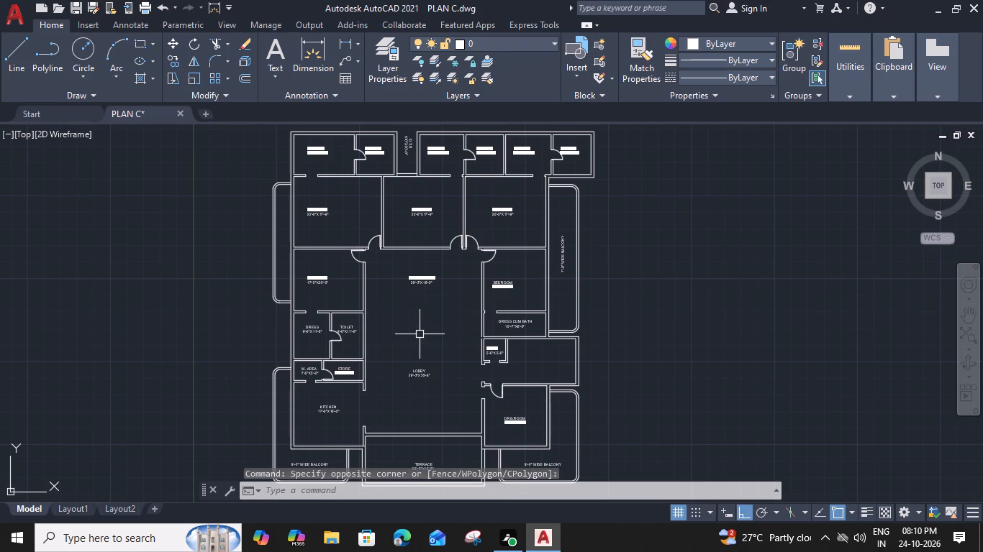
type("REC")
key("space")
left_click(397, 319)
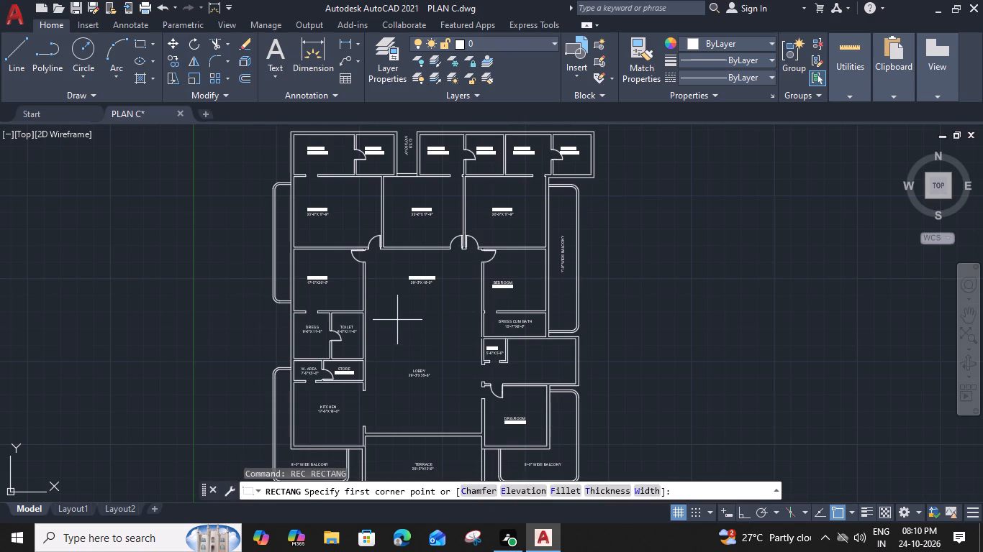
type("D")
key("space")
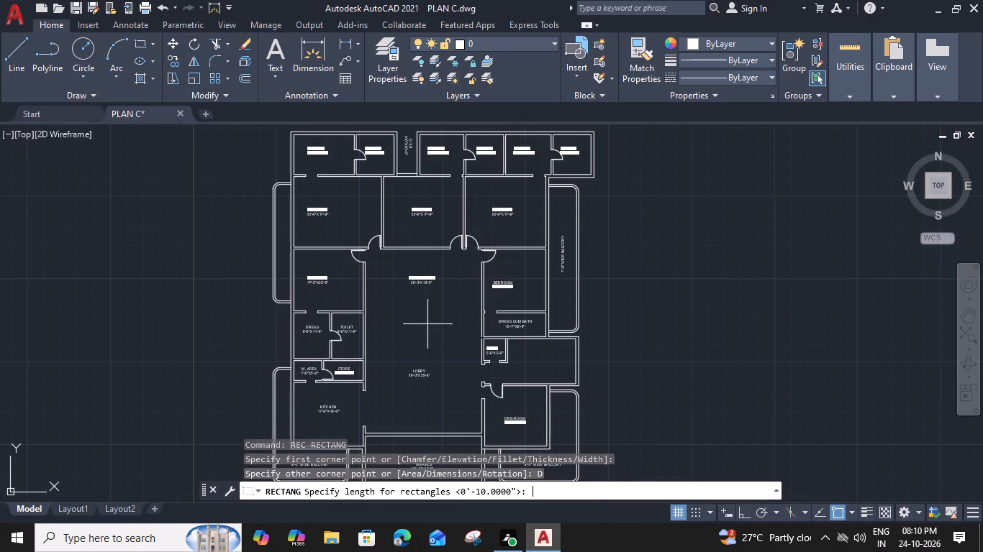
type("4' 9")
key("shift+quotedbl")
key("Return")
left_click(425, 339)
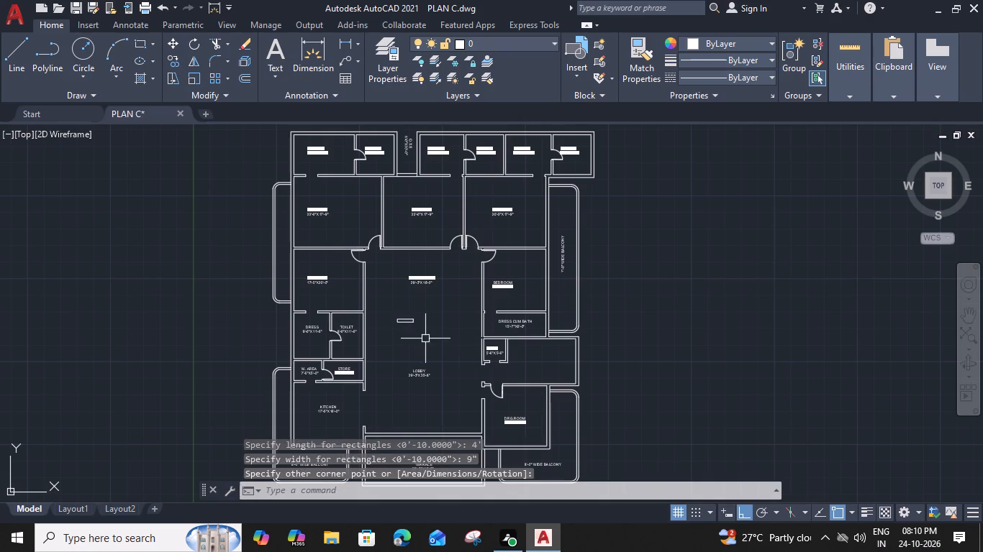
key("Escape")
Draw a lengthwise centre line through the 4' rectangle between the midpoints of its short sides.
scroll(396, 321, "up", 3)
type("L")
key("space")
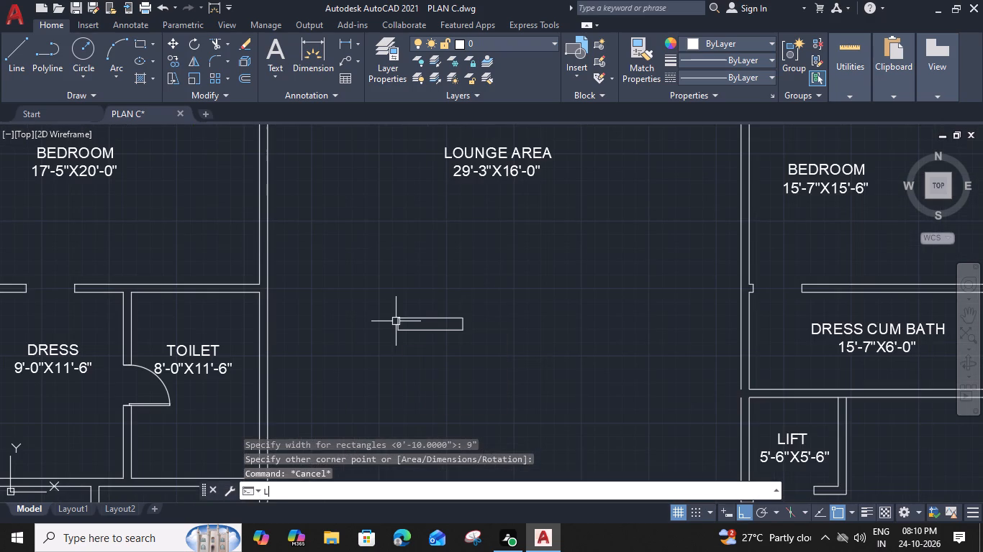
scroll(395, 323, "up", 2)
left_click(395, 324)
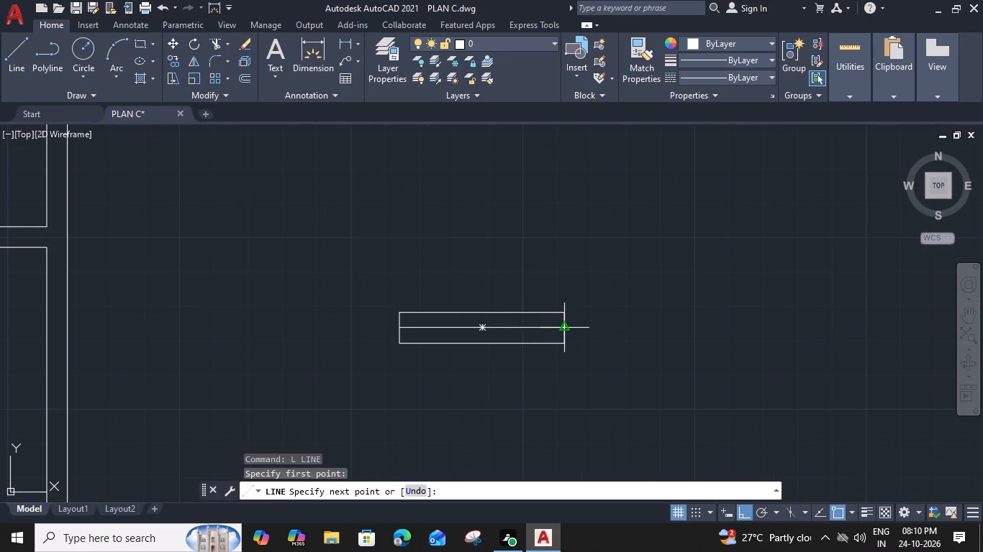
left_click(563, 328)
key("space")
Offset the centre line of the 4' rectangle by 1" to both sides.
left_click(532, 330)
key("o")
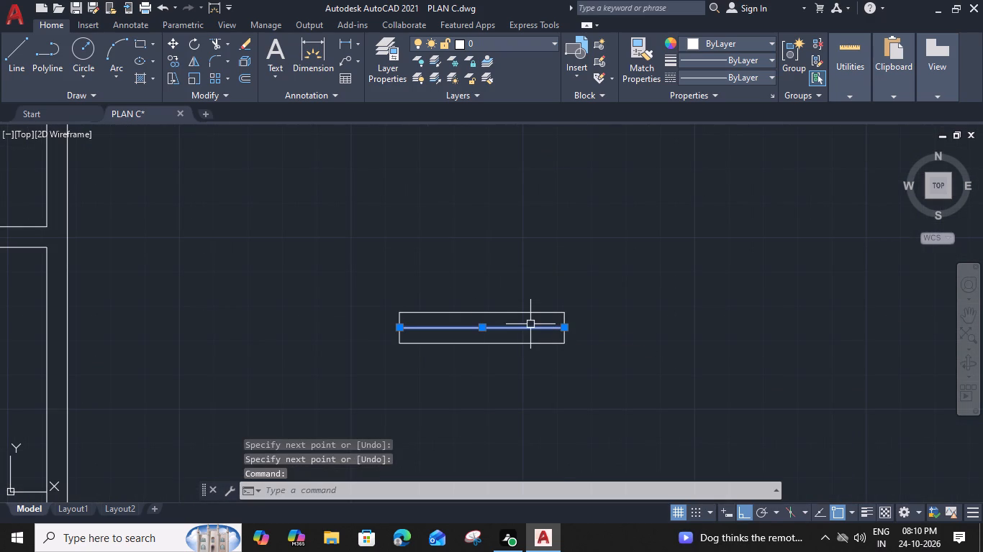
key("space")
type("1")
key("shift+quotedbl")
key("Return")
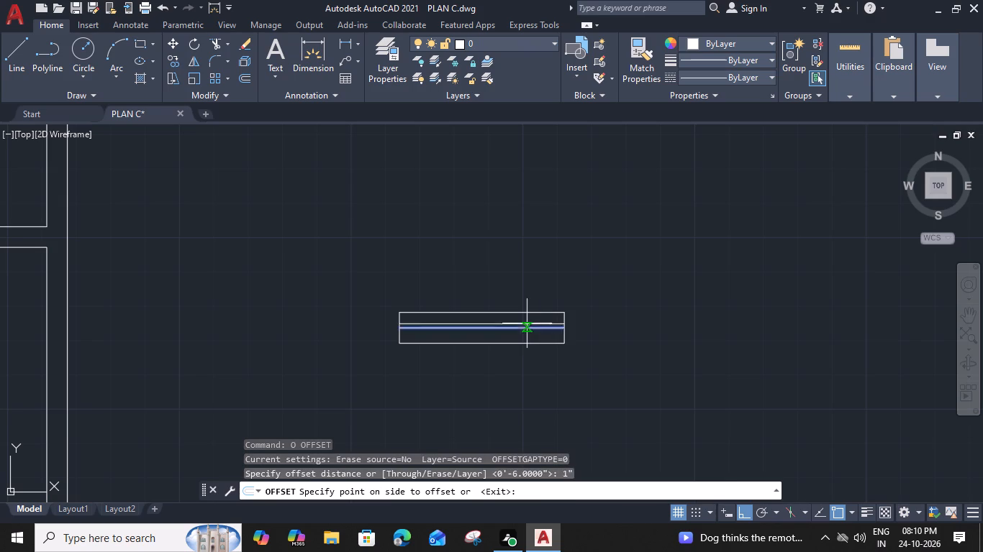
left_click(527, 354)
scroll(512, 321, "up", 2)
left_click(512, 341)
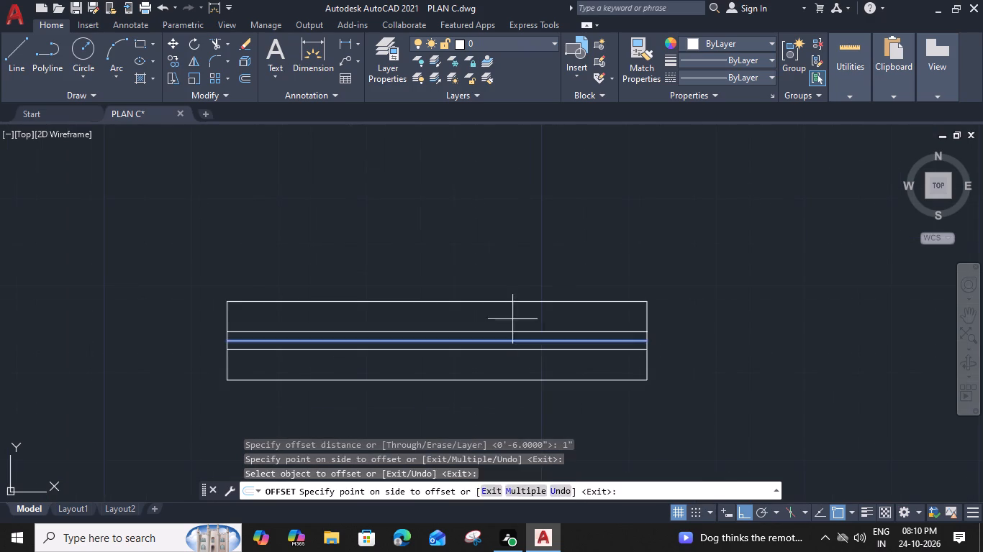
left_click(512, 319)
key("Escape")
Set the colour of the three lines inside the 4' rectangle to dark red 153,27,30.
left_click(527, 326)
left_click(493, 367)
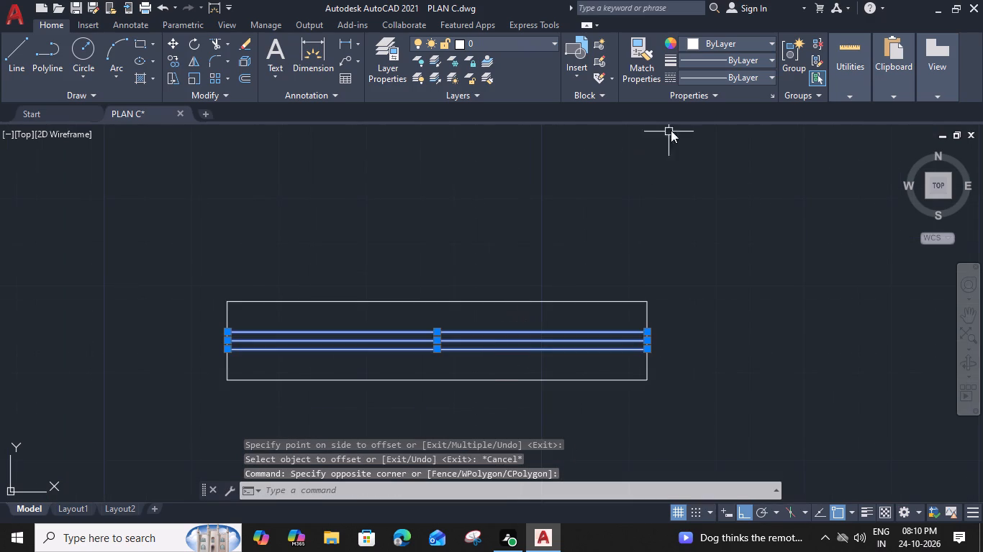
left_click(754, 38)
left_click(730, 103)
Group the 4' rectangle with its three red lines as one window symbol.
left_click_drag(660, 277, 658, 290)
left_click(591, 402)
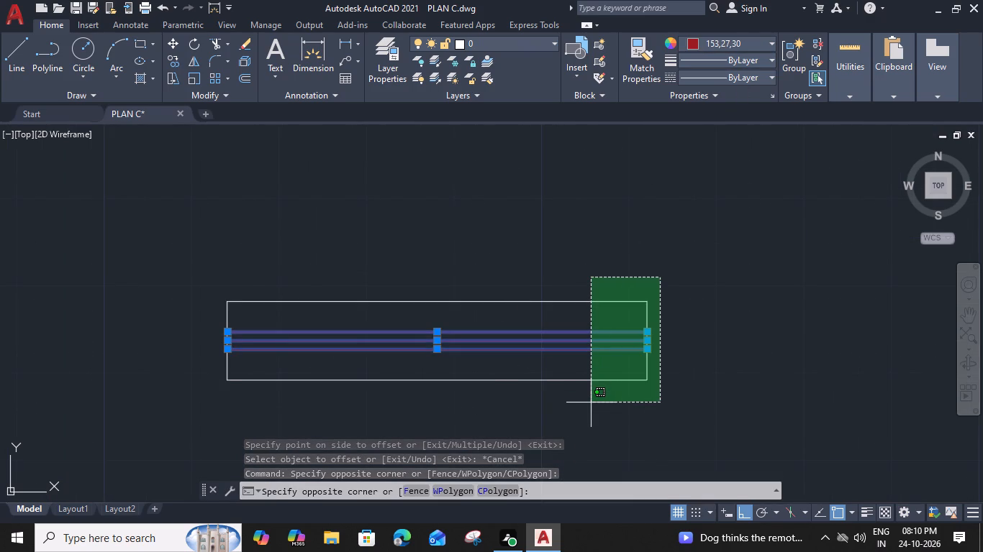
key("g")
key("space")
Move the window group by its bottom midpoint onto the short shaft wall above the middle 22'-0"X17'-9" BEDROOM.
left_click(437, 379)
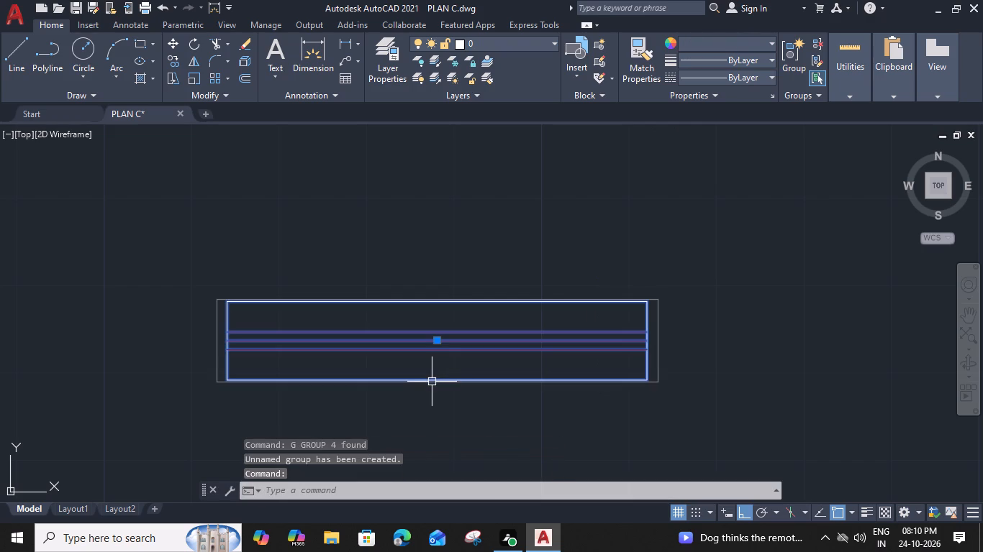
type("M")
key("space")
left_click(436, 380)
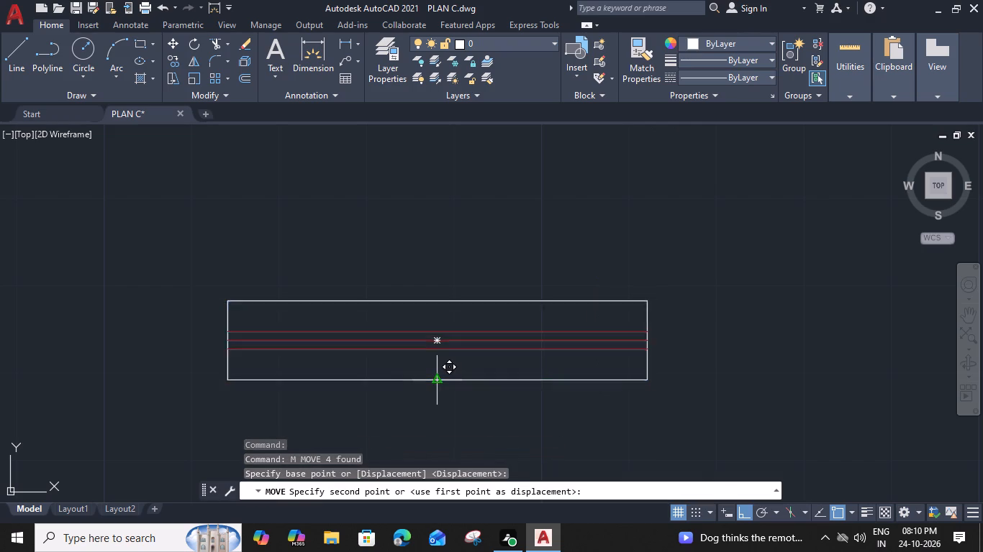
scroll(436, 380, "down", 2)
scroll(417, 214, "down", 2)
middle_click_drag(417, 214, 417, 515)
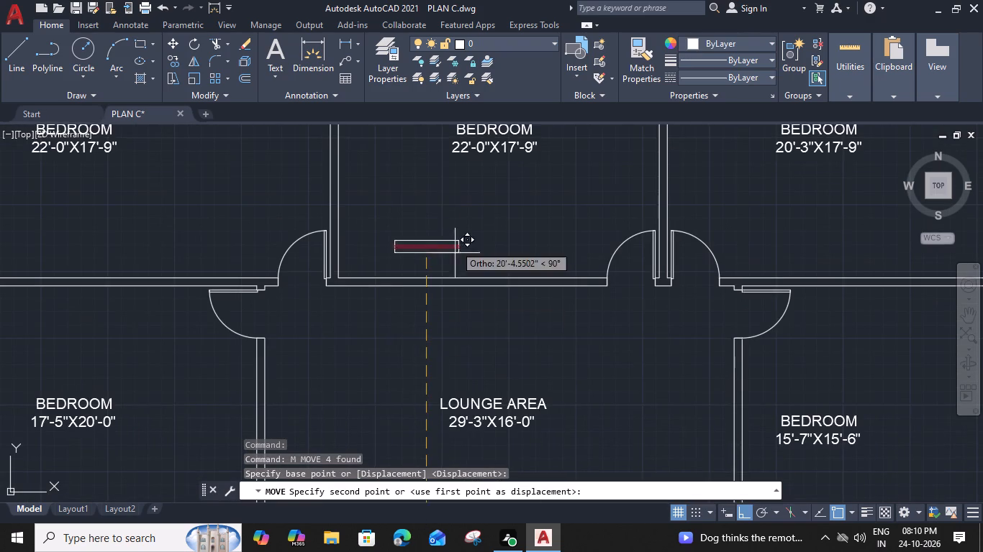
middle_click_drag(457, 245, 427, 479)
scroll(402, 229, "up", 1)
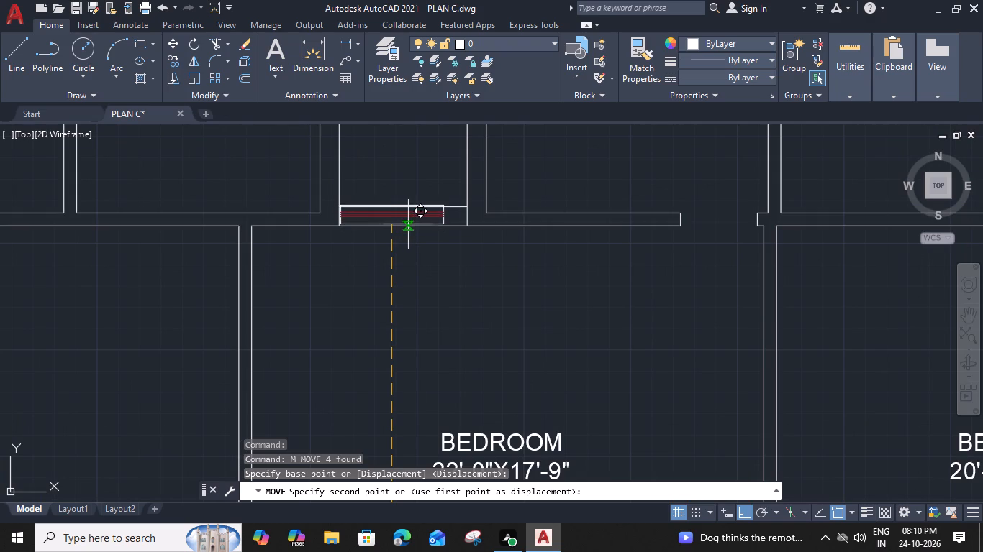
left_click(407, 227)
key("Escape")
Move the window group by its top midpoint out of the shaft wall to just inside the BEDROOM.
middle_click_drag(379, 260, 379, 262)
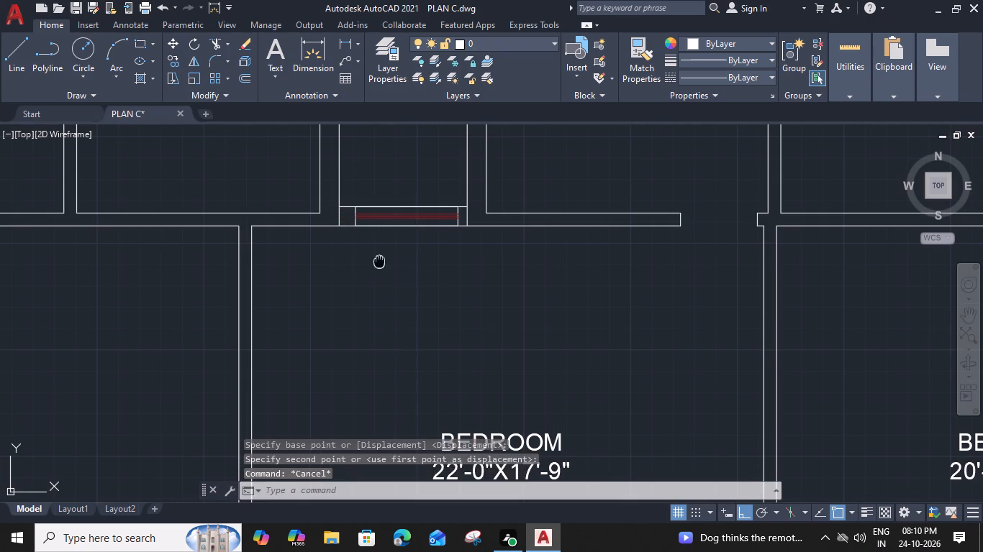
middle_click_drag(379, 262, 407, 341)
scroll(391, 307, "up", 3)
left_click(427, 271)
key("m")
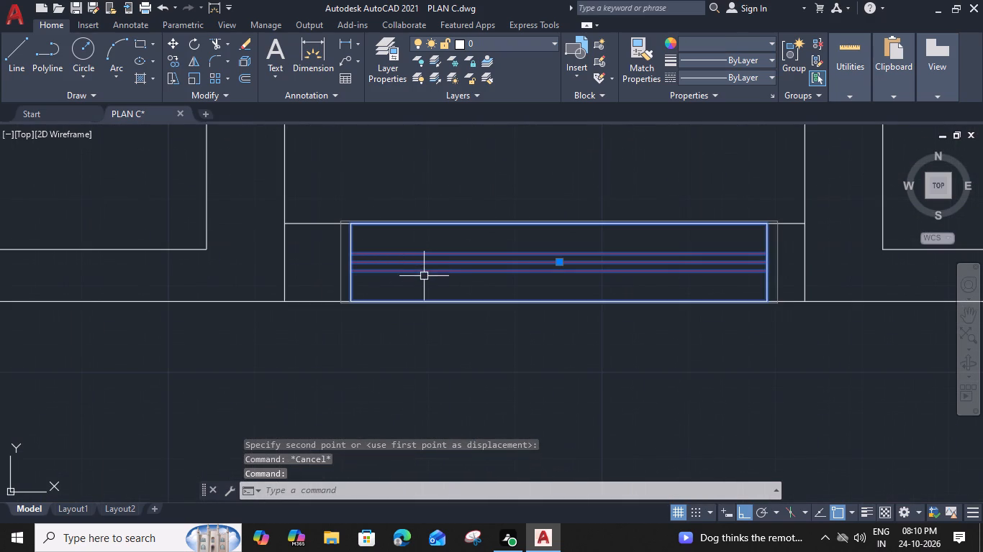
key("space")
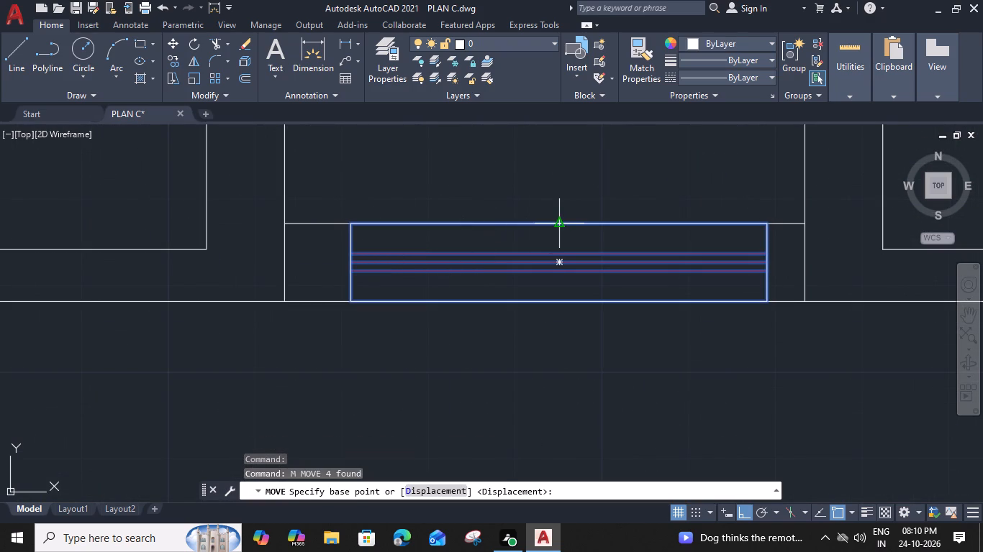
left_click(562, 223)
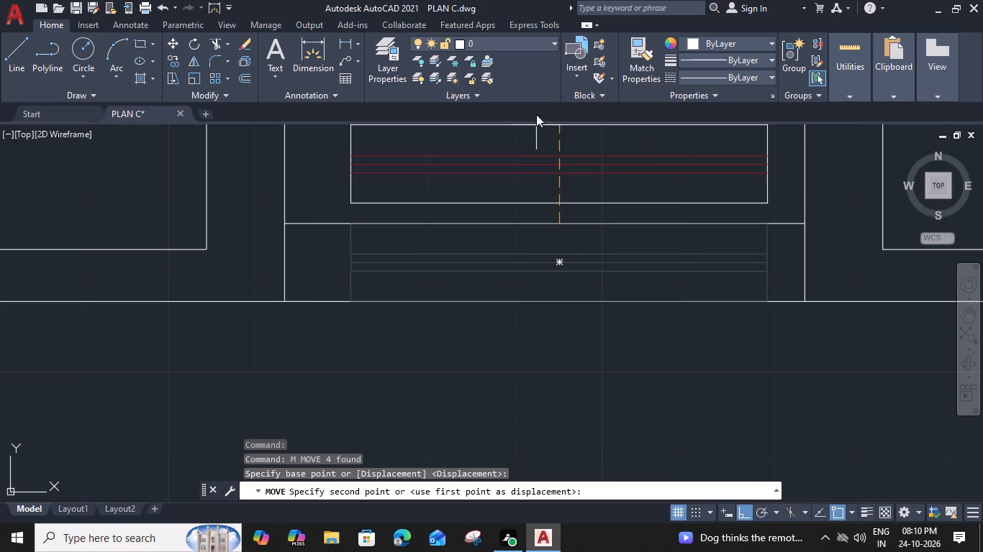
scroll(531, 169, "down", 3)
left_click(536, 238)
Move the window group by its top midpoint to the midpoint of the shaft wall's upper line, centring it in the wall.
left_click(538, 241)
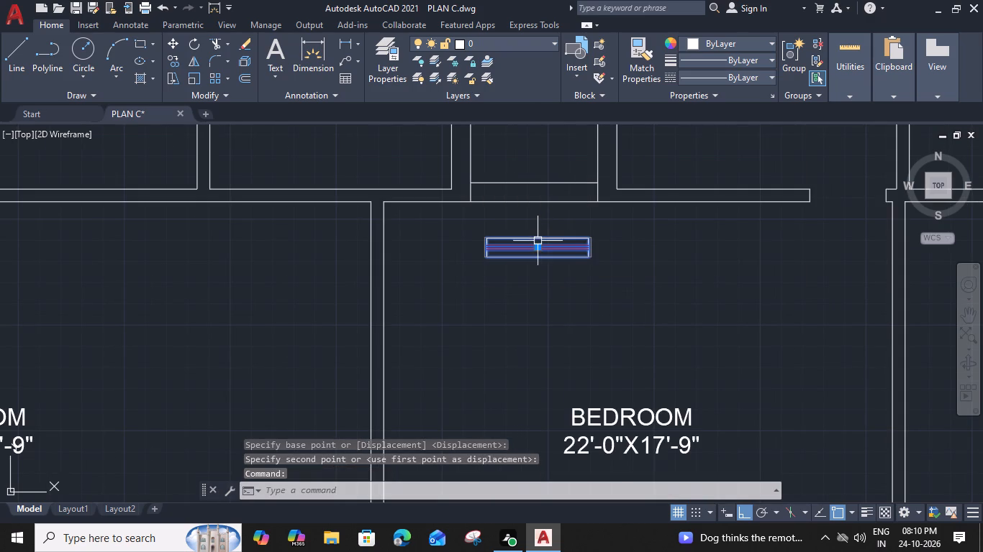
type("M")
key("space")
scroll(537, 236, "up", 1)
left_click(537, 236)
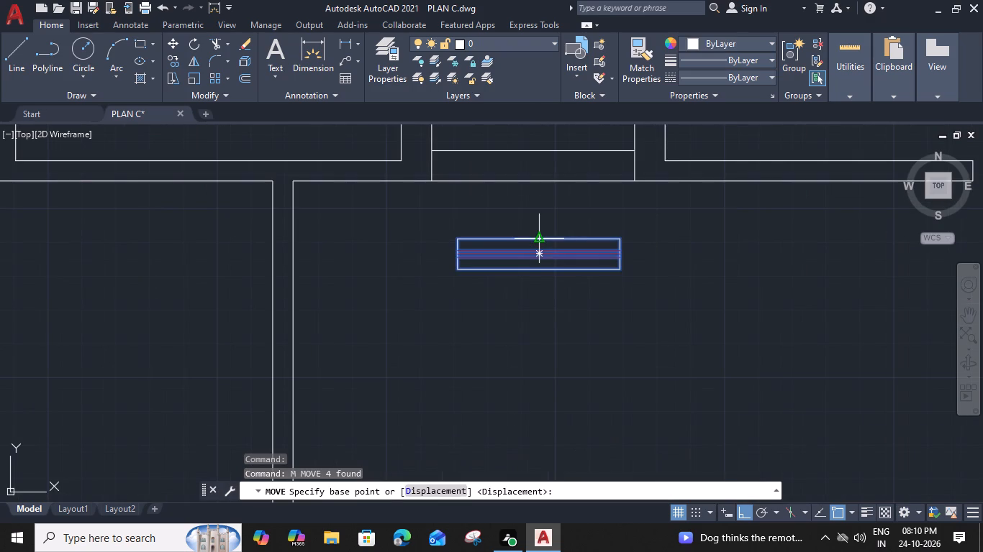
left_click(540, 234)
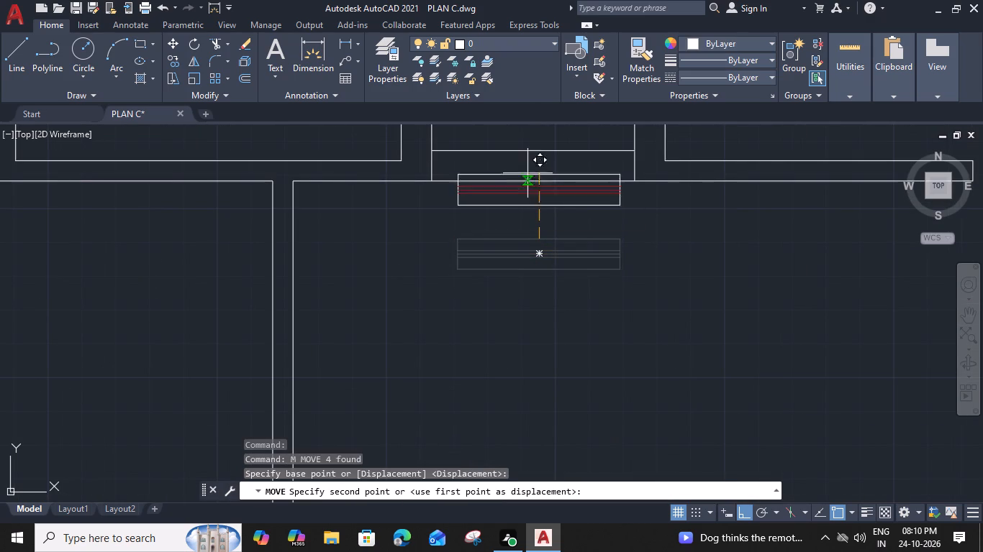
left_click(534, 152)
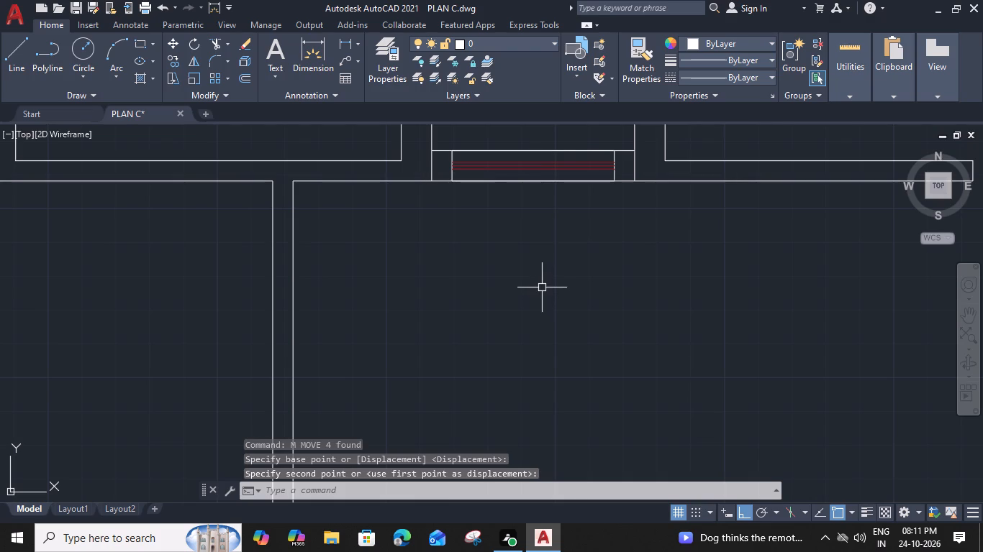
Draw a second rectangle 1'9" long and 9" wide in the BEDROOM below the placed window.
type("REC")
key("space")
left_click(479, 290)
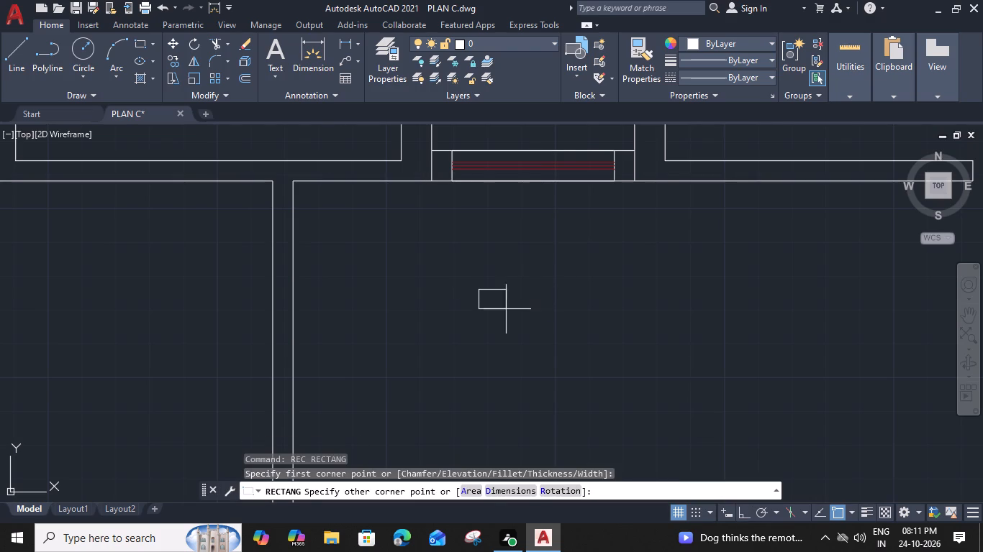
type("D")
key("space")
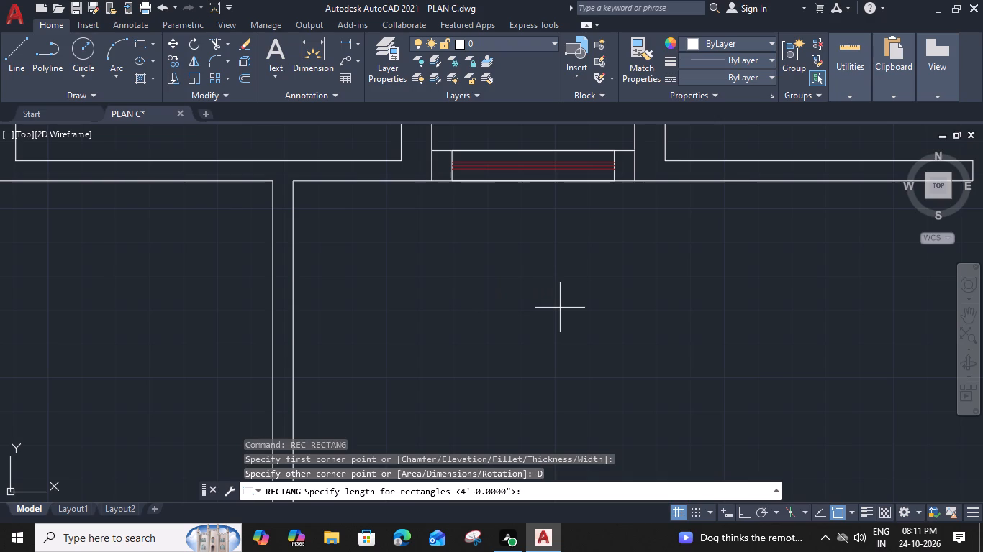
type("1'9\"")
key("Return")
type("9\"")
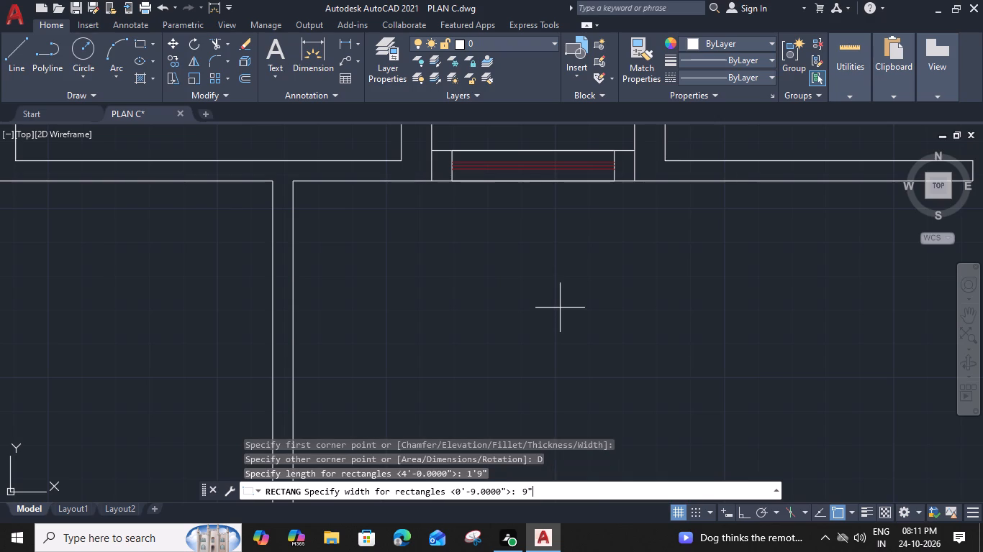
key("Return")
left_click(572, 322)
Draw a lengthwise centre line through the 1'9" rectangle between the midpoints of its short sides.
key("l")
key("space")
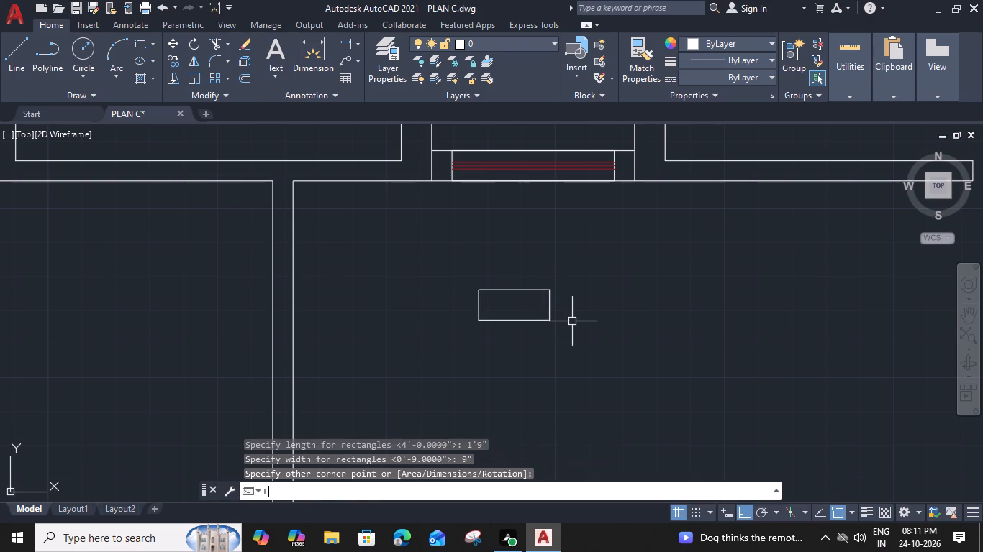
left_click_drag(548, 308, 535, 308)
left_click(476, 306)
key("space")
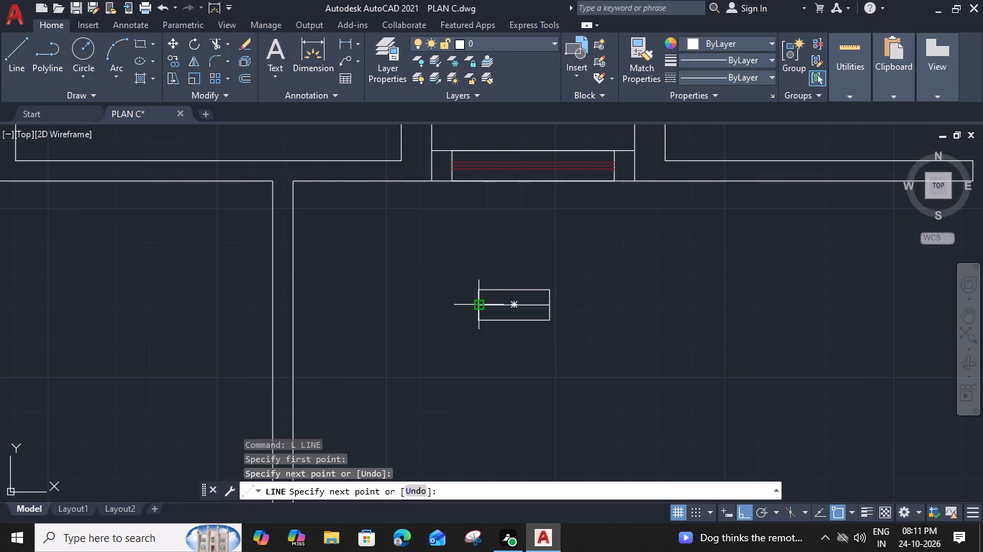
Offset the centre line of the 1'9" rectangle by 1" to both sides.
left_click(494, 304)
type("O 1")
key("shift+quotedbl")
key("Return")
left_click(500, 342)
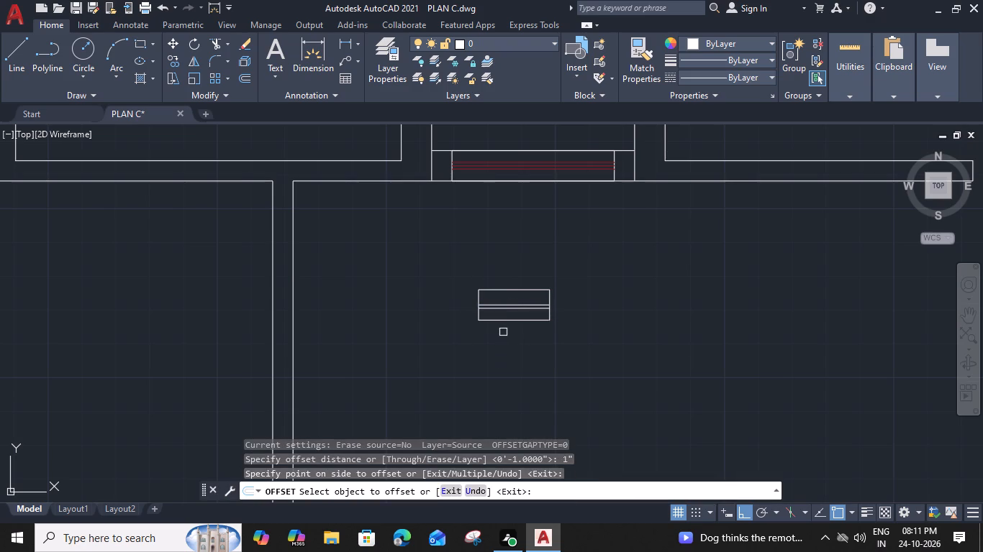
left_click(515, 303)
left_click(517, 287)
key("Escape")
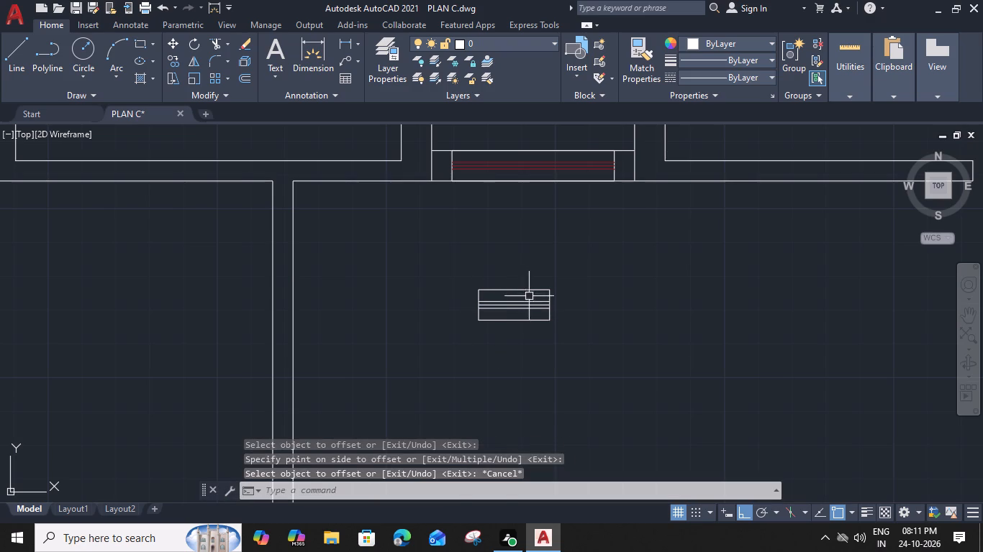
Set the colour of the three lines inside the 1'9" rectangle to dark red 153,27,30.
left_click(529, 296)
left_click(513, 313)
left_click(774, 44)
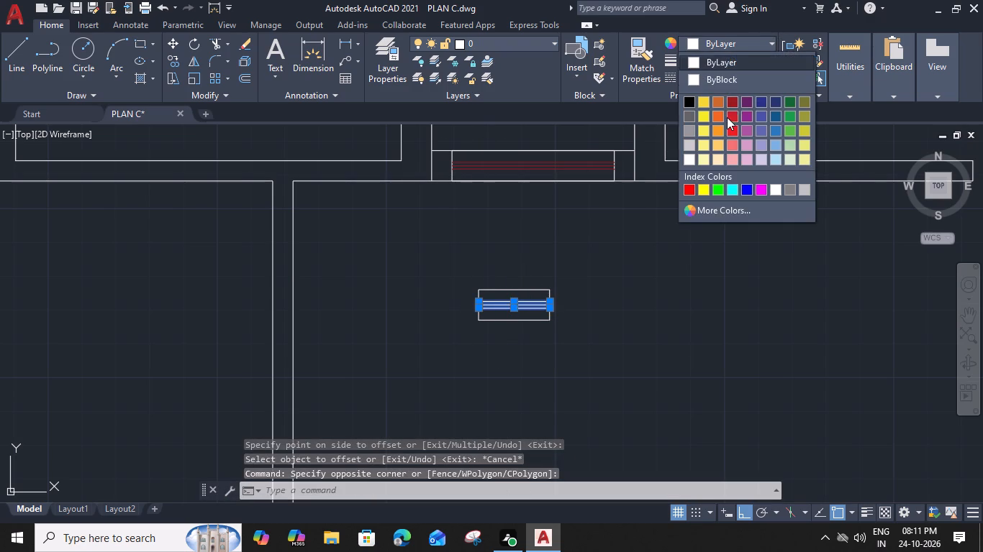
left_click(730, 103)
Group the 1'9" by 9" rectangle in the BEDROOM together with its three red lines.
left_click(553, 284)
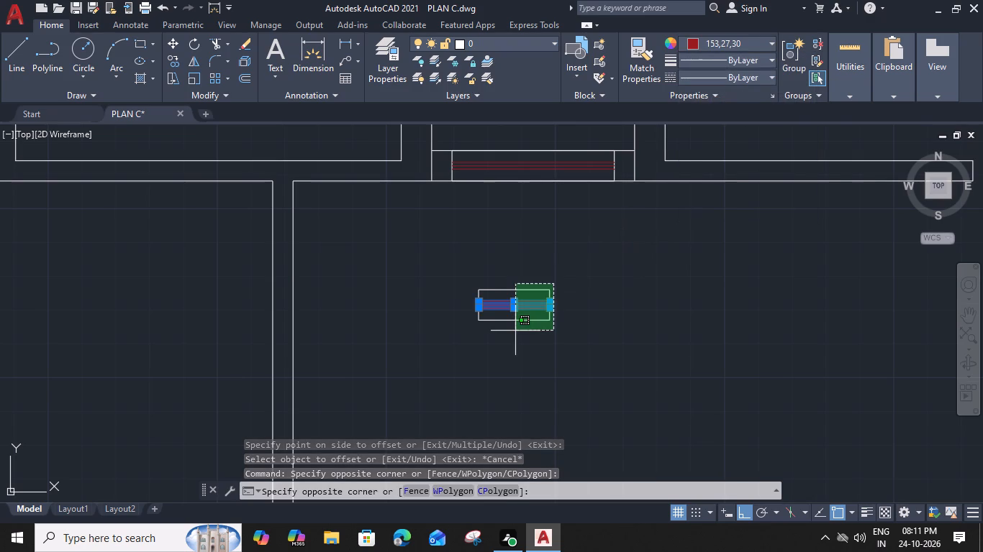
left_click(514, 333)
type("G")
key("space")
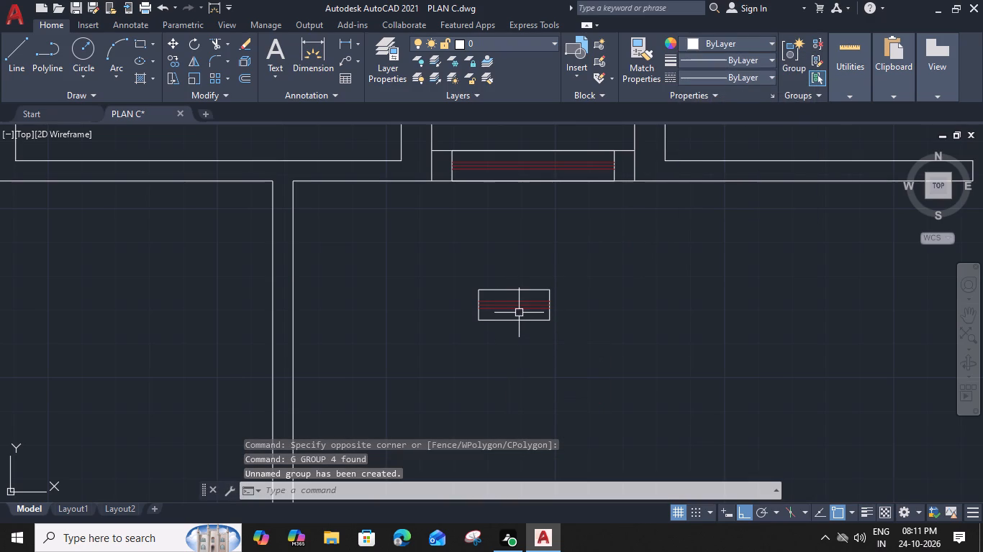
Move the grouped 1'9" window into the top outer wall of the TOILET beside the O.T.S, centred on the wall.
left_click(522, 322)
type("M")
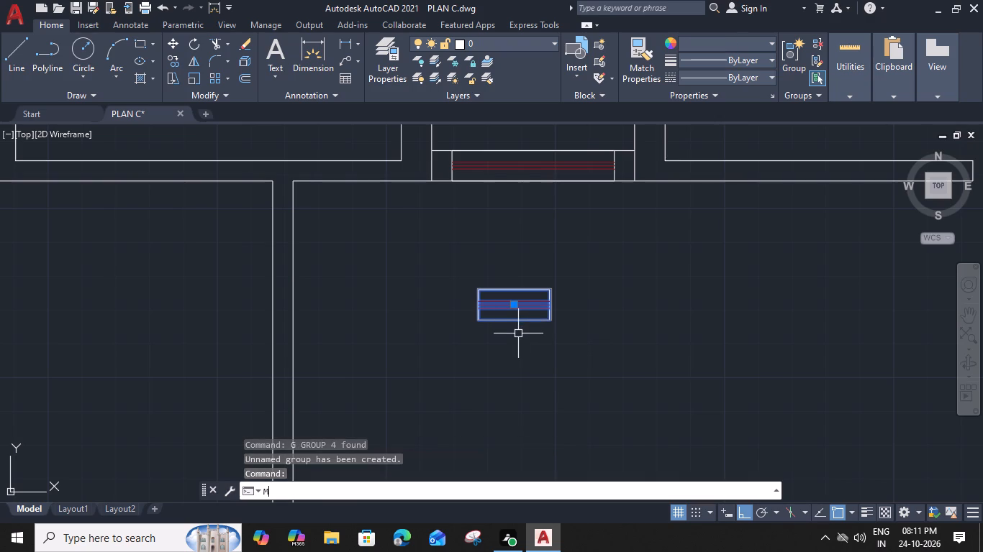
key("space")
left_click(515, 316)
scroll(513, 314, "down", 3)
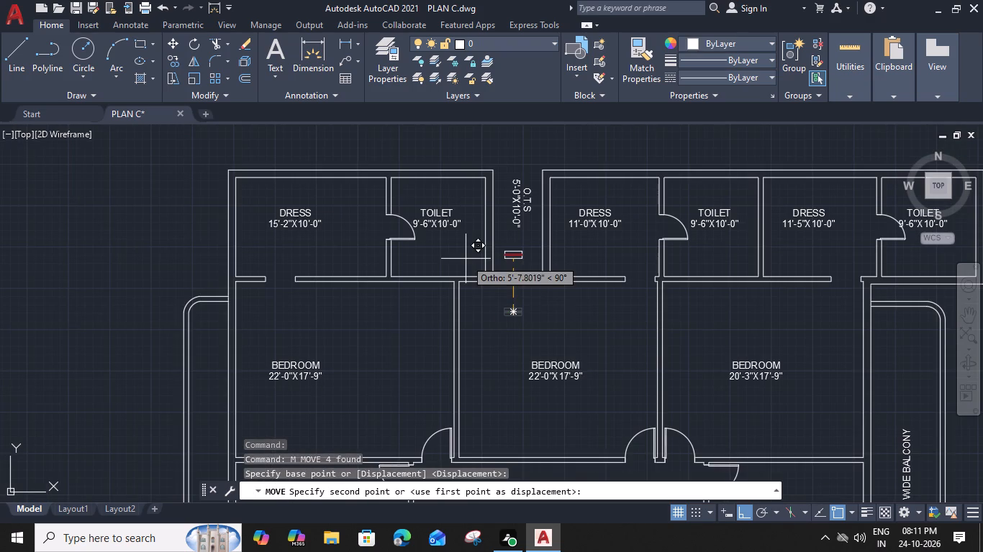
middle_click_drag(469, 302, 474, 381)
scroll(443, 270, "up", 1)
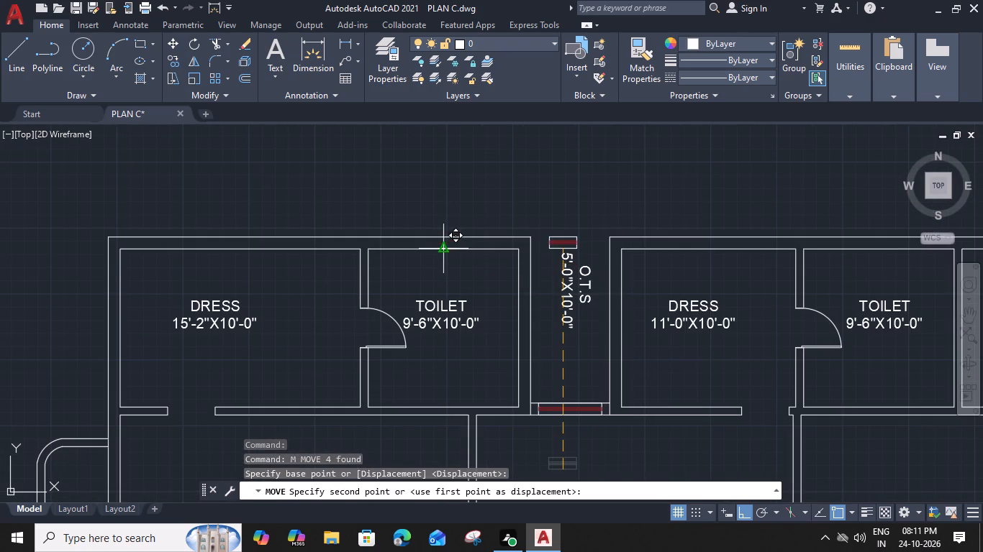
left_click(443, 251)
Copy the 1'9" window into the top outer walls of the other two 9'-6"X10'-0" TOILETs.
left_click(456, 241)
type("CO")
key("space")
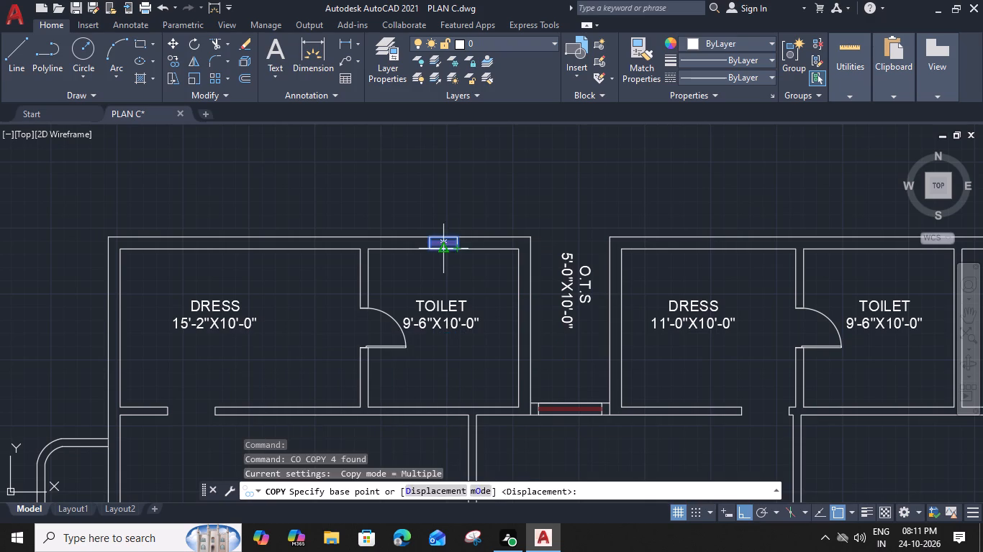
left_click(444, 250)
middle_click_drag(513, 254, 333, 261)
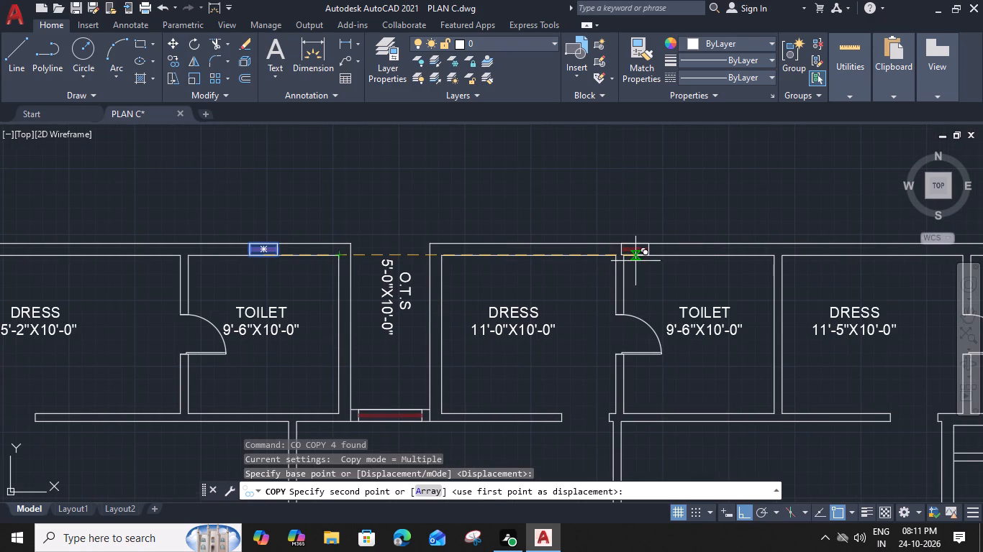
left_click(704, 259)
middle_click_drag(715, 266, 495, 255)
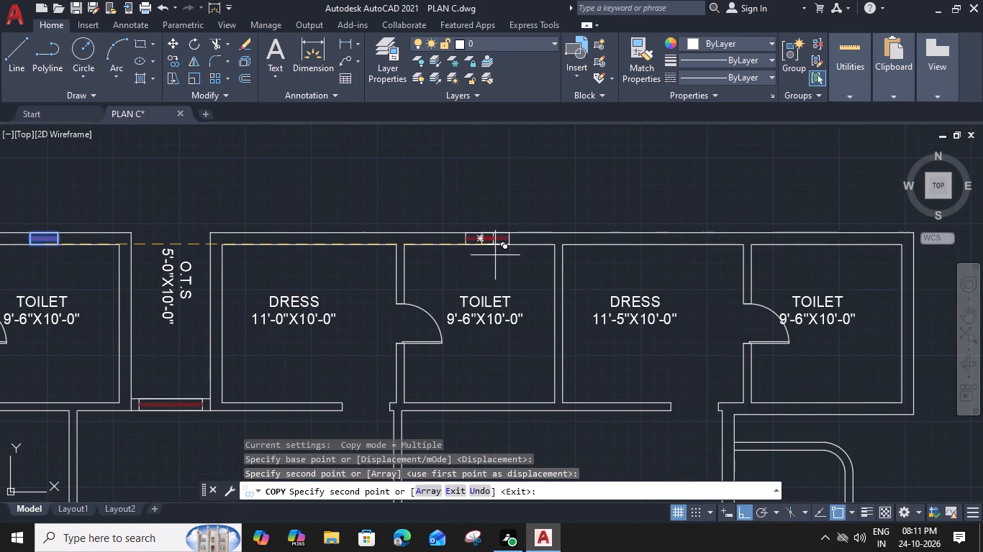
left_click(828, 247)
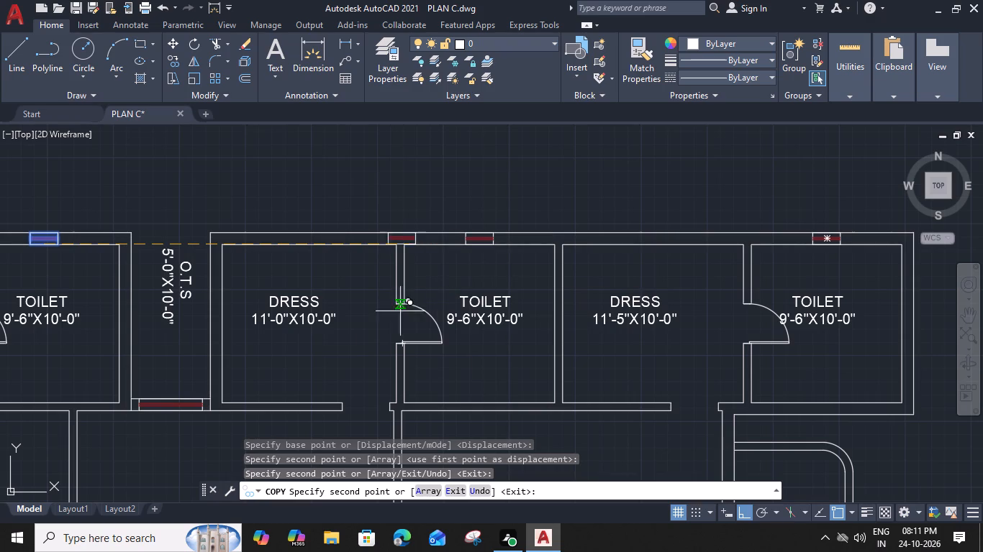
middle_click_drag(357, 346, 409, 277)
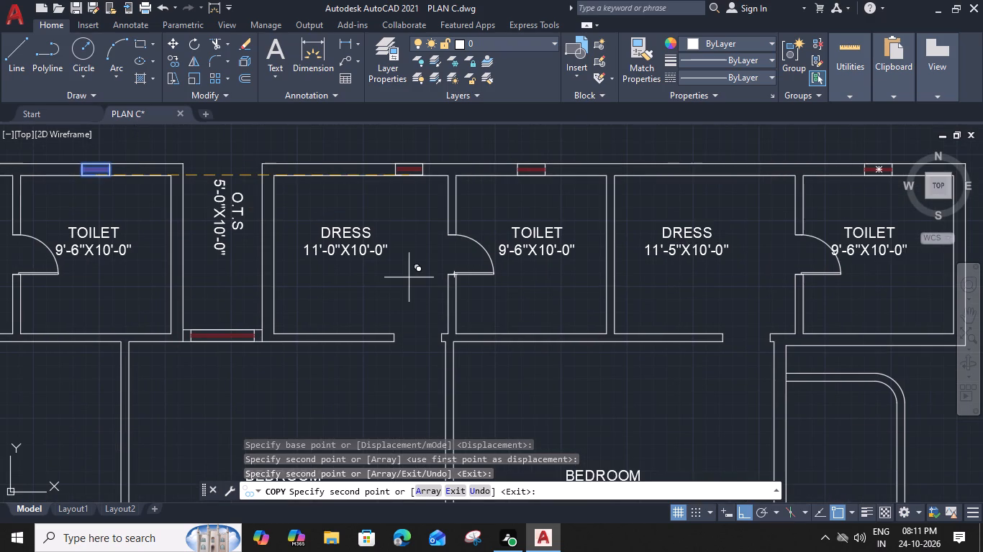
key("Escape")
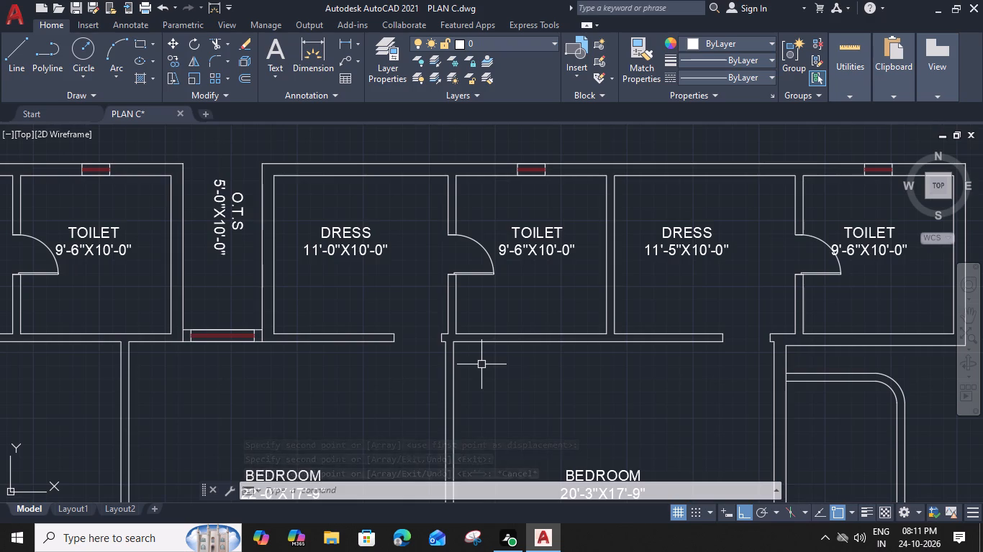
Copy the 1'9" toilet window into the KITCHEN's bottom wall facing the 8'-0" WIDE BALCONY, near the outer corner.
scroll(512, 400, "down", 1)
middle_click_drag(512, 391, 493, 291)
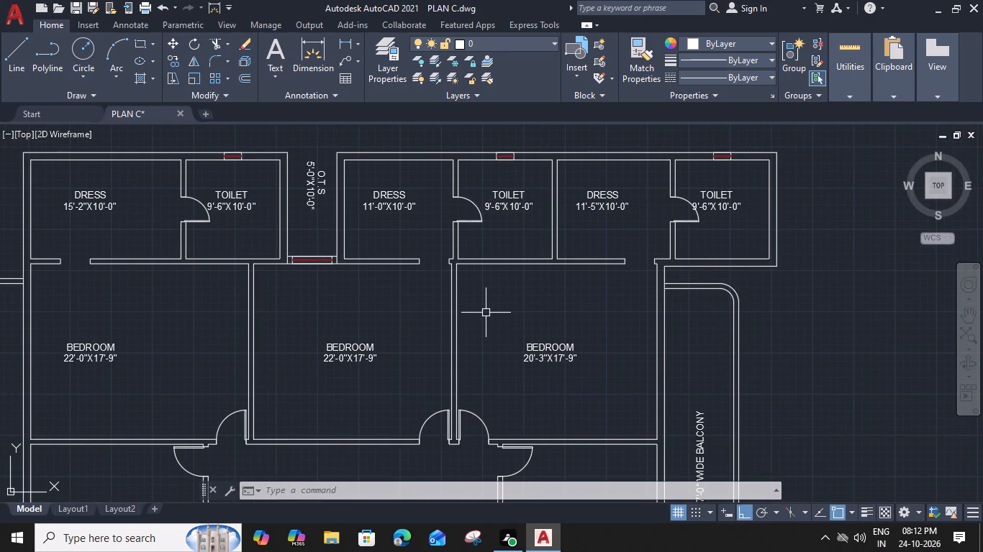
scroll(448, 156, "up", 2)
left_click(568, 156)
type("CO")
key("space")
left_click(589, 144)
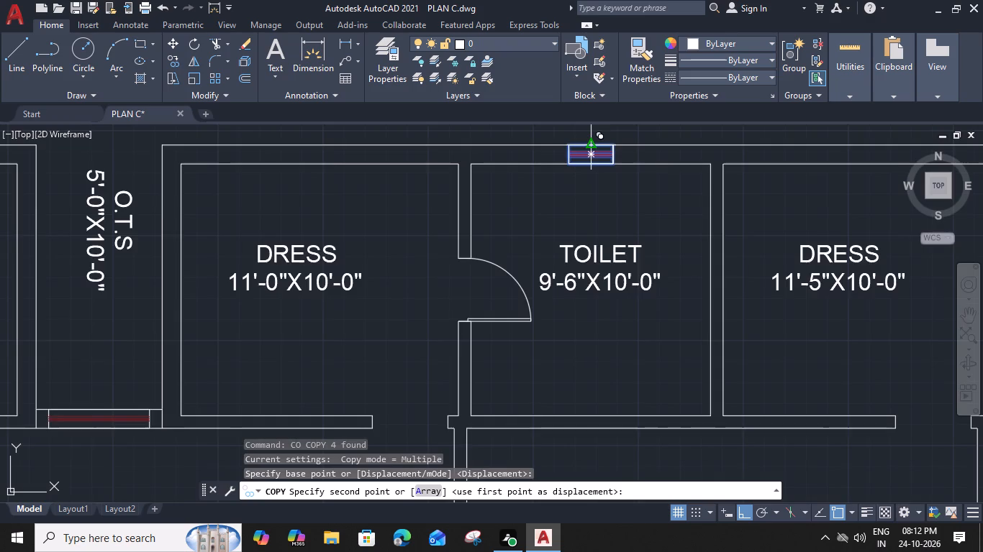
scroll(589, 144, "down", 2)
middle_click_drag(504, 332, 633, 21)
middle_click_drag(402, 368, 416, 234)
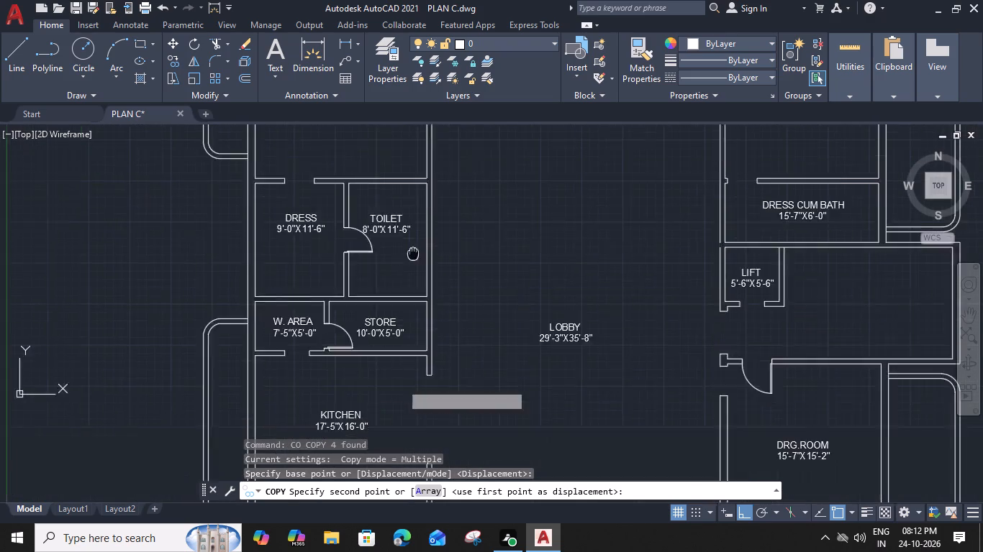
middle_click_drag(416, 234, 486, 98)
scroll(361, 339, "up", 1)
left_click(353, 344)
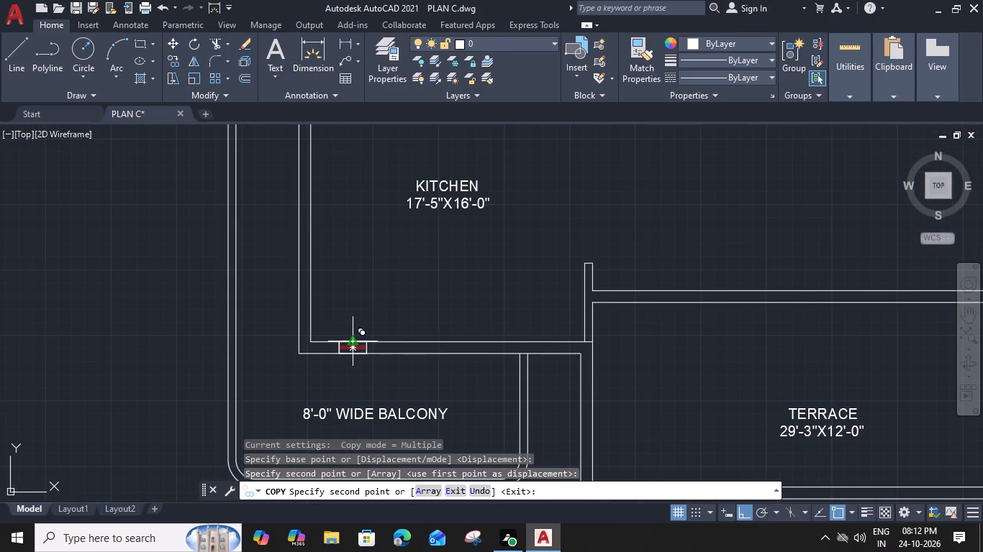
key("space")
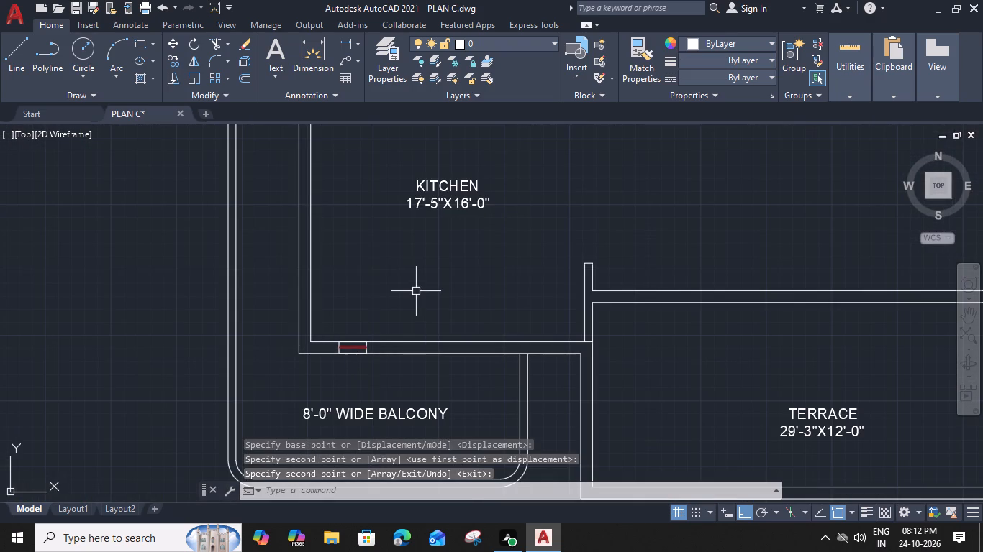
Draw a rectangle 7' long and 9" wide in the lower part of the LOBBY.
scroll(416, 291, "down", 1)
middle_click_drag(554, 236, 422, 273)
key("r")
key("e")
type("C")
key("space")
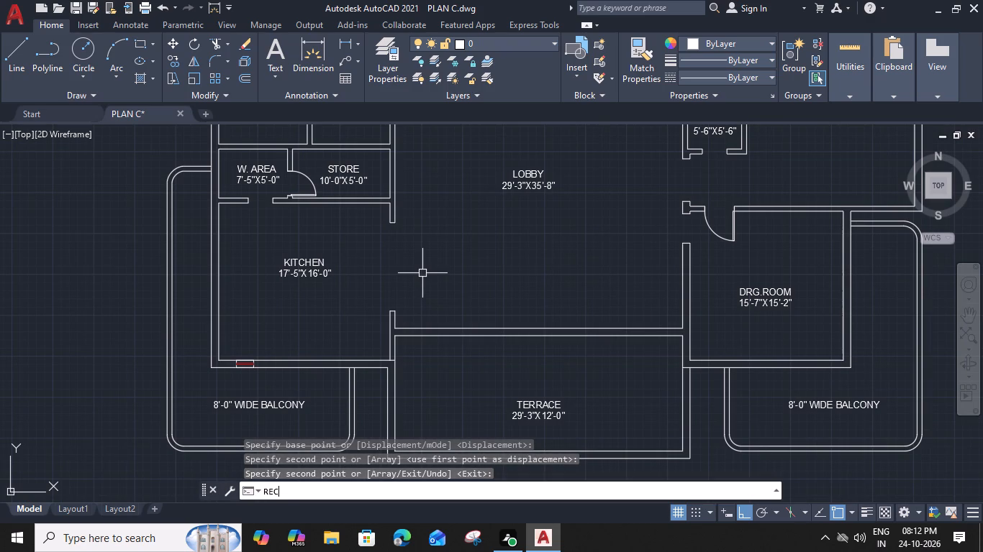
left_click(433, 244)
type("D")
key("space")
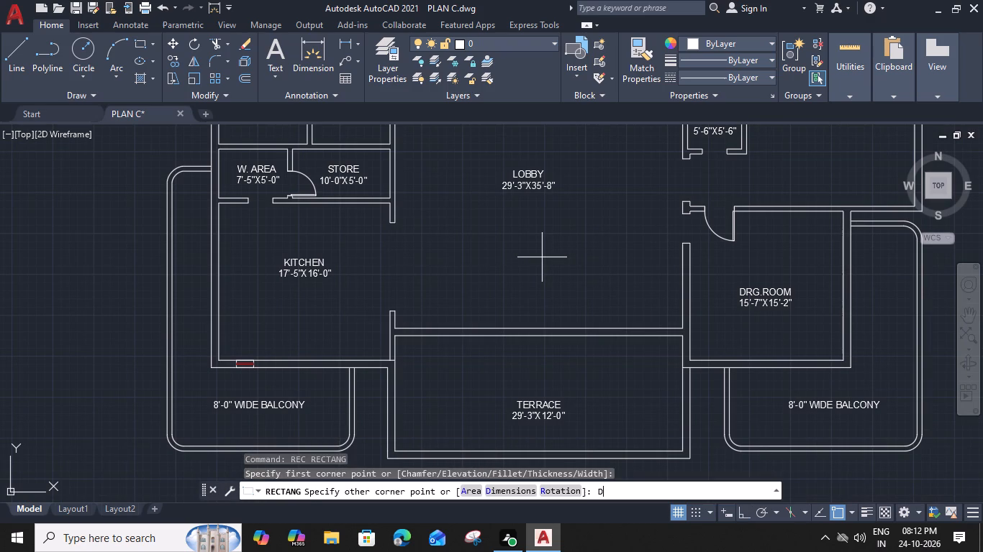
key("6")
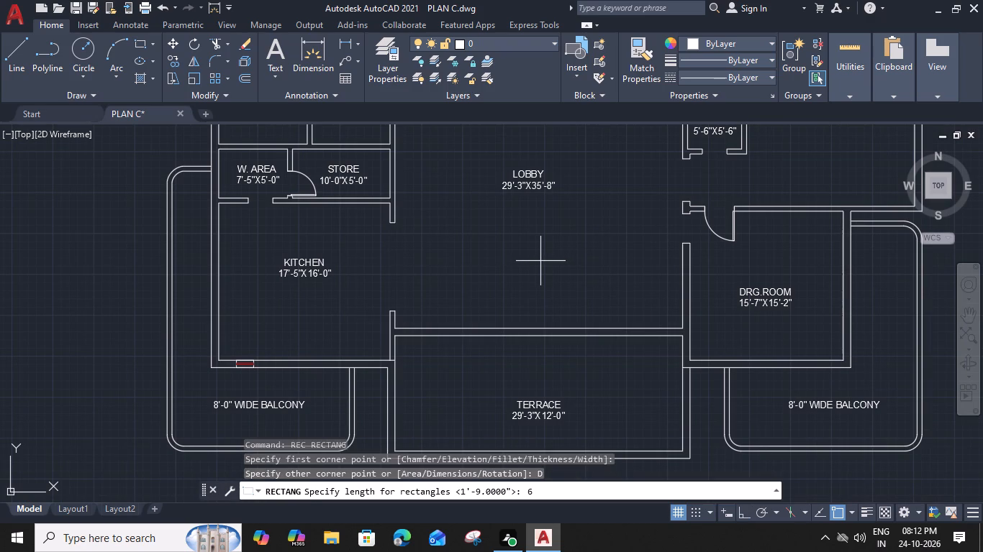
key("BackSpace")
key("7")
key("apostrophe")
key("Return")
type("9\"")
key("Return")
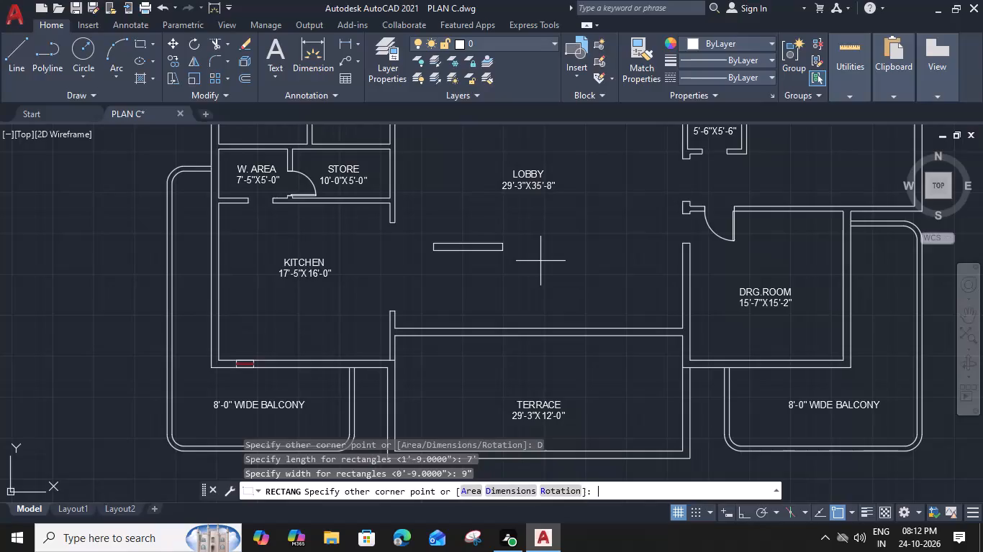
left_click(559, 264)
key("Escape")
Draw a lengthwise centre line through the 7' rectangle between the midpoints of its short sides.
scroll(469, 251, "up", 1)
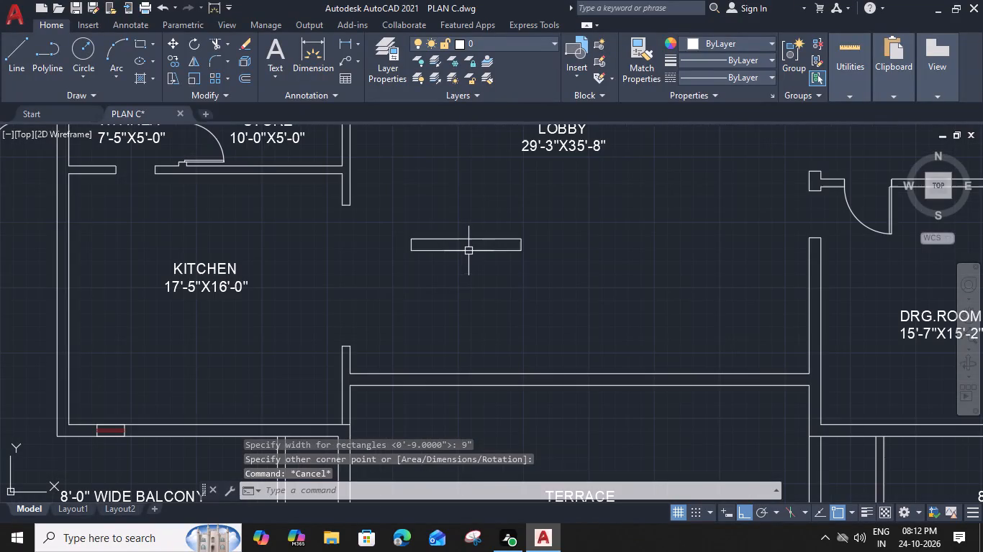
key("l")
key("space")
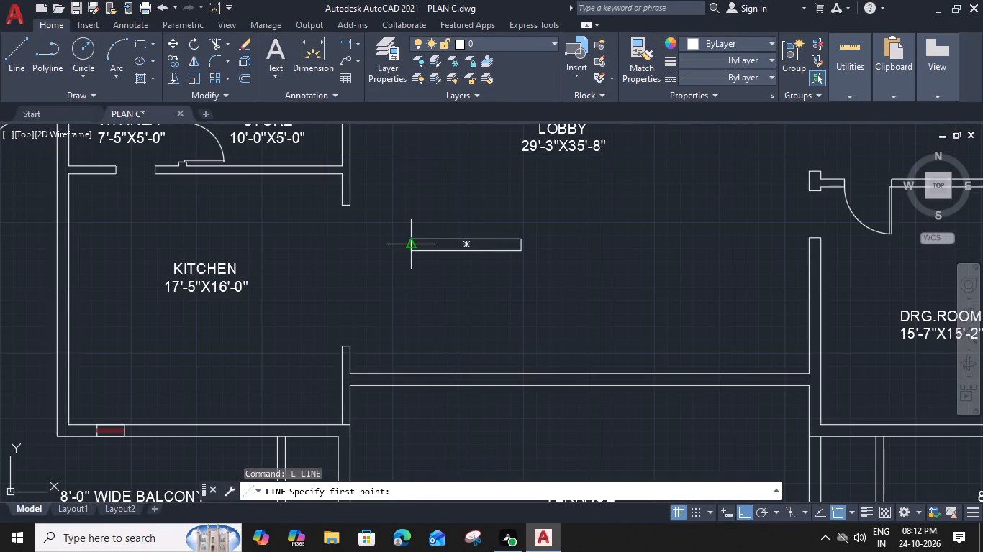
left_click(409, 244)
left_click(520, 244)
key("space")
Offset the centre line of the 7' rectangle by 1" to both sides.
scroll(481, 239, "up", 2)
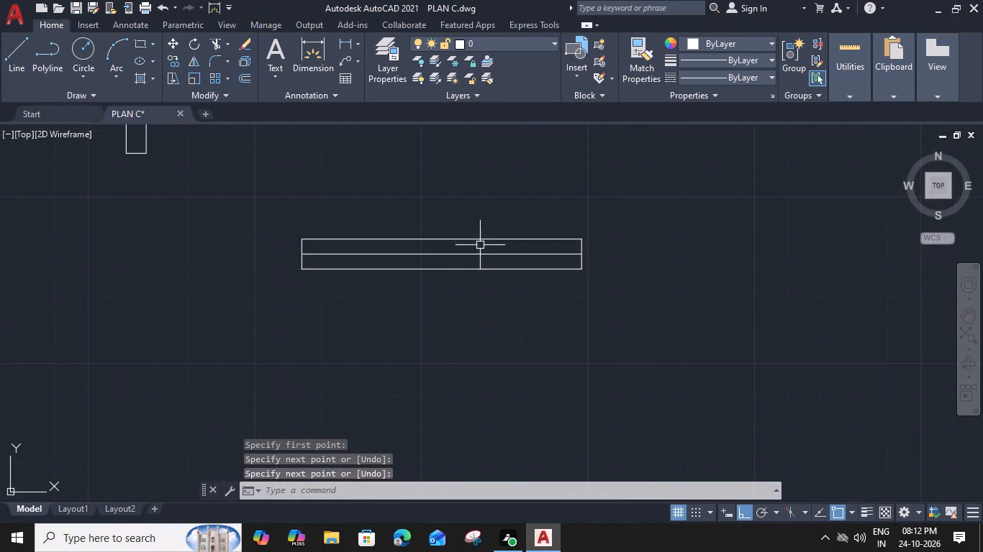
left_click(480, 251)
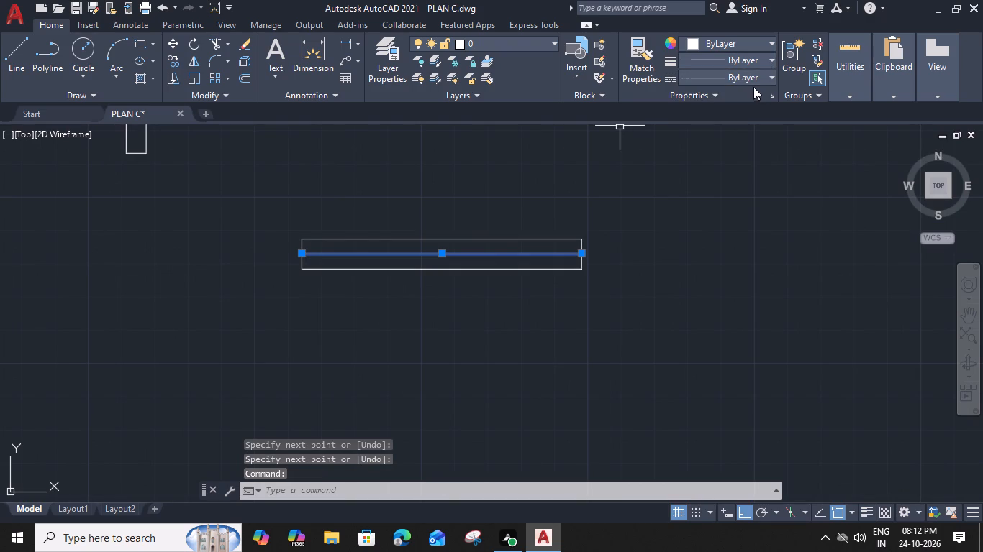
key("o")
key("space")
type("1")
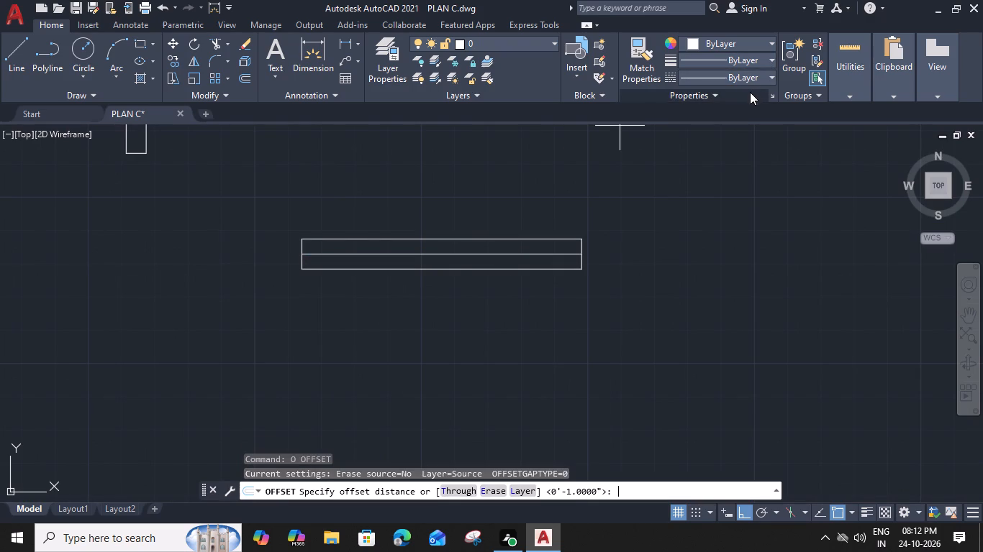
key("shift+quotedbl")
key("Return")
left_click(687, 310)
scroll(545, 255, "up", 1)
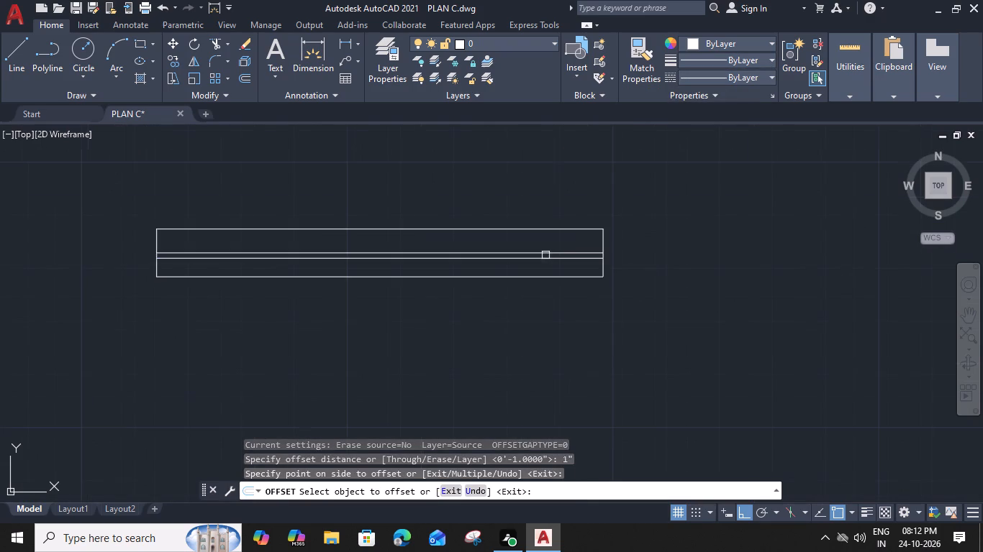
left_click(548, 252)
left_click(550, 227)
key("Escape")
Set the colour of the three lines inside the 7' rectangle to dark red.
left_click(556, 236)
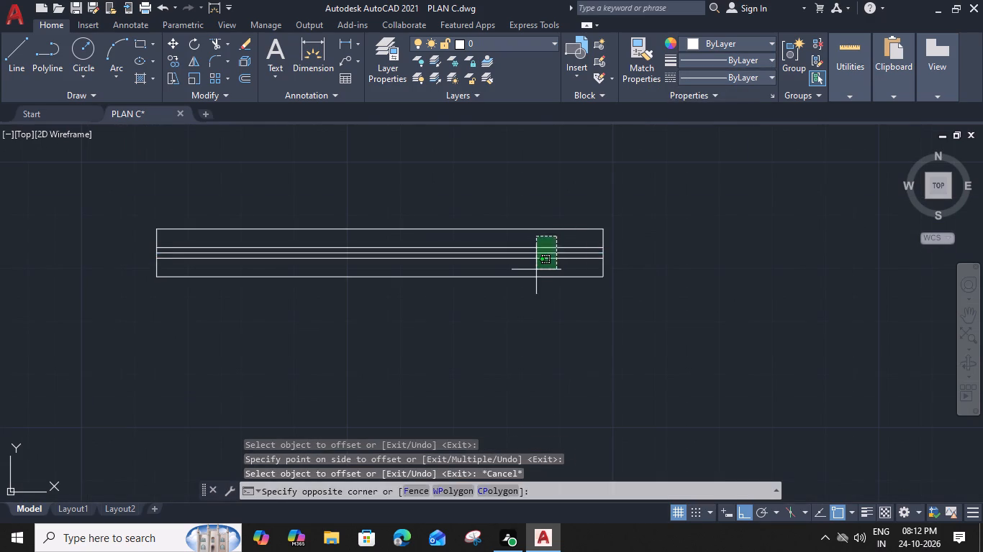
left_click(535, 270)
left_click(754, 43)
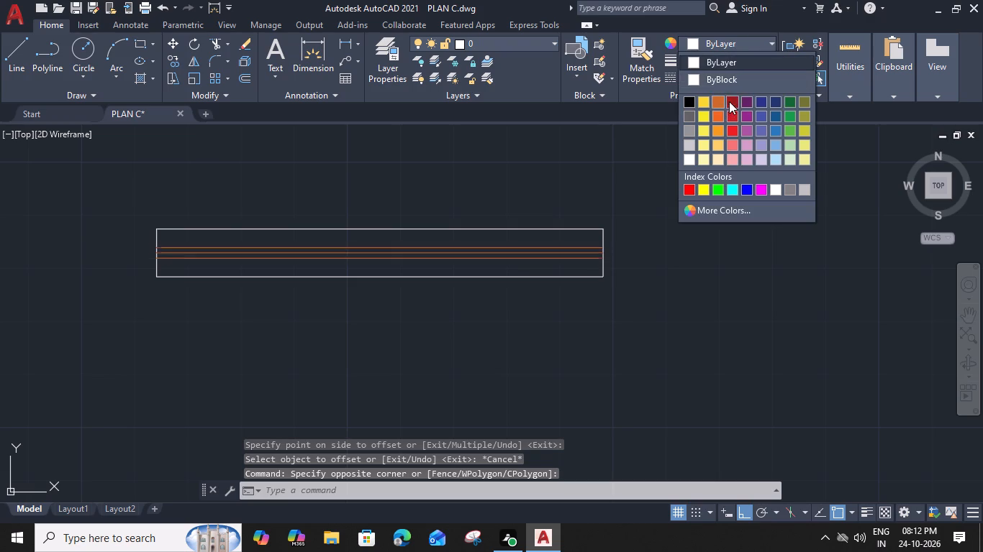
left_click(729, 101)
Group the 7' rectangle together with its three dark red lines.
left_click_drag(633, 185, 615, 211)
left_click(533, 311)
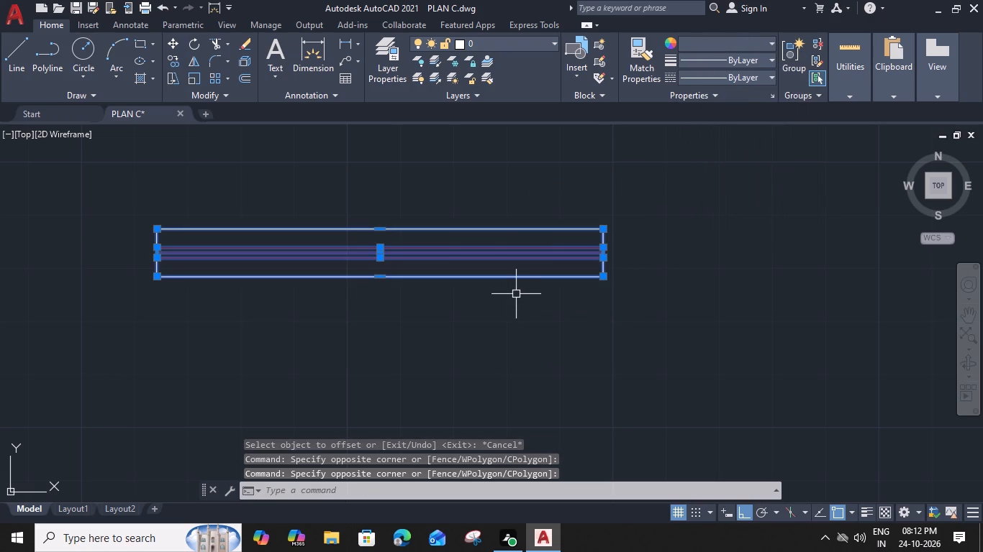
type("G")
key("space")
Move the grouped 7' window into the wall between the LOBBY and the TERRACE, centred along that wall.
left_click(389, 277)
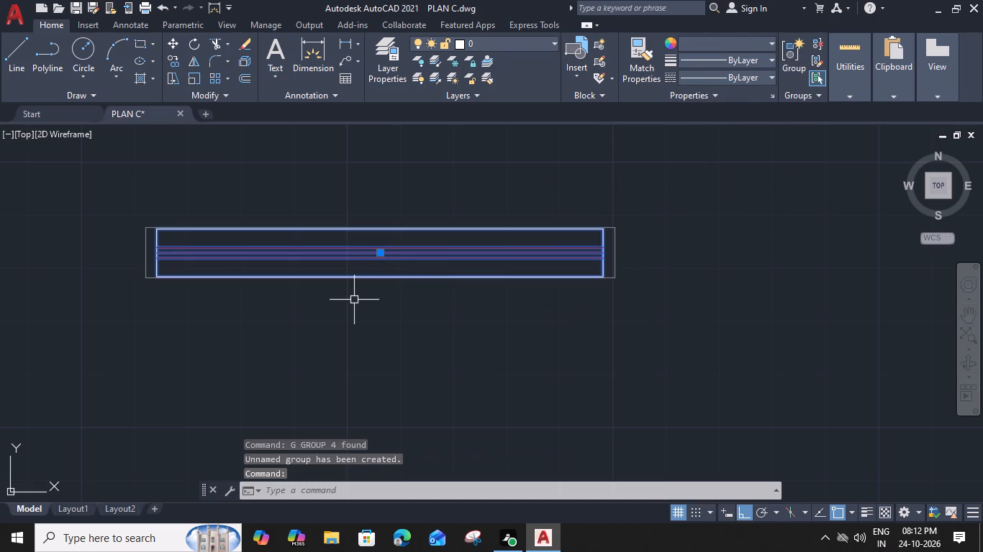
type("M")
key("space")
left_click(373, 279)
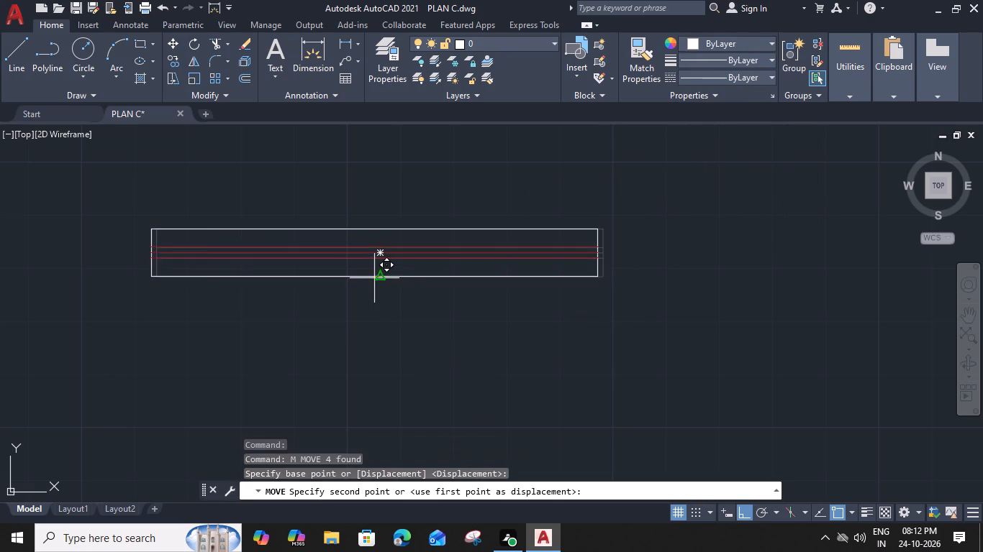
scroll(433, 308, "down", 3)
middle_click_drag(463, 349, 453, 234)
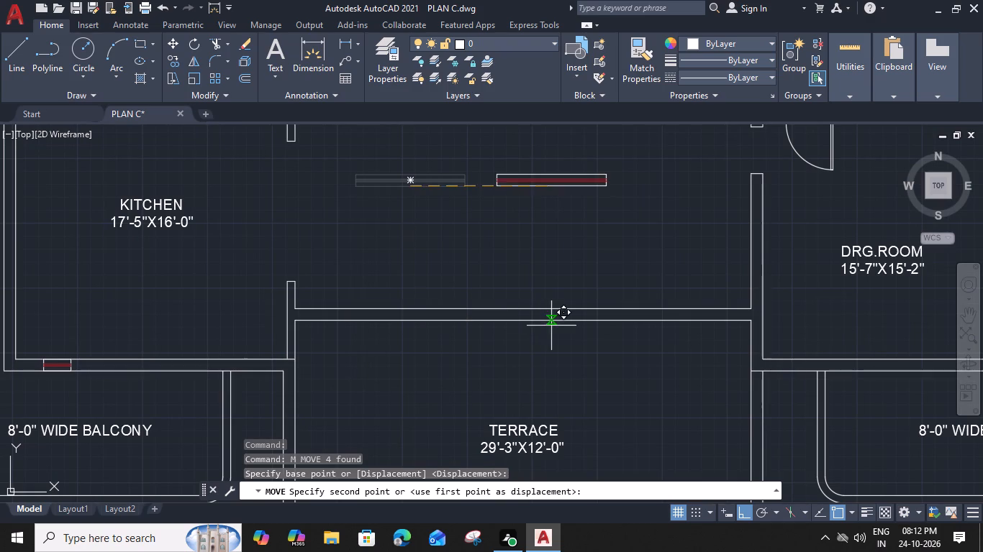
left_click(525, 323)
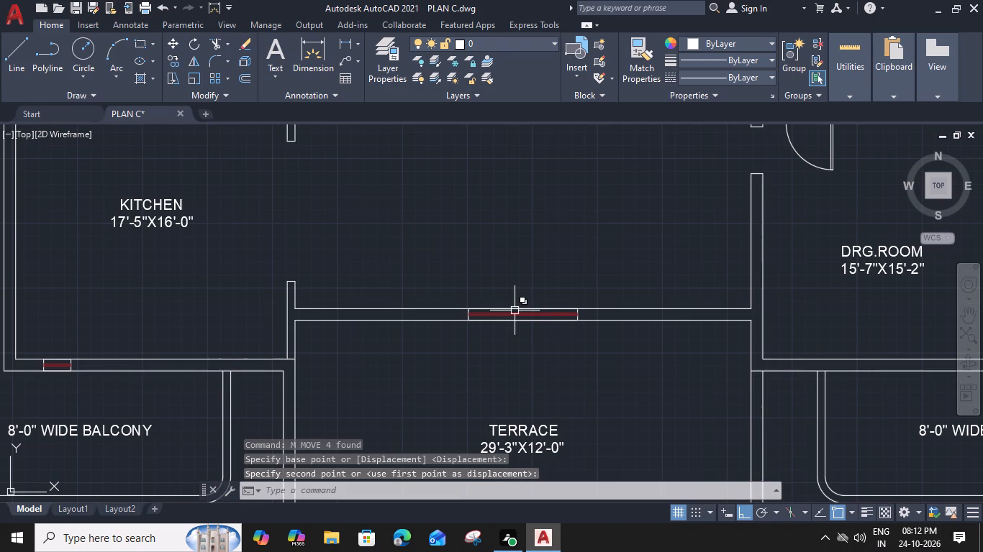
key("Escape")
Copy the 7' window from the LOBBY–TERRACE wall straight up into the open space between the LOUNGE AREA and LOBBY labels.
scroll(520, 318, "up", 2)
left_click(533, 305)
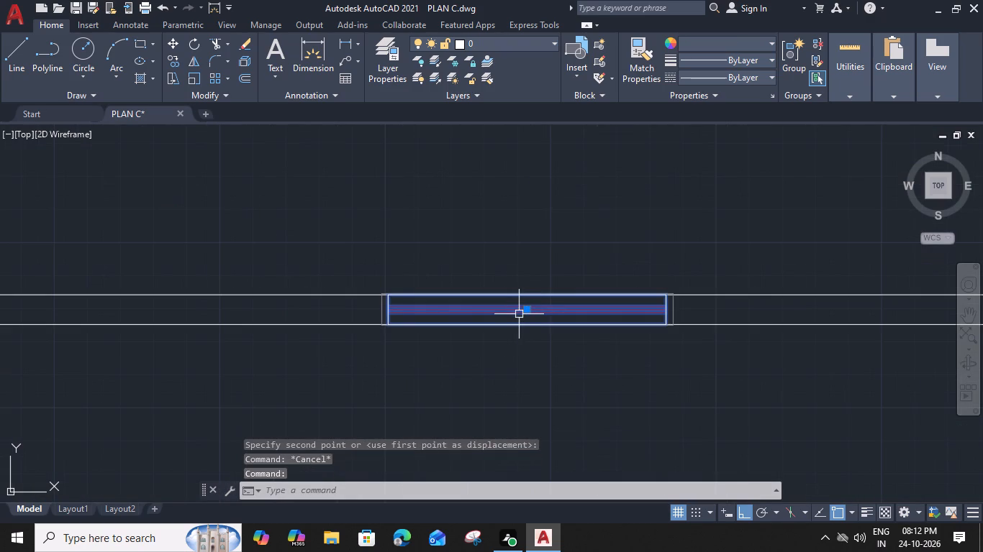
type("UN")
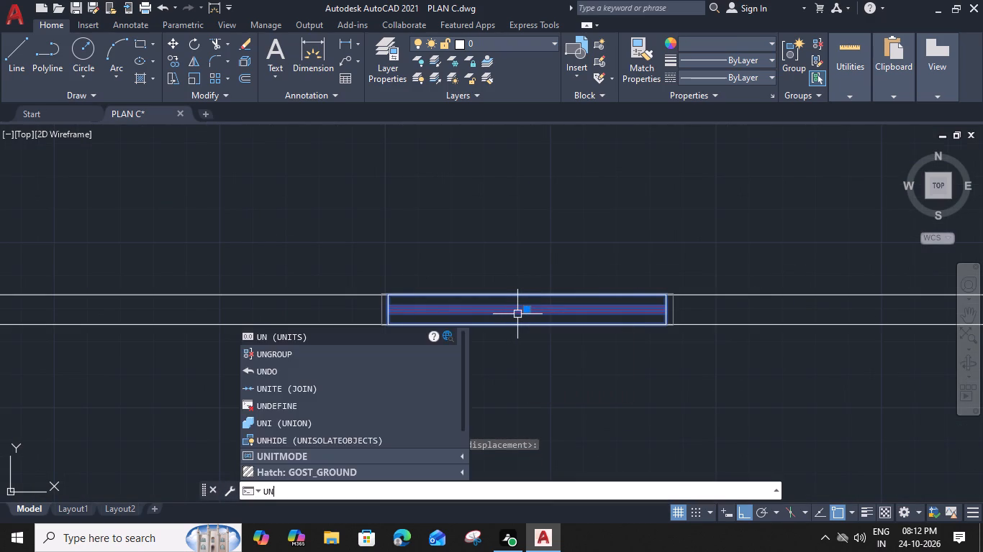
key("Escape")
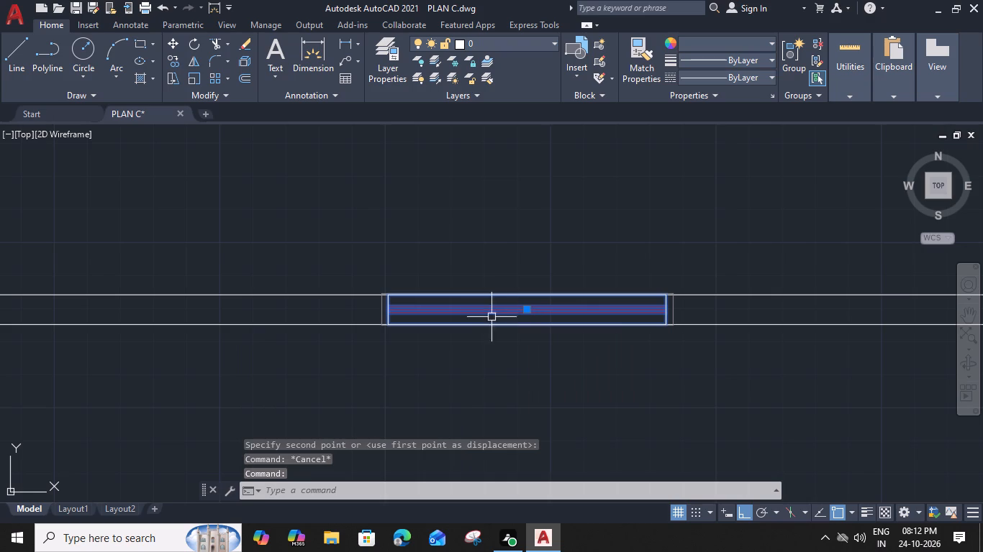
key("c")
type("O")
key("space")
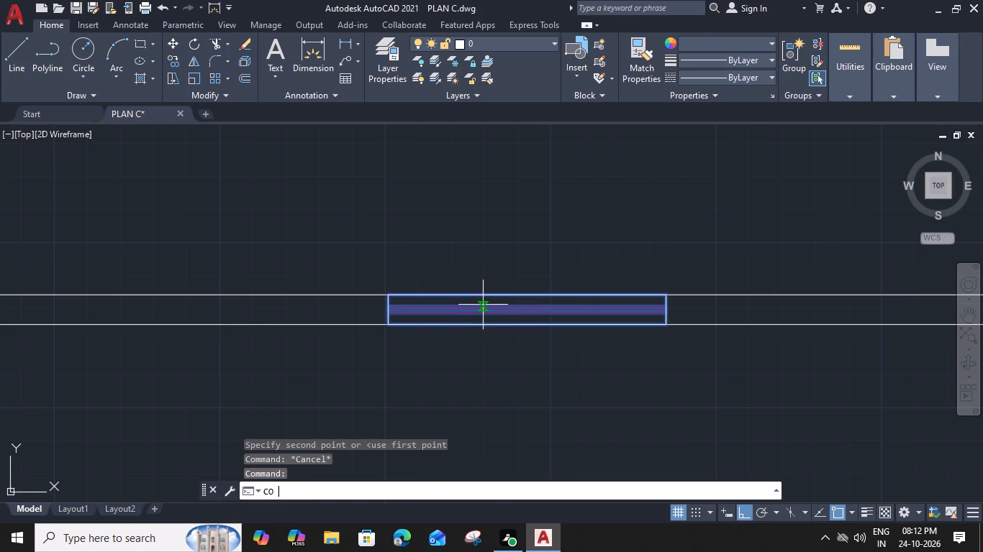
left_click(527, 326)
scroll(522, 295, "down", 3)
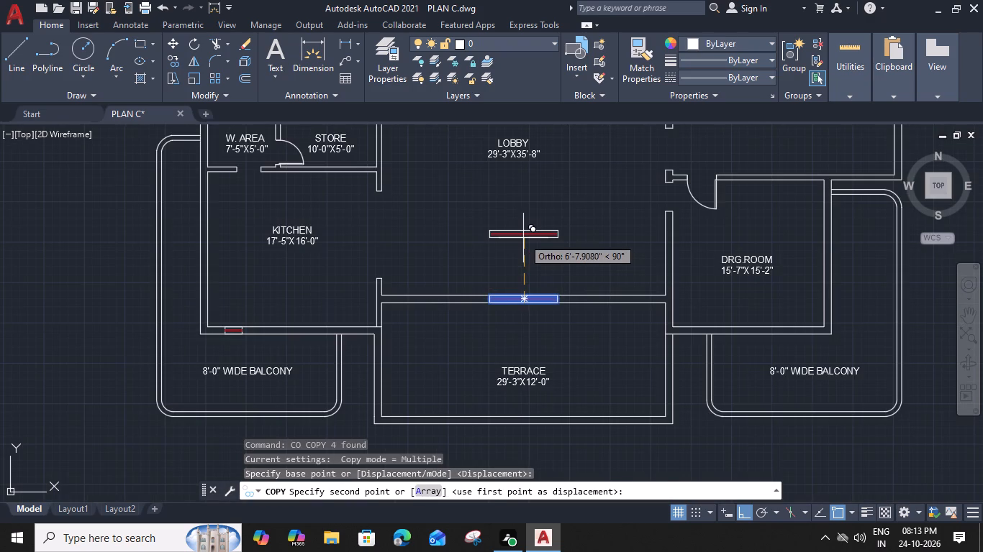
scroll(523, 238, "down", 1)
middle_click_drag(523, 238, 460, 418)
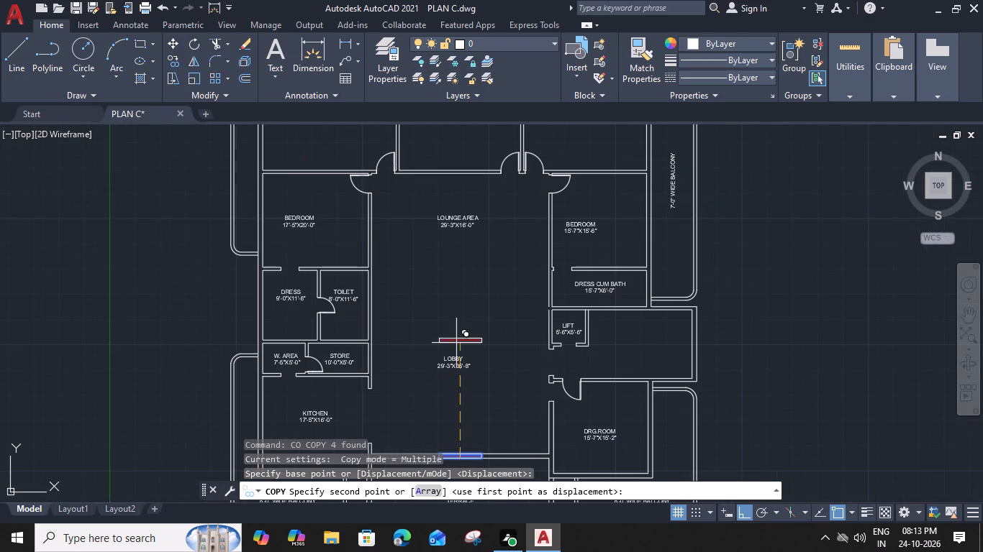
left_click(459, 287)
key("Escape")
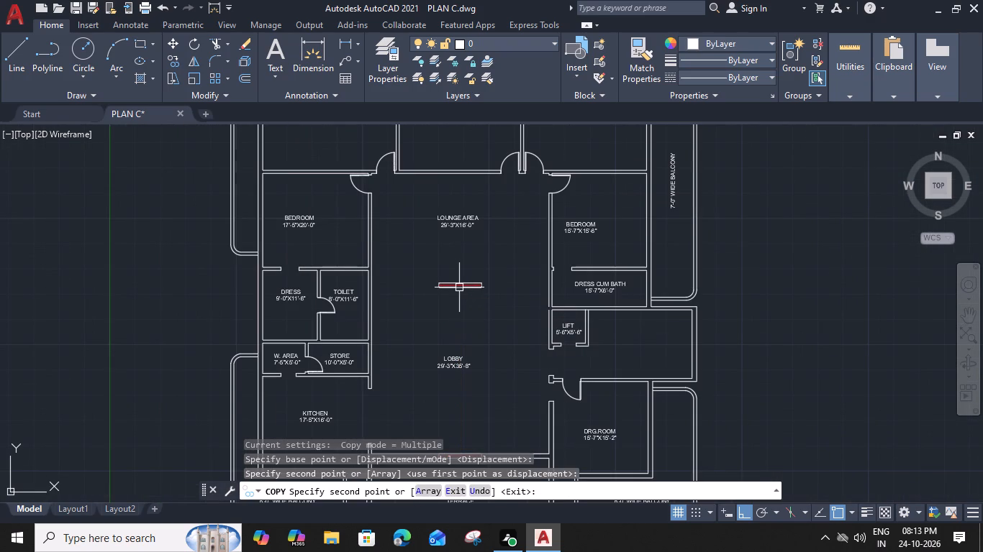
Rotate the copied 7' window about its end corner so that it stands vertical.
left_click_drag(498, 267, 491, 277)
left_click(442, 326)
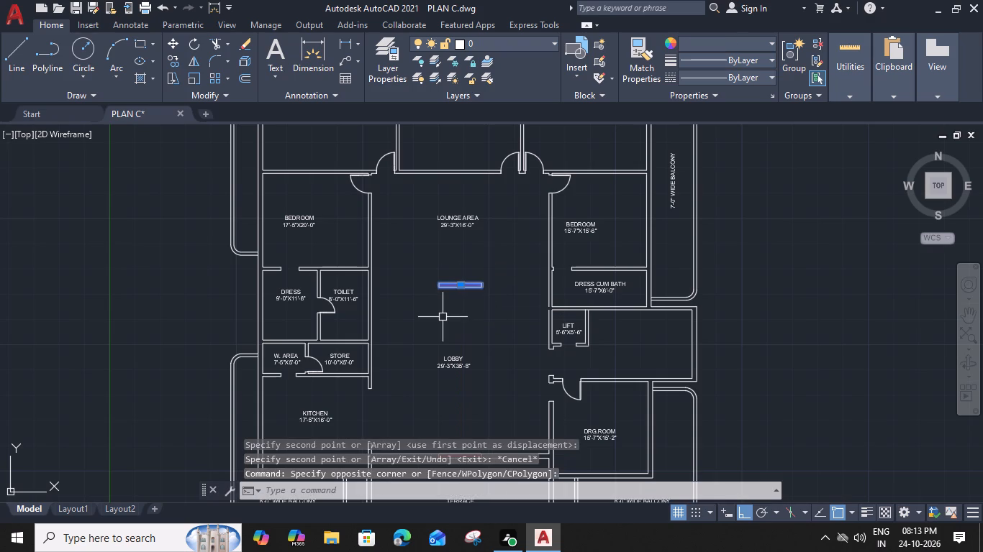
type("RO")
key("space")
scroll(489, 280, "up", 1)
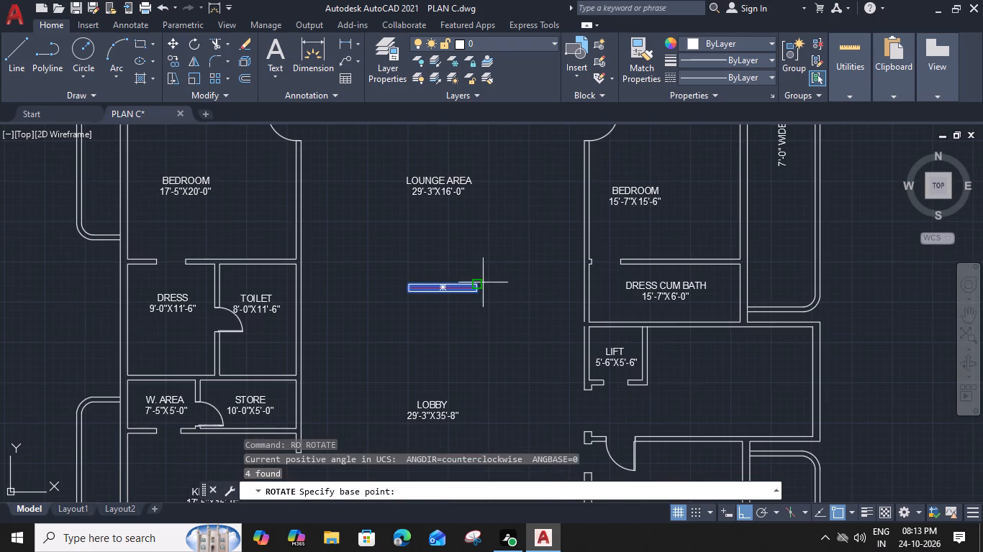
left_click(480, 283)
scroll(479, 286, "up", 2)
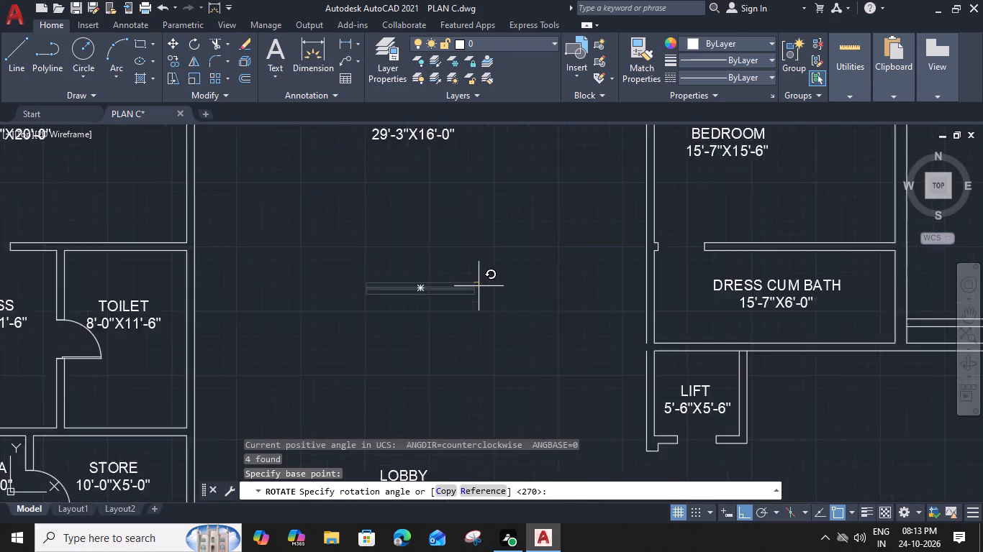
left_click(473, 300)
Ungroup the vertical window copy between the LOUNGE AREA and LOBBY labels.
scroll(473, 300, "down", 2)
left_click_drag(481, 282, 472, 292)
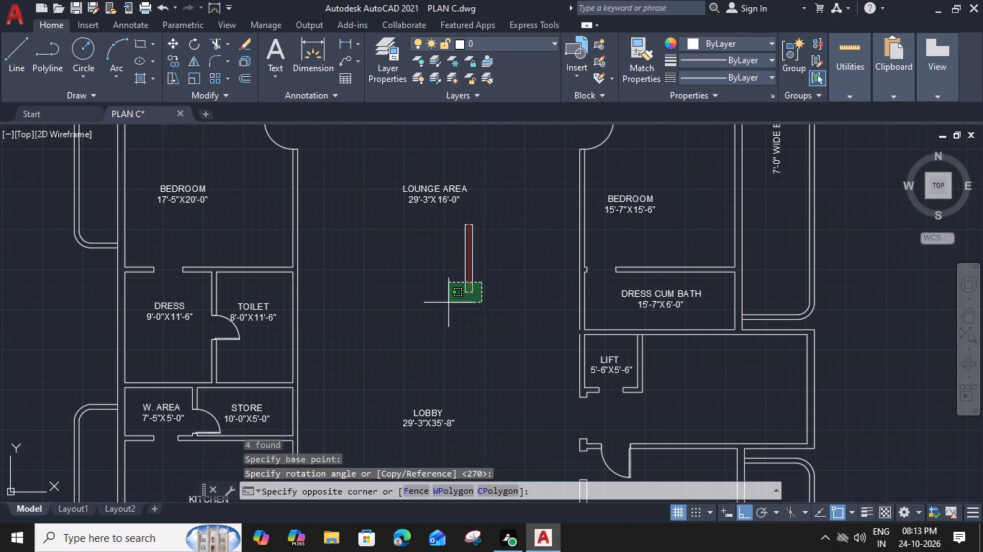
left_click(448, 303)
type("UNG")
key("space")
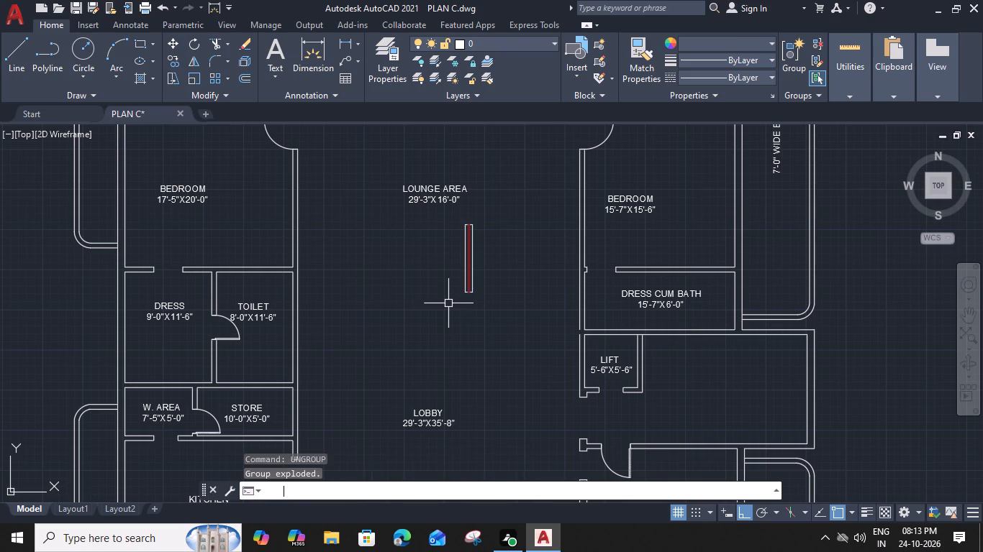
Stretch the lower end of the vertical window's rectangle downward by 1' twice.
scroll(469, 282, "up", 3)
left_click(483, 303)
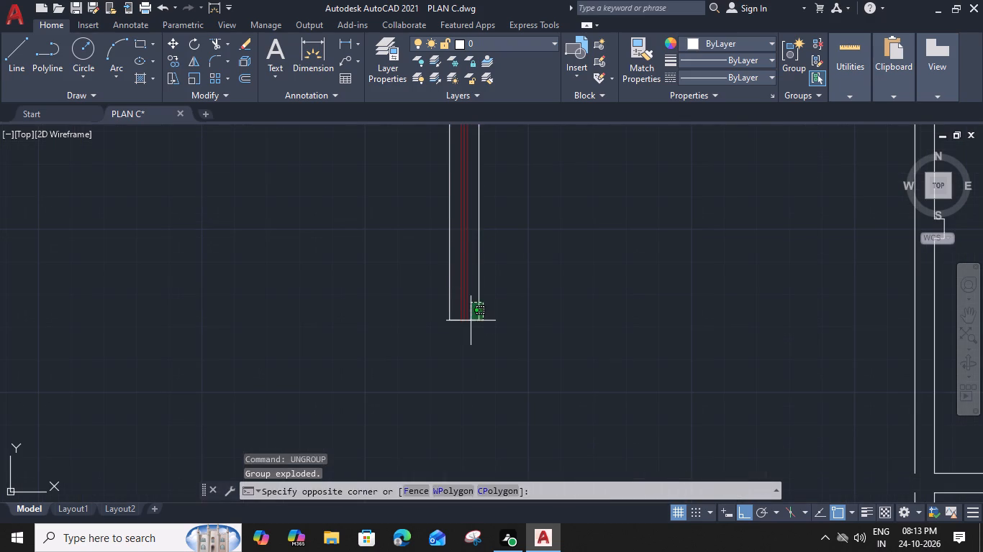
left_click(471, 321)
left_click(466, 318)
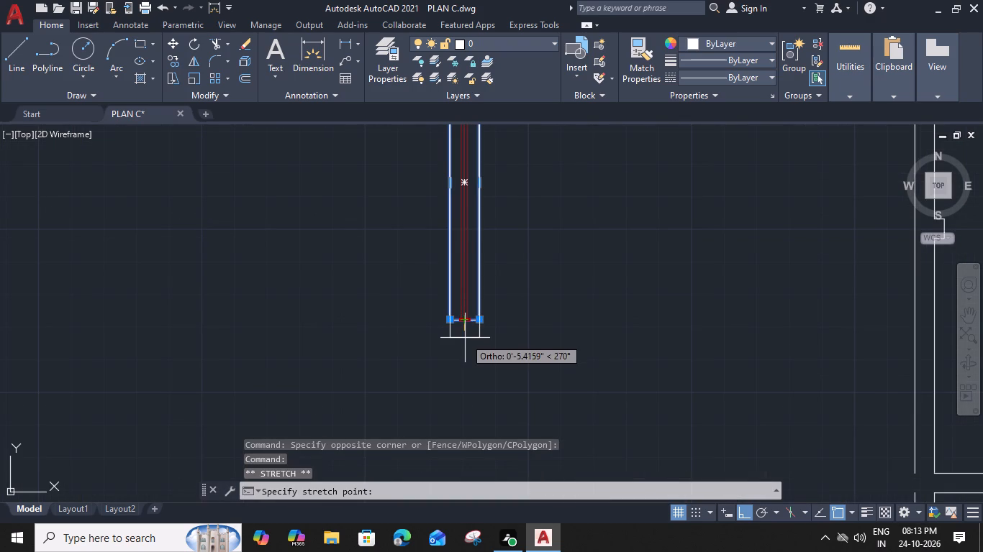
key("1")
type("'")
key("space")
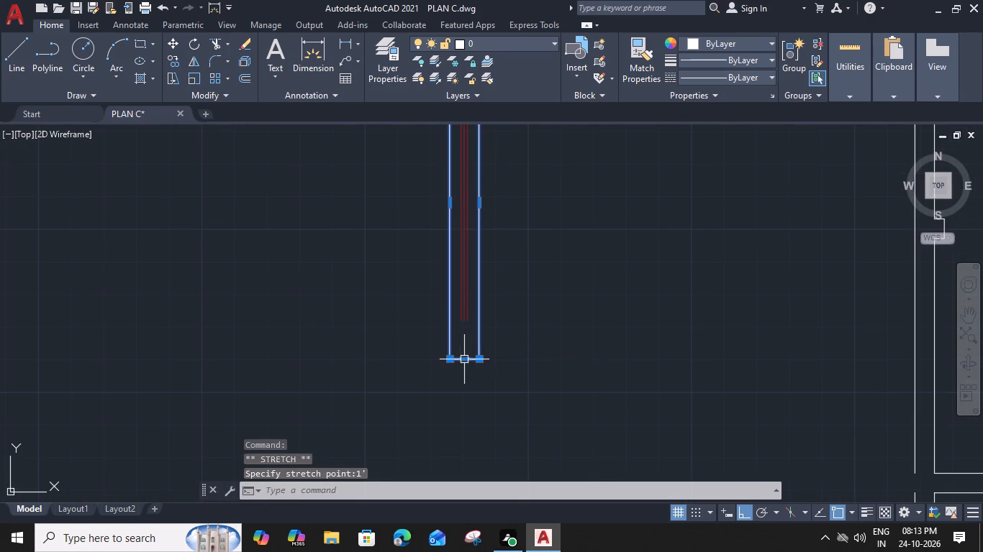
left_click(462, 359)
type("1'")
key("space")
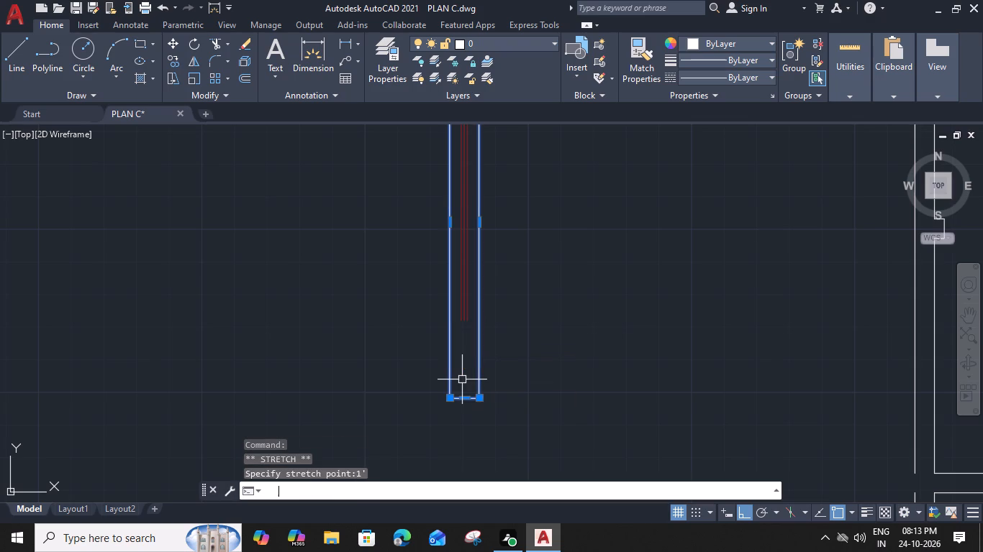
Extend the three dark red lines down to the lengthened rectangle's lower edge.
type("EX")
key("space")
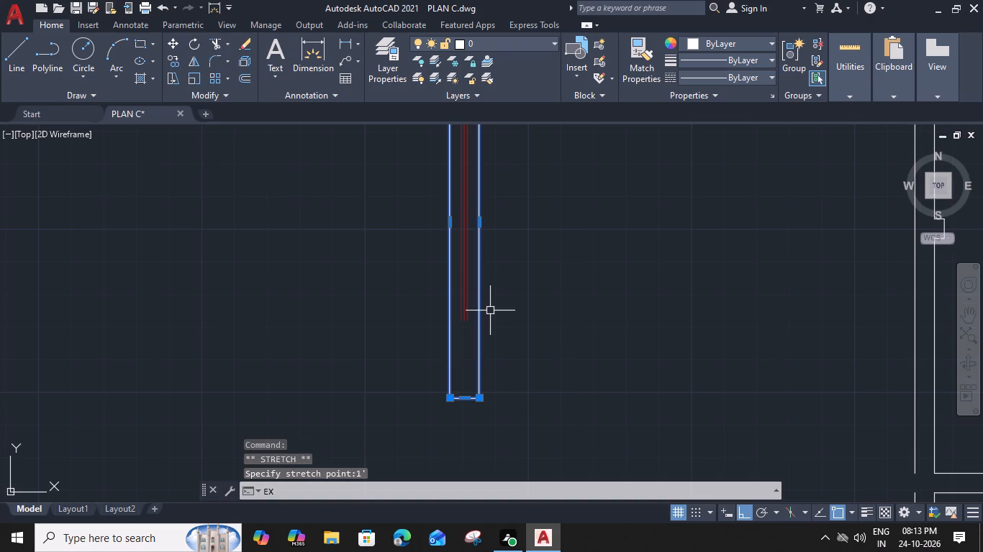
scroll(476, 303, "up", 2)
middle_click_drag(449, 321, 481, 199)
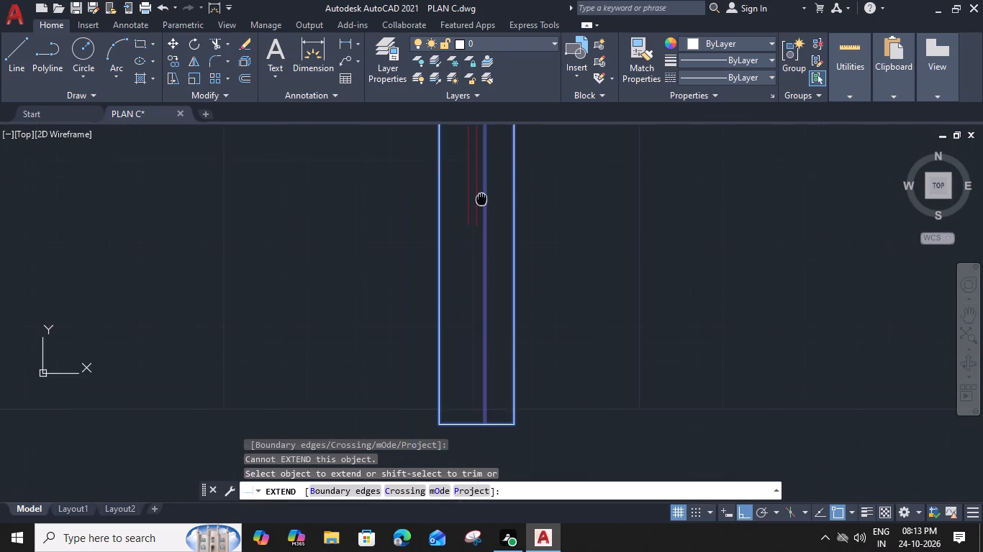
middle_click_drag(481, 199, 481, 198)
left_click(499, 198)
left_click(455, 216)
key("Escape")
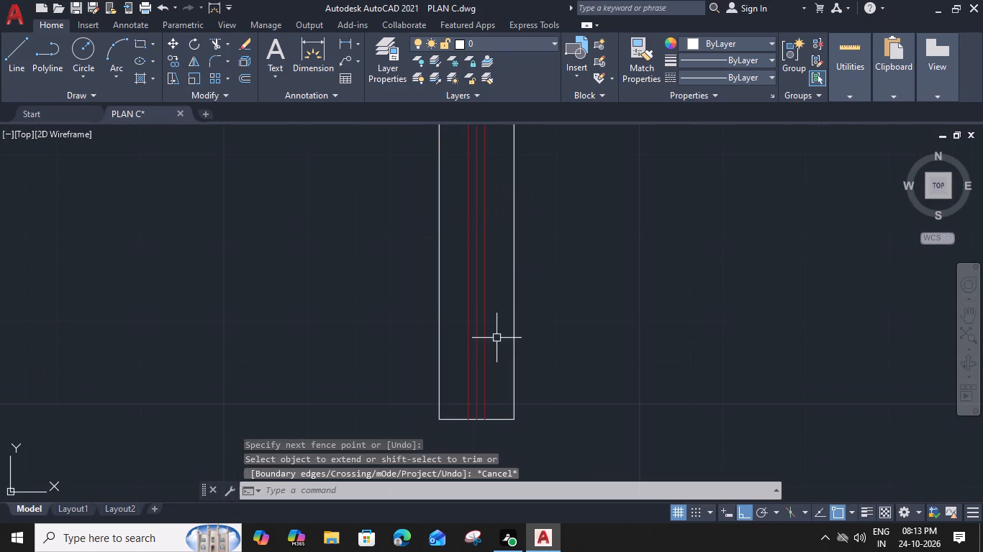
Group the lengthened rectangle together with its three dark red lines.
left_click(524, 360)
left_click(404, 429)
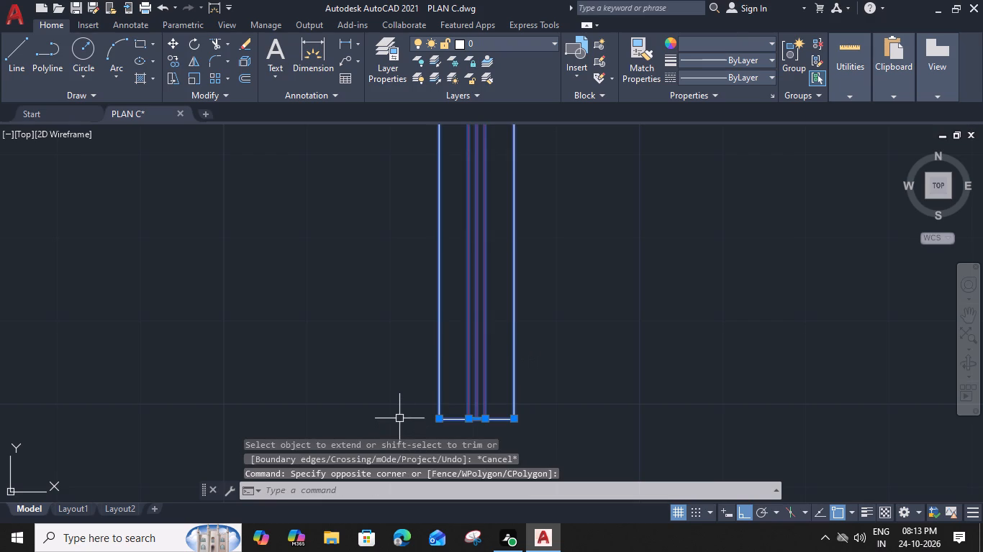
key("g")
key("space")
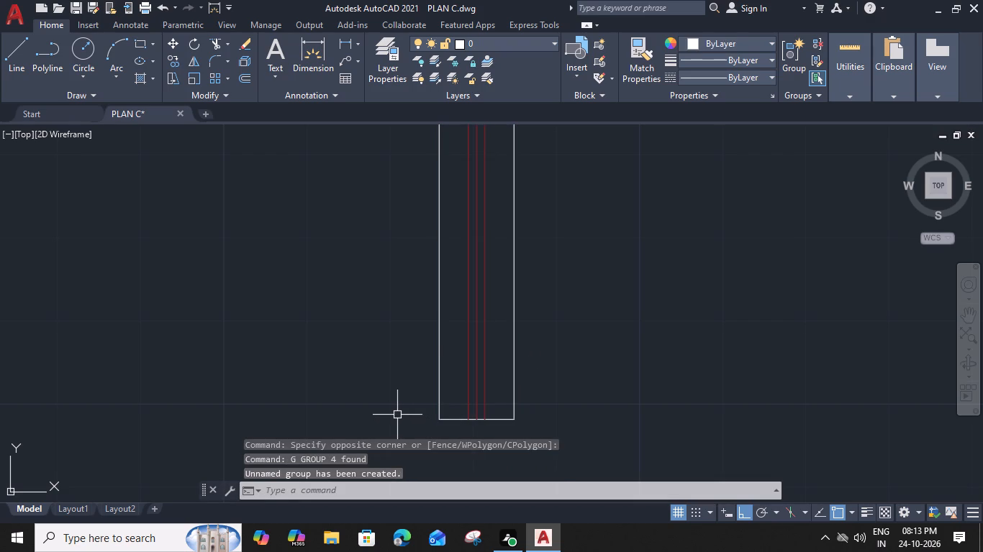
Move the lengthened window into the wall between the 15'-7"X15'-6" BEDROOM and the 7'-0" wide balcony, centred on the room.
scroll(432, 341, "down", 2)
left_click(435, 271)
type("M")
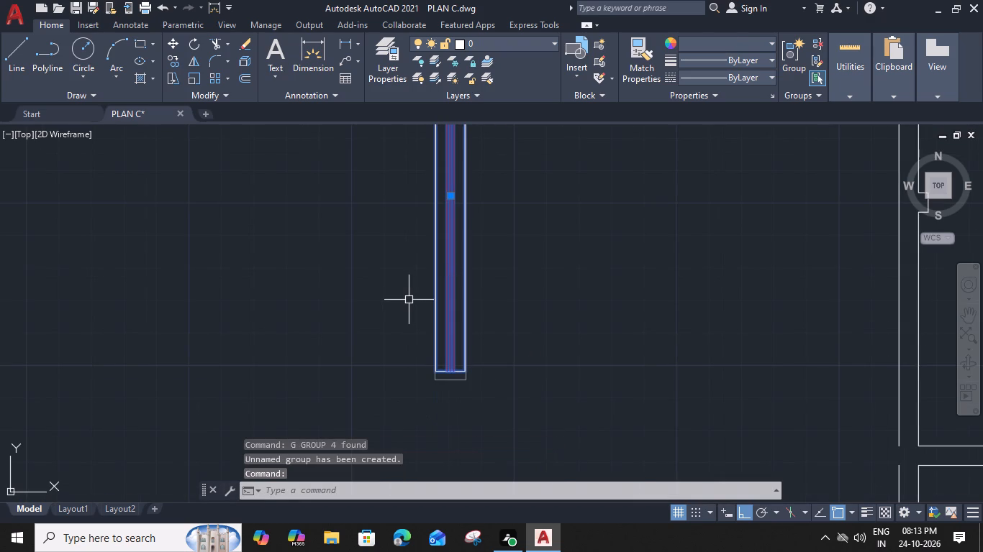
key("space")
scroll(428, 246, "down", 1)
middle_click_drag(428, 247, 412, 326)
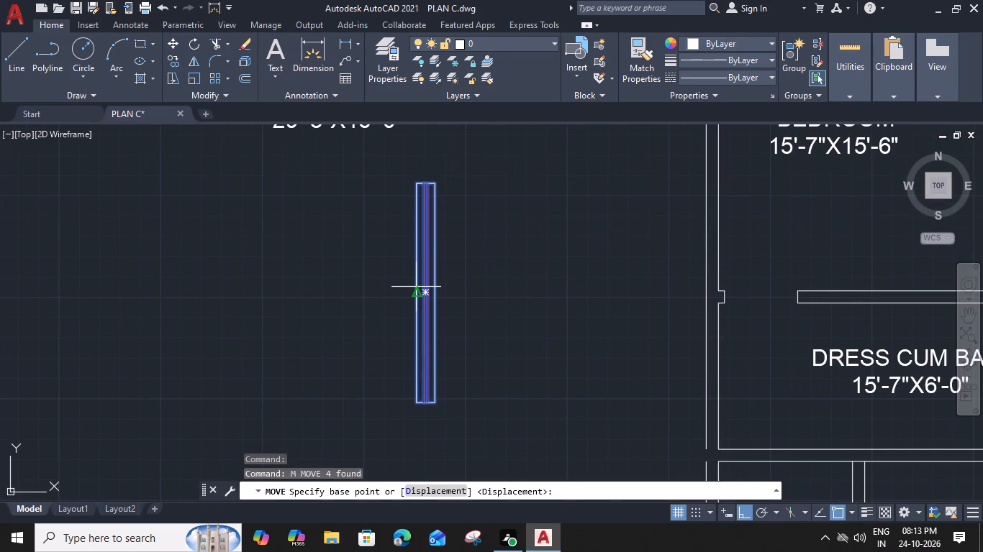
left_click(415, 295)
scroll(415, 295, "down", 3)
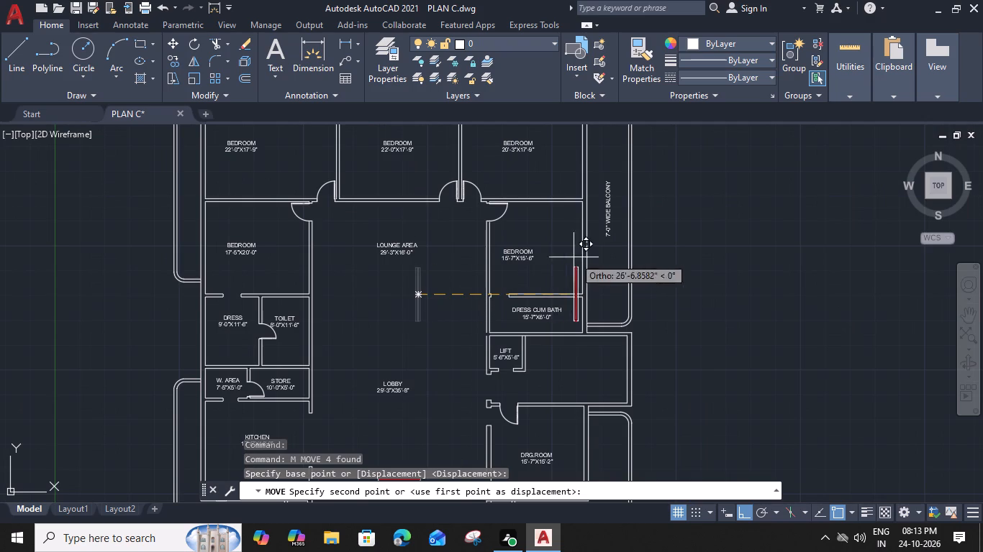
left_click(584, 250)
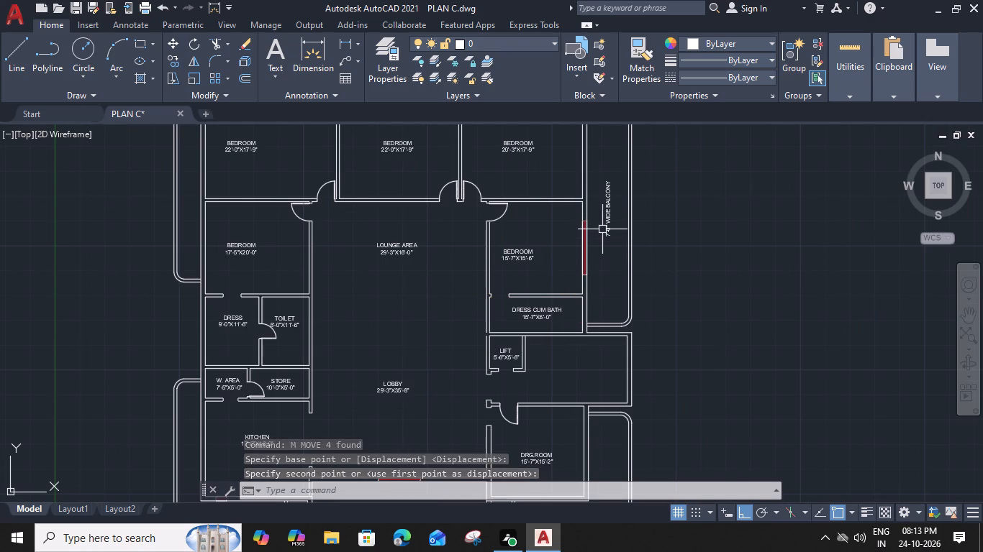
Copy that window into the balcony-side wall of the 20'-3"X17'-9" BEDROOM, centred on the room.
middle_click_drag(607, 215, 586, 297)
scroll(556, 333, "up", 1)
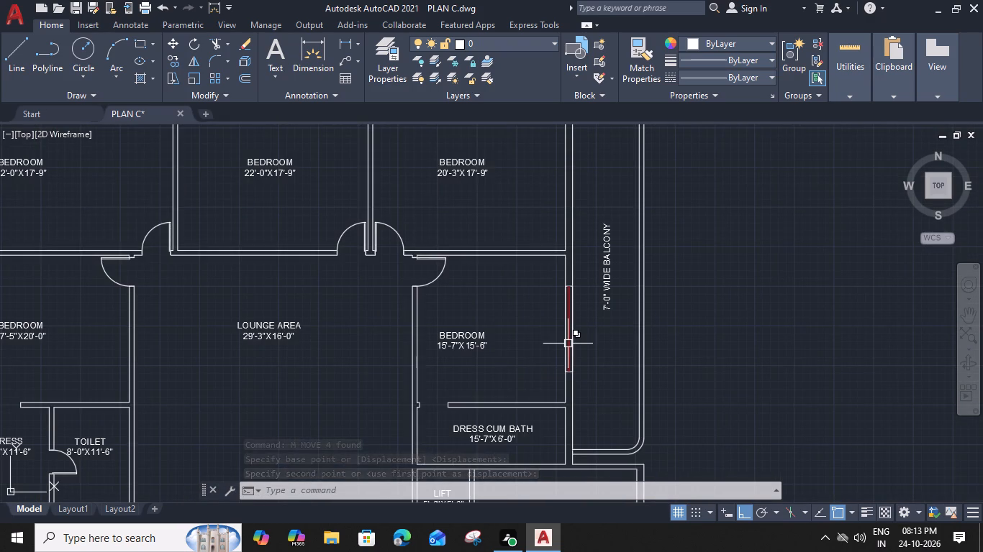
left_click(568, 344)
type("CO")
key("space")
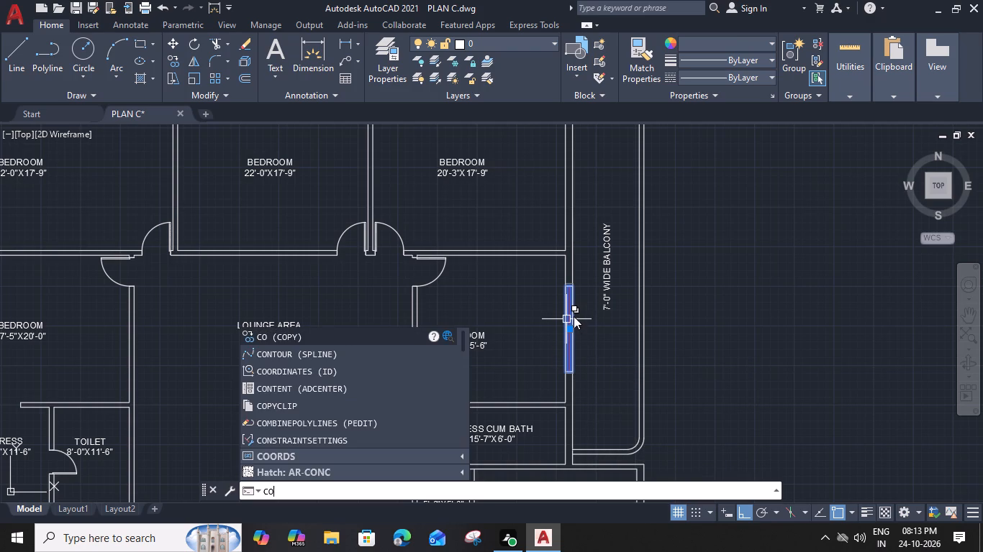
key("space")
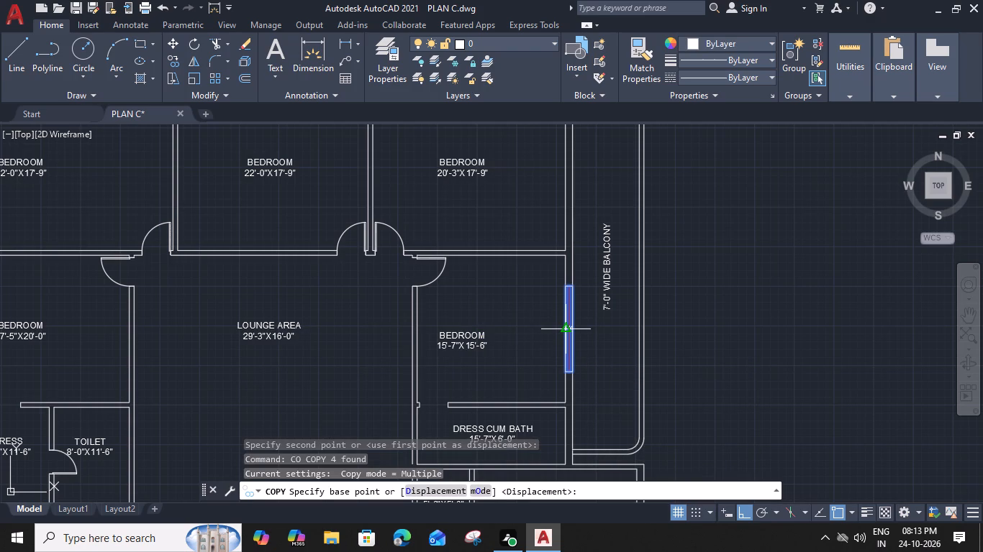
left_click(565, 331)
middle_click_drag(557, 241, 533, 367)
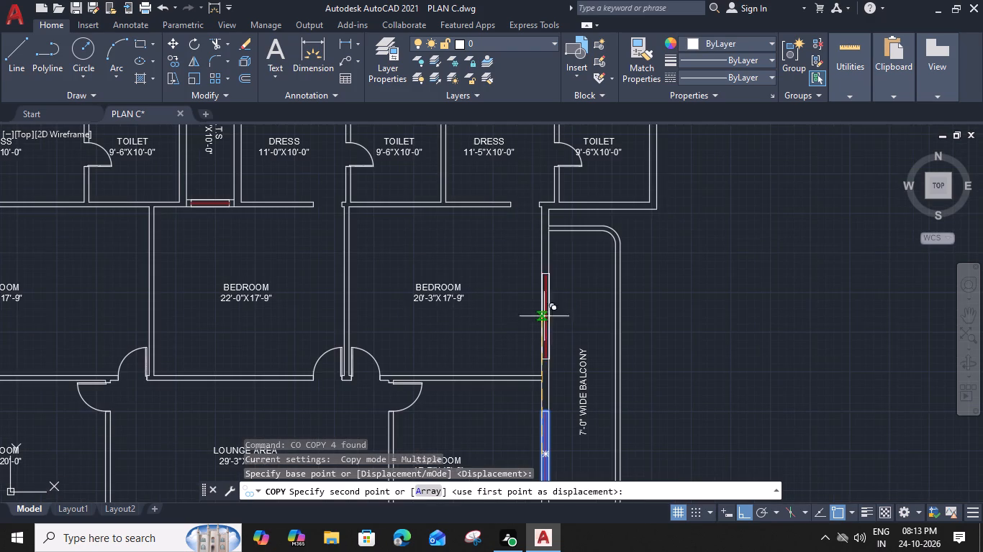
left_click(542, 289)
Place another copy of the window, centred, in the outer balcony-side wall of the westernmost 22'-0"X17'-9" BEDROOM.
middle_click_drag(404, 293, 520, 293)
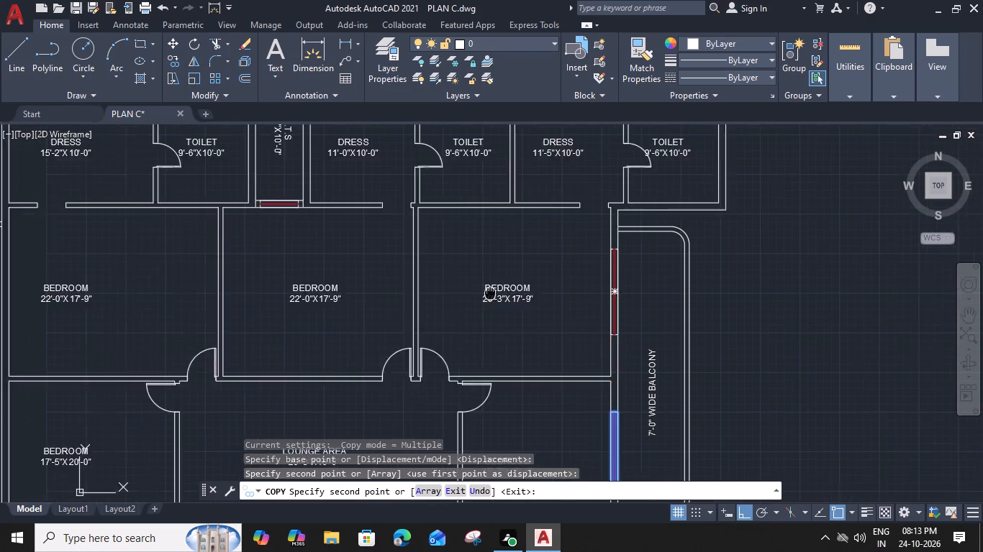
middle_click_drag(520, 293, 646, 287)
middle_click_drag(426, 294, 545, 310)
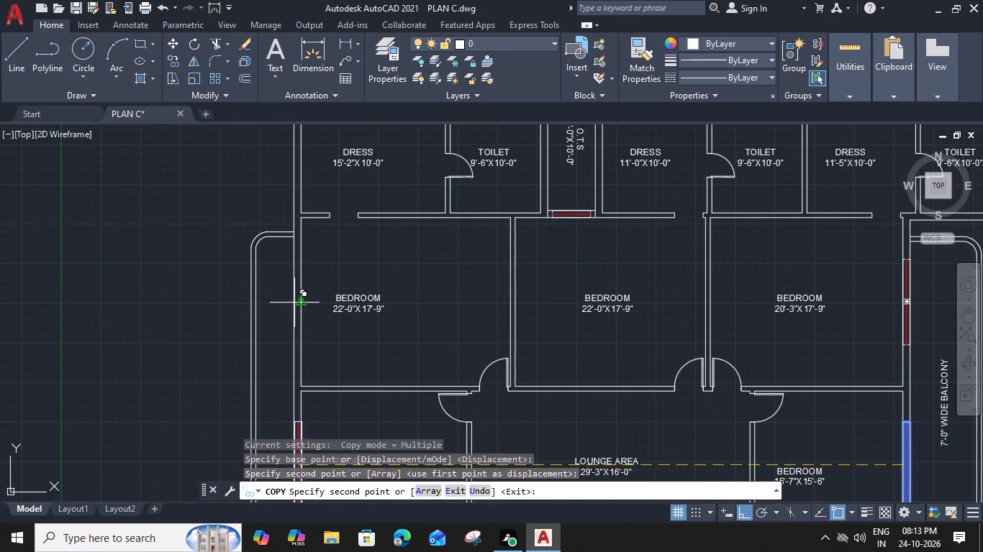
scroll(294, 303, "up", 3)
left_click(291, 303)
scroll(291, 303, "down", 1)
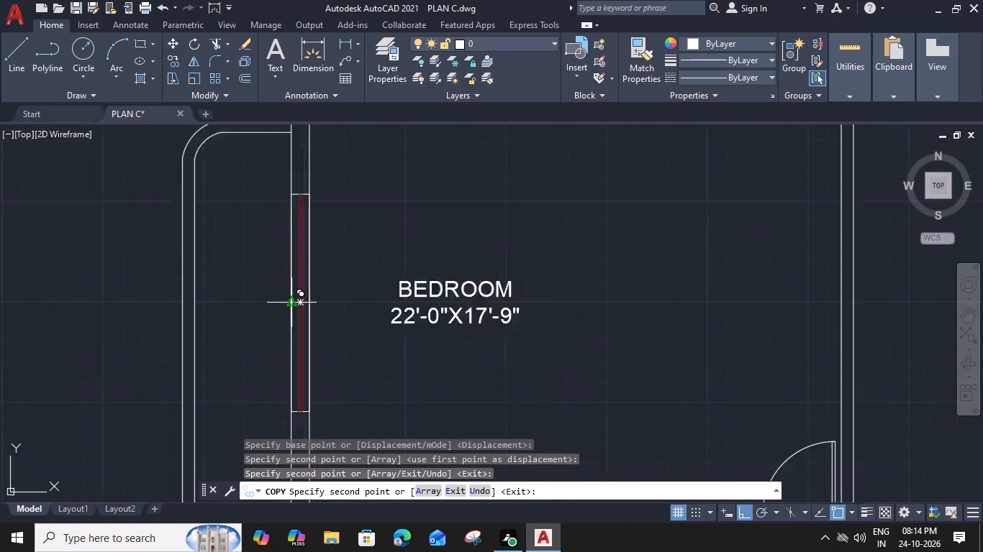
scroll(291, 303, "down", 1)
middle_click_drag(291, 349, 322, 193)
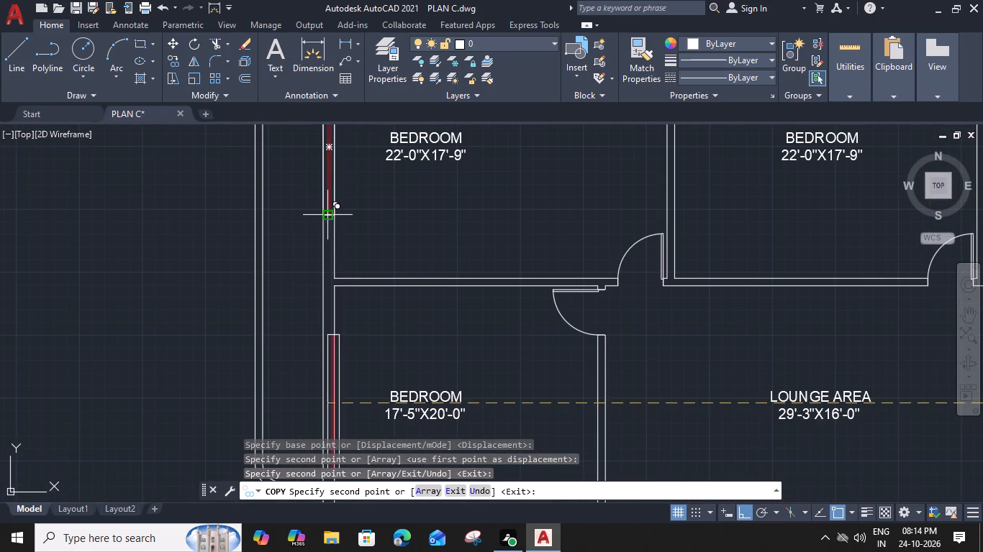
key("Escape")
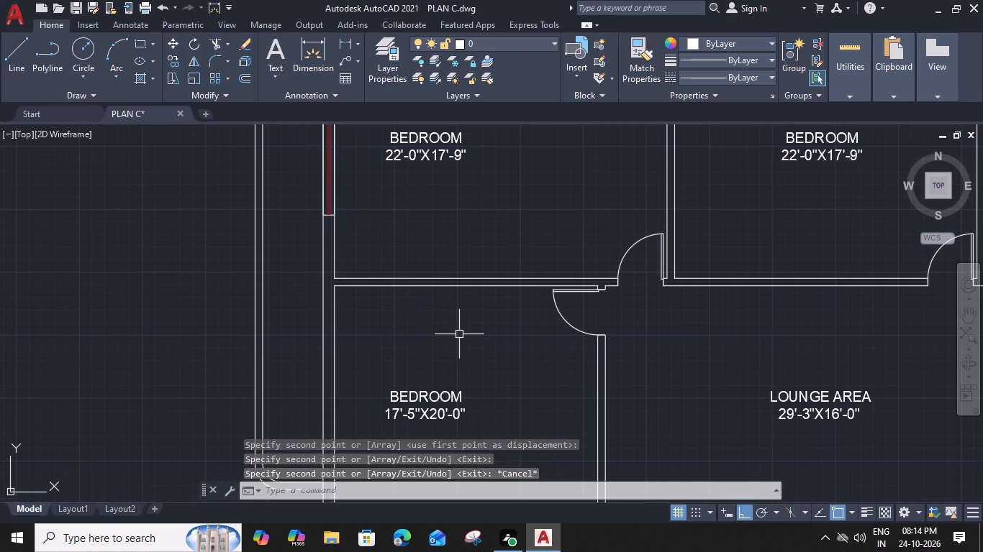
scroll(460, 335, "down", 1)
middle_click_drag(506, 344, 492, 288)
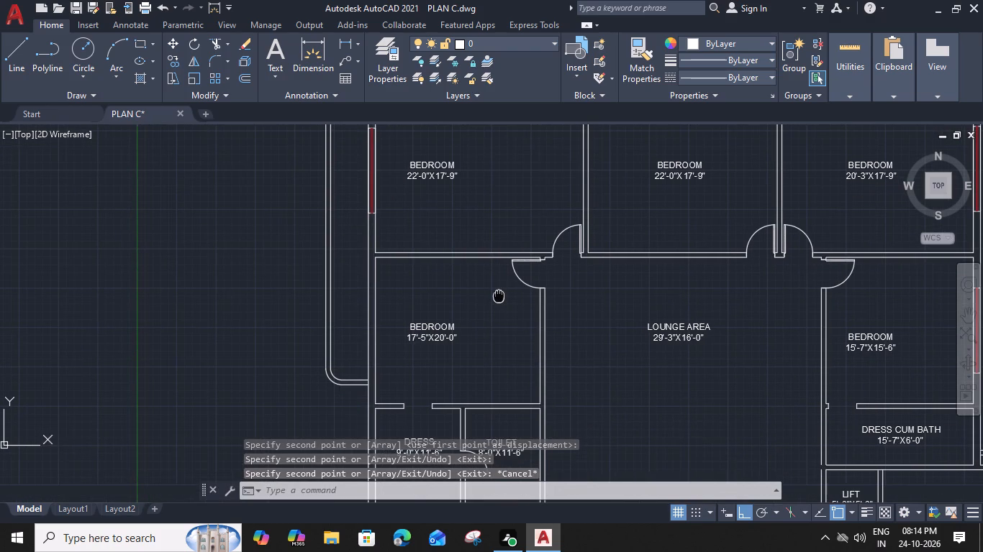
Draw a rectangle 9" long and 2' wide in the open space below the LOUNGE AREA label.
scroll(564, 322, "down", 1)
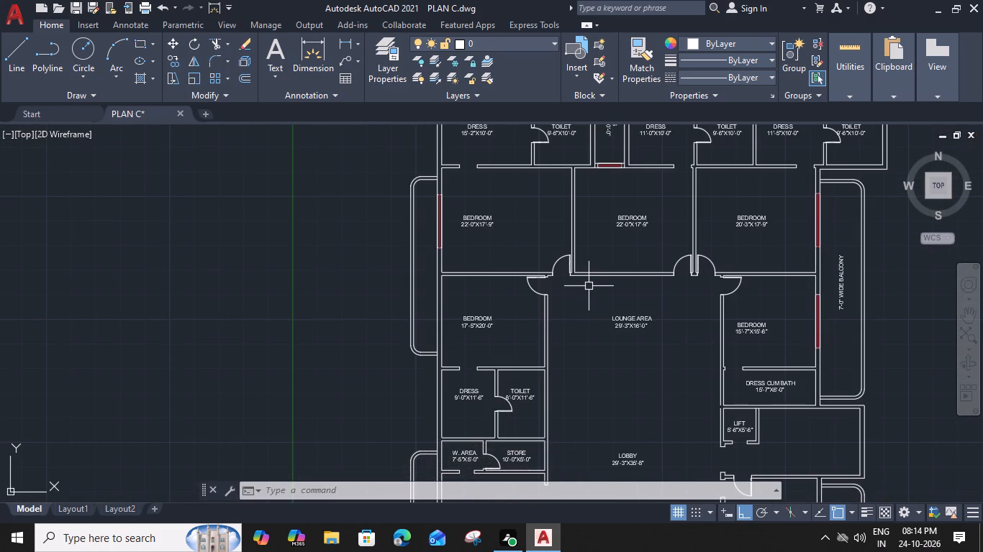
middle_click_drag(596, 343, 499, 343)
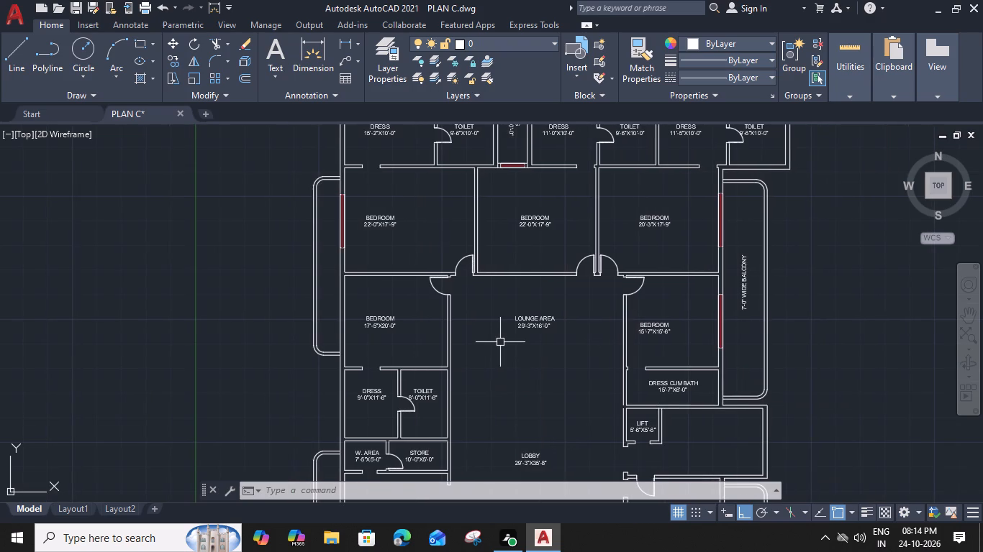
type("REC")
key("space")
left_click(491, 342)
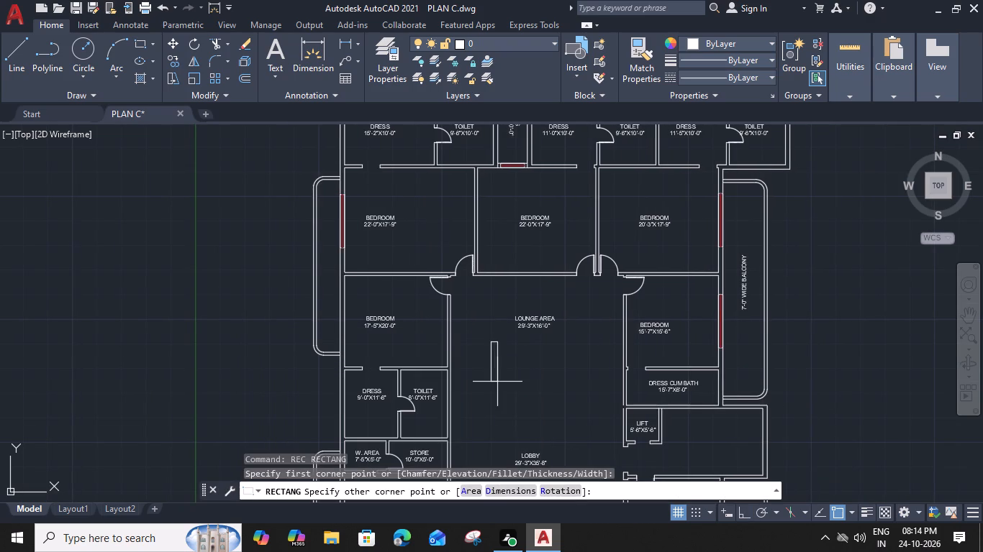
type("D")
key("space")
type("9\"")
key("Return")
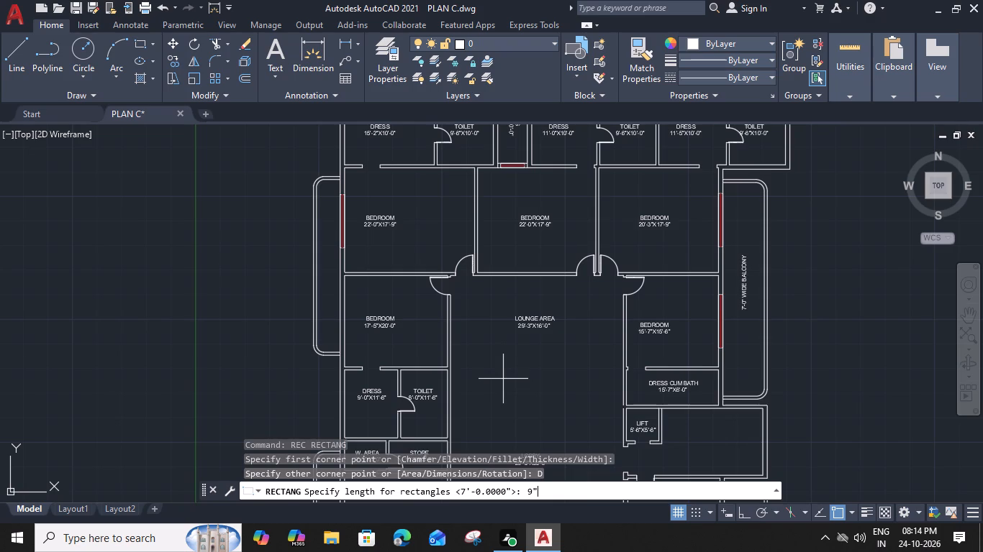
type("2'")
key("space")
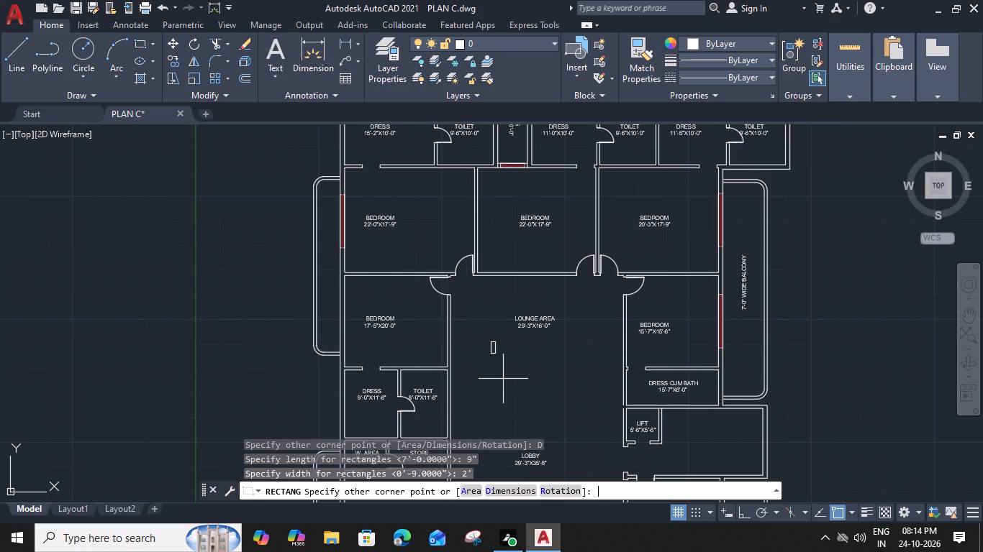
left_click(503, 385)
Draw a line between the midpoints of the new rectangle's two short sides.
scroll(490, 356, "up", 4)
type("L")
key("space")
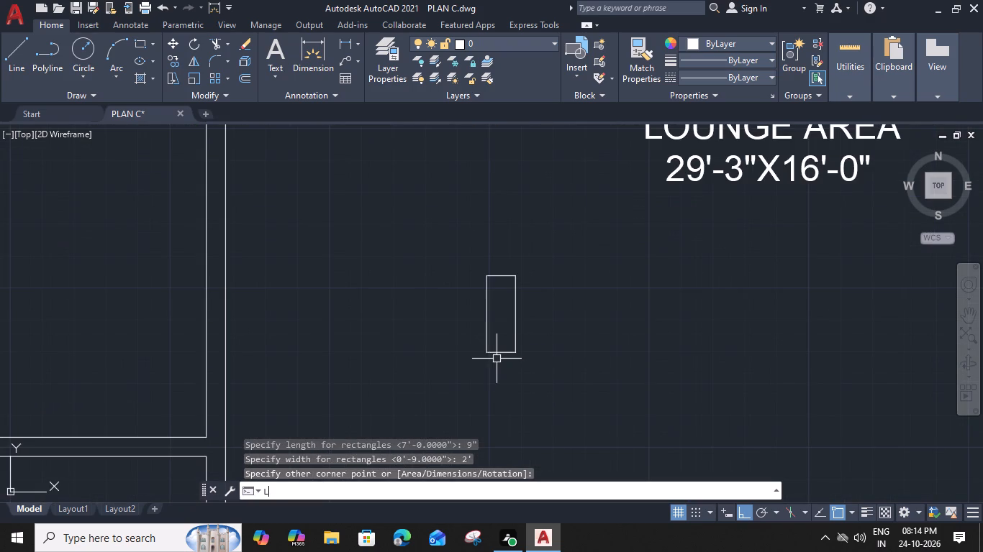
left_click(502, 277)
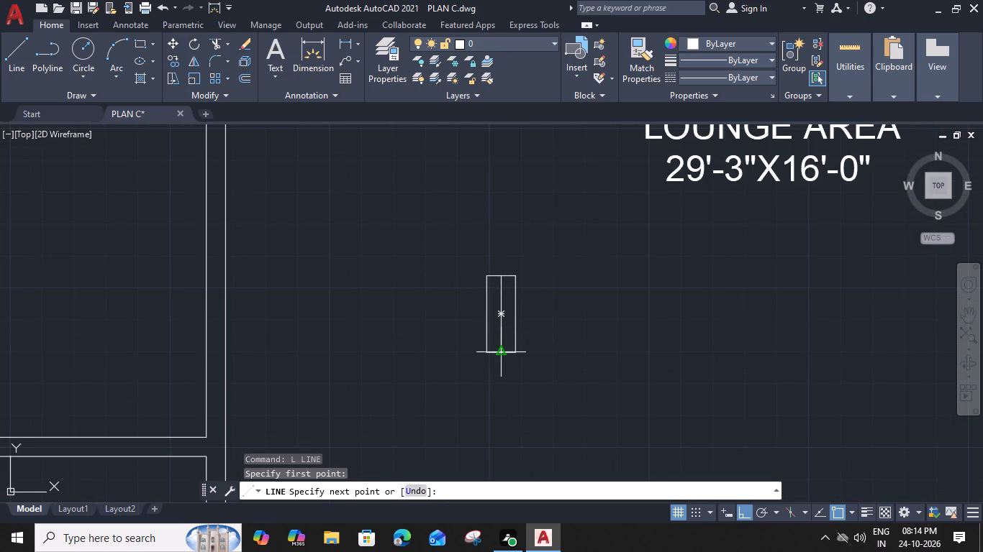
left_click(499, 351)
key("space")
Offset the rectangle's centre line by 1" to both sides.
left_click(502, 333)
key("o")
key("space")
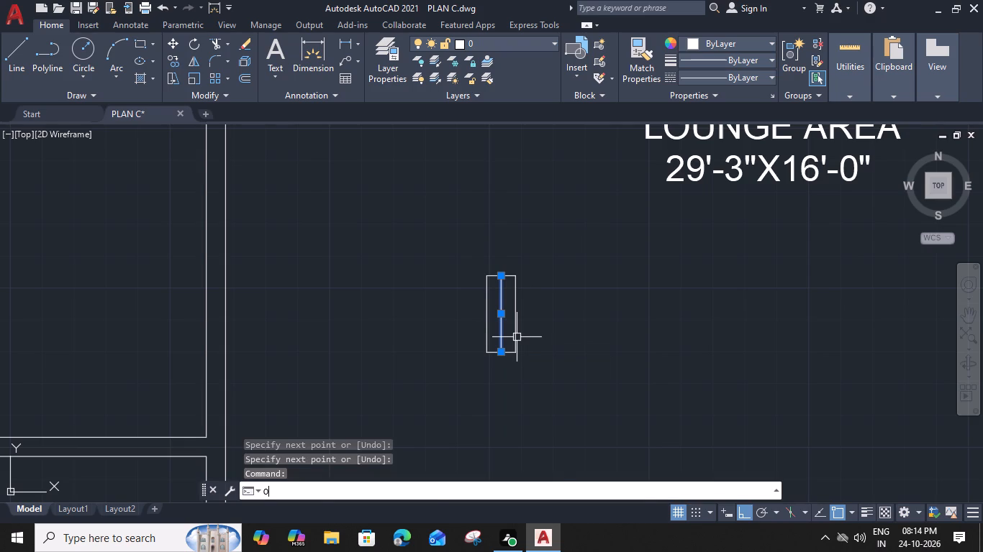
type("1")
key("shift+quotedbl")
key("Return")
left_click(536, 344)
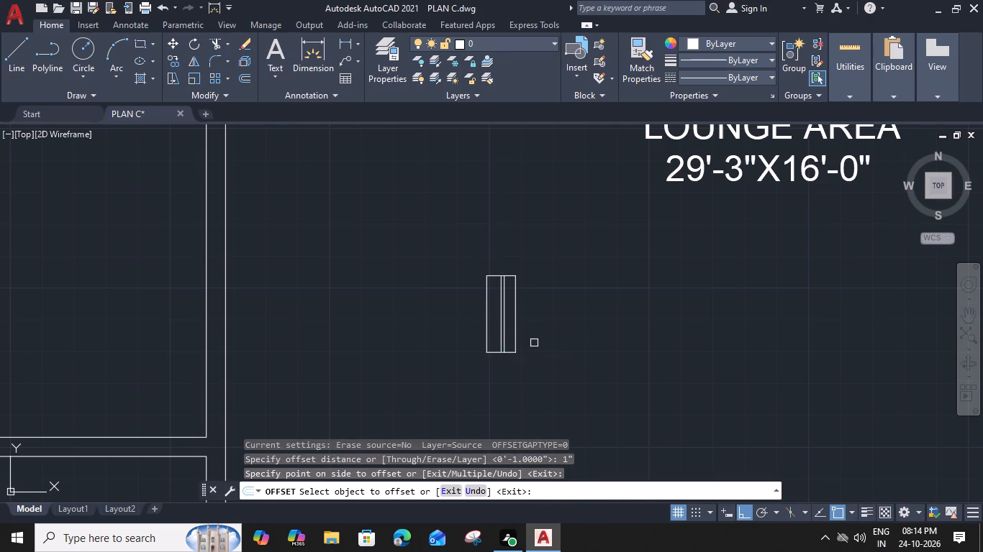
scroll(498, 329, "up", 1)
left_click(503, 331)
left_click(478, 341)
key("Escape")
Change the colour of the three lines inside the rectangle to dark red 153,27,30.
left_click(521, 326)
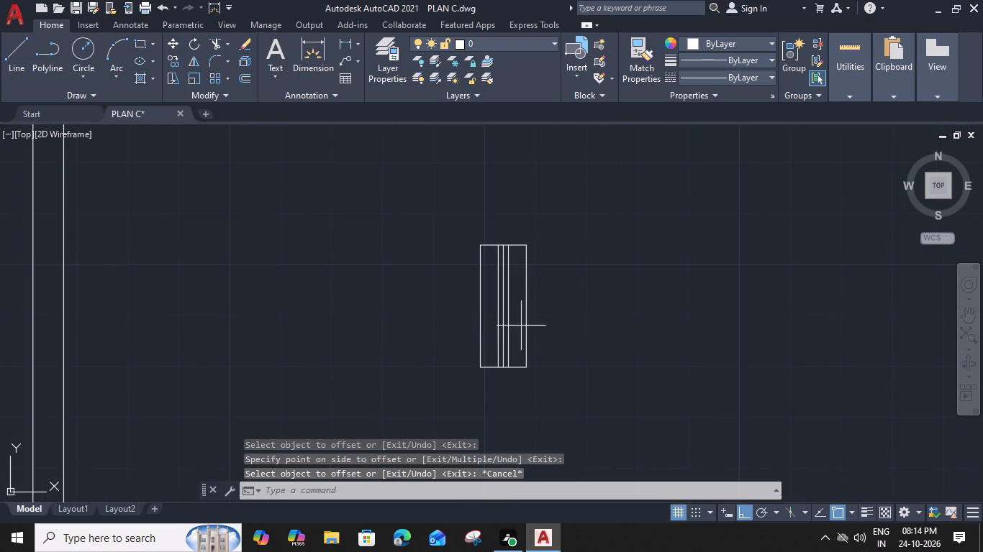
left_click(488, 342)
left_click(735, 48)
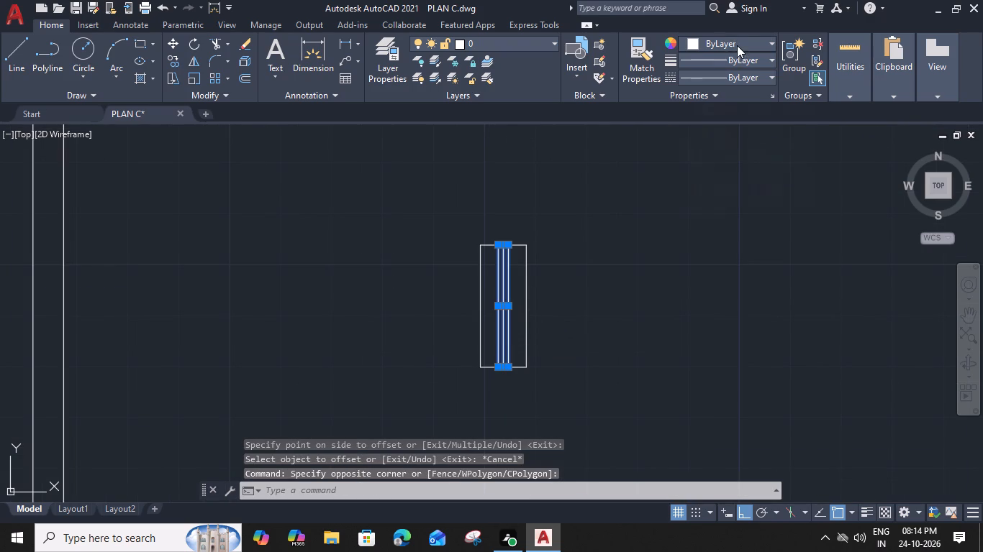
left_click(730, 103)
Group the small rectangle together with its three dark red lines.
left_click_drag(571, 216, 545, 244)
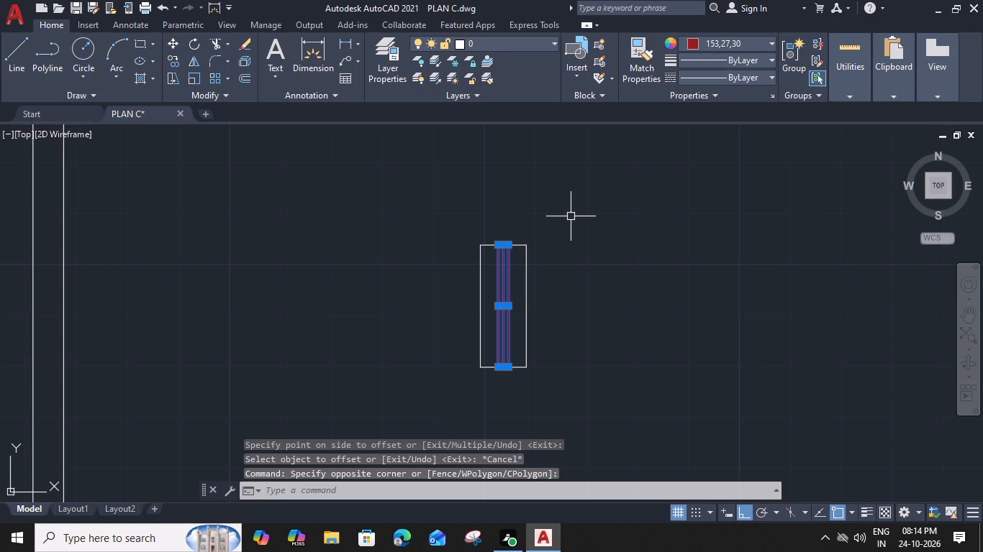
left_click(453, 324)
key("g")
key("space")
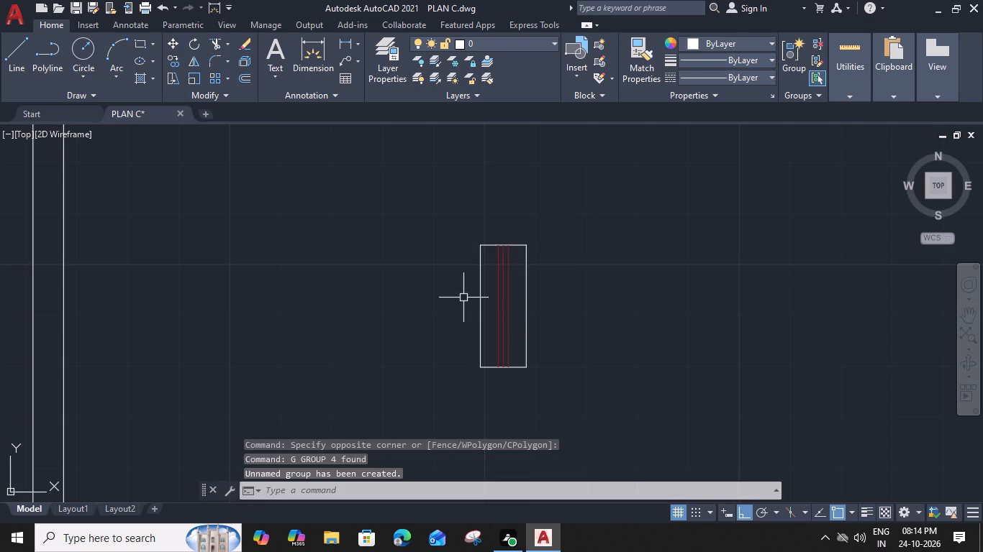
Move the small window into the outer west wall of the 17'-5"X20'-0" BEDROOM, near the balcony's south end.
left_click(527, 302)
key("m")
key("space")
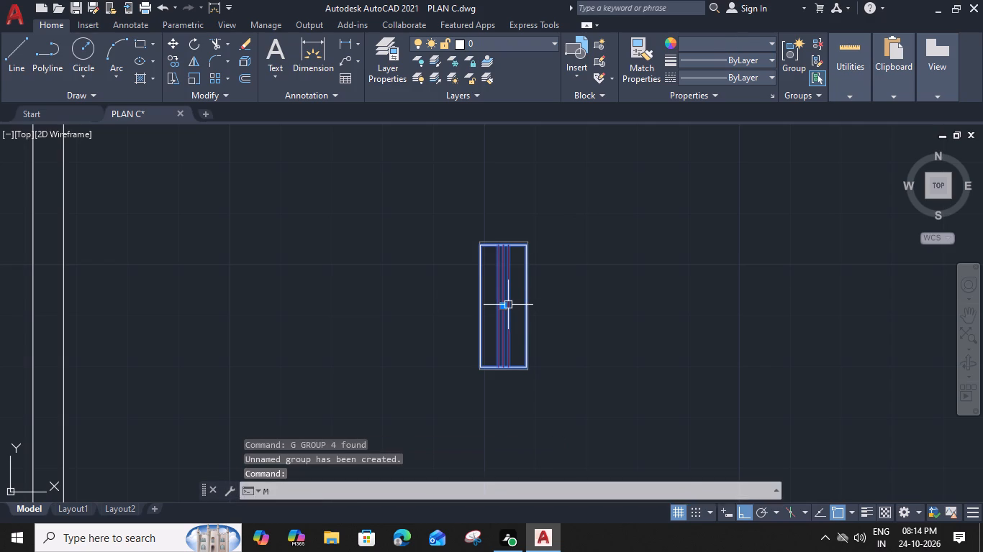
left_click(525, 308)
scroll(521, 304, "down", 2)
middle_click_drag(442, 272, 672, 300)
middle_click_drag(340, 315, 581, 328)
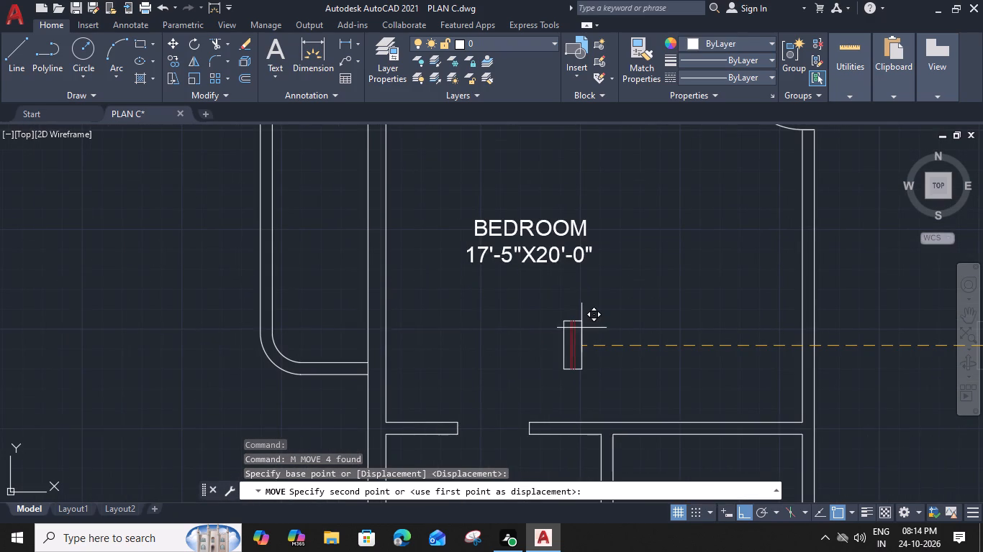
left_click(384, 328)
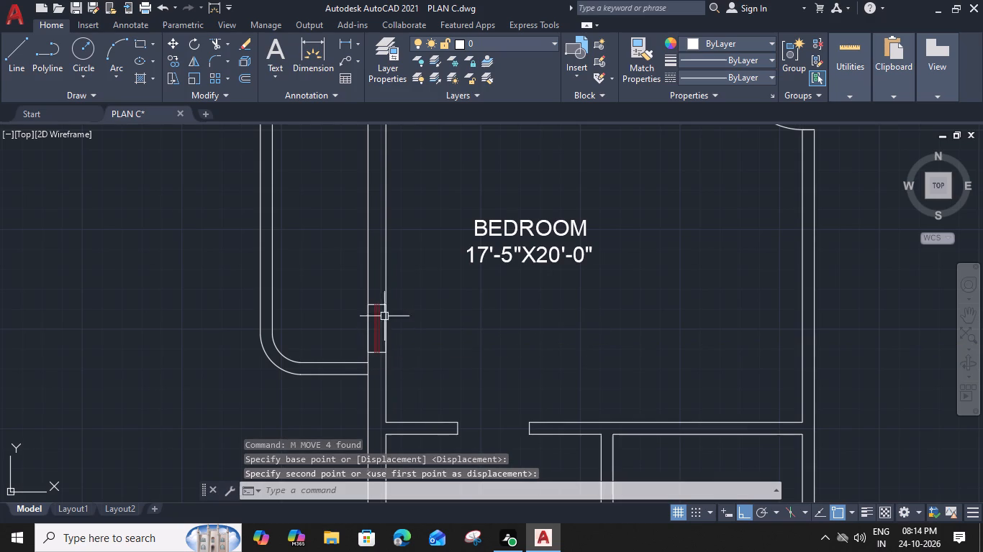
Copy the small window to the northern part of the same west wall of the 17'-5"X20'-0" BEDROOM.
left_click(380, 303)
type("CO")
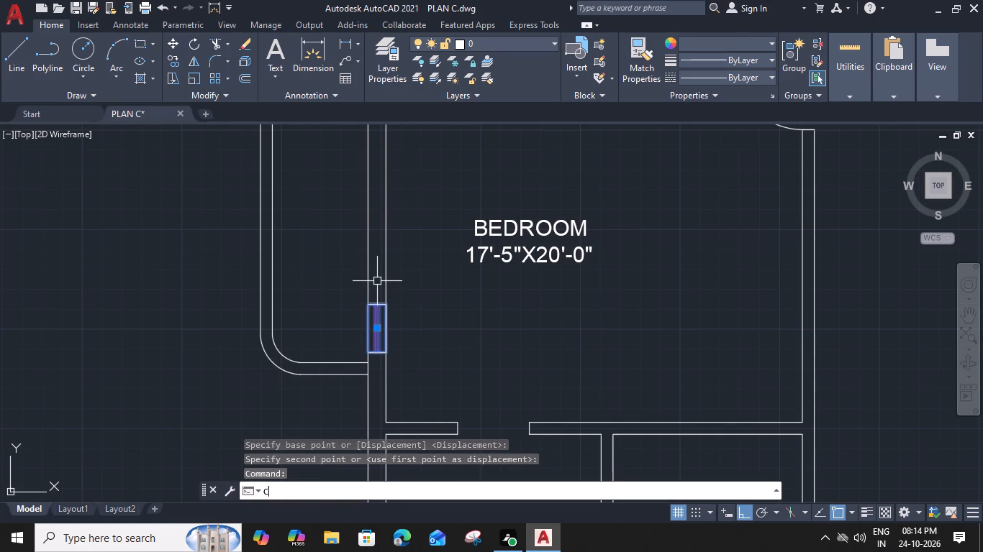
key("space")
left_click(388, 305)
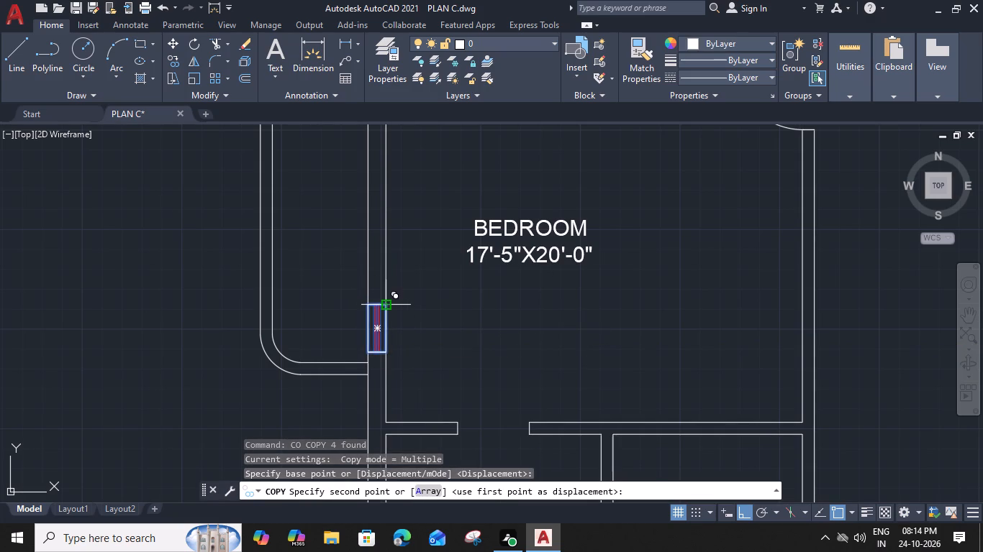
scroll(372, 157, "down", 3)
middle_click_drag(372, 157, 367, 234)
scroll(370, 226, "up", 3)
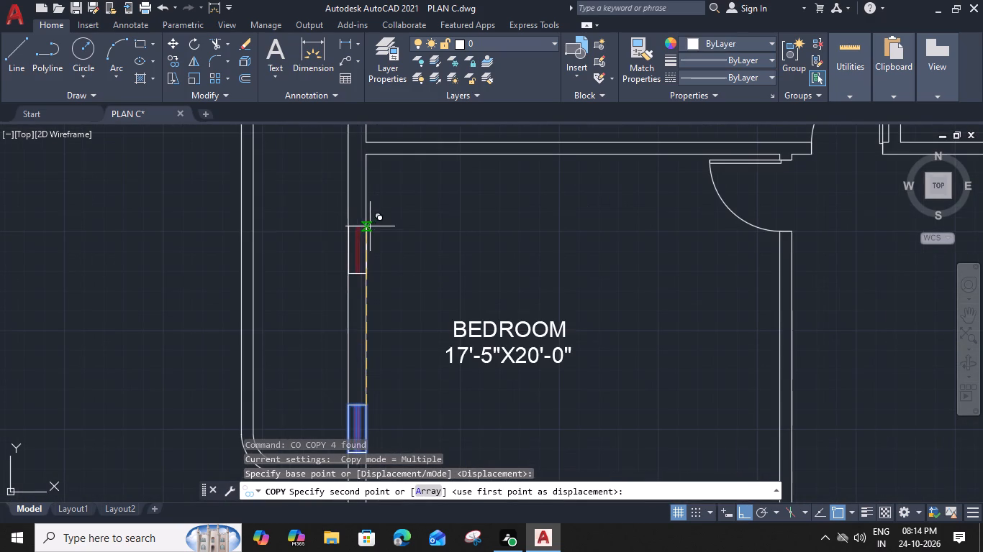
left_click(365, 199)
key("Escape")
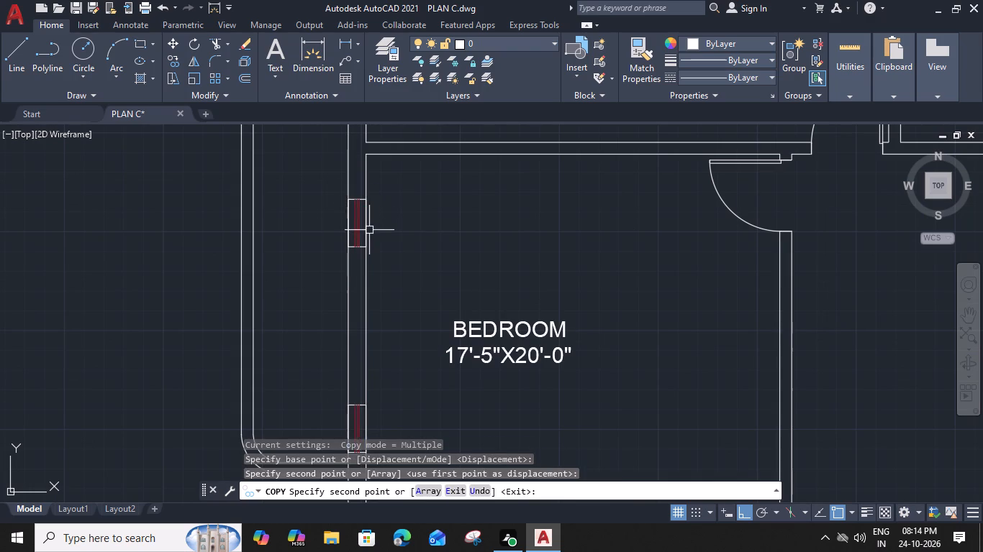
Move the southern small window slightly further south along the wall, closer to the balcony's end.
middle_click_drag(387, 287, 390, 184)
scroll(391, 195, "down", 1)
middle_click_drag(395, 206, 393, 241)
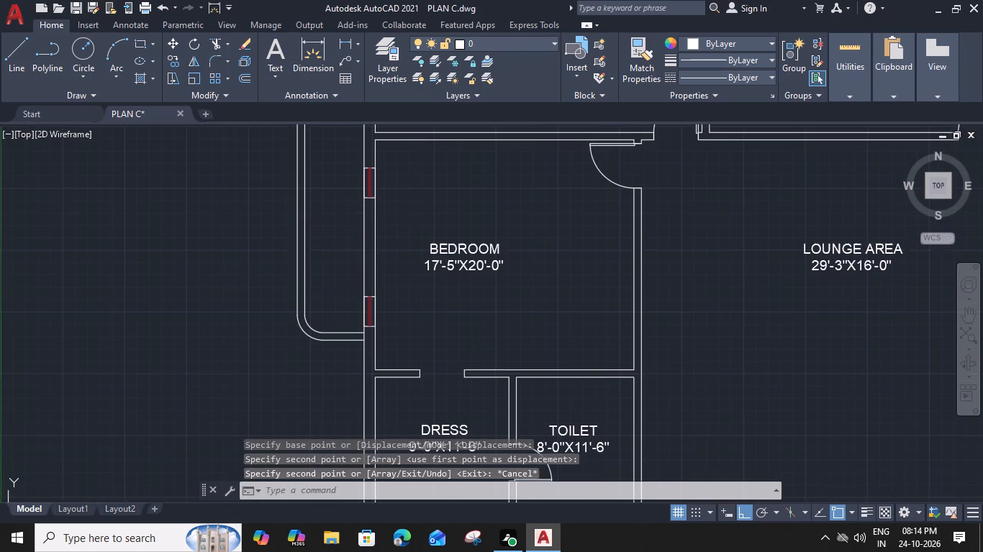
middle_click_drag(393, 241, 393, 246)
scroll(370, 317, "up", 1)
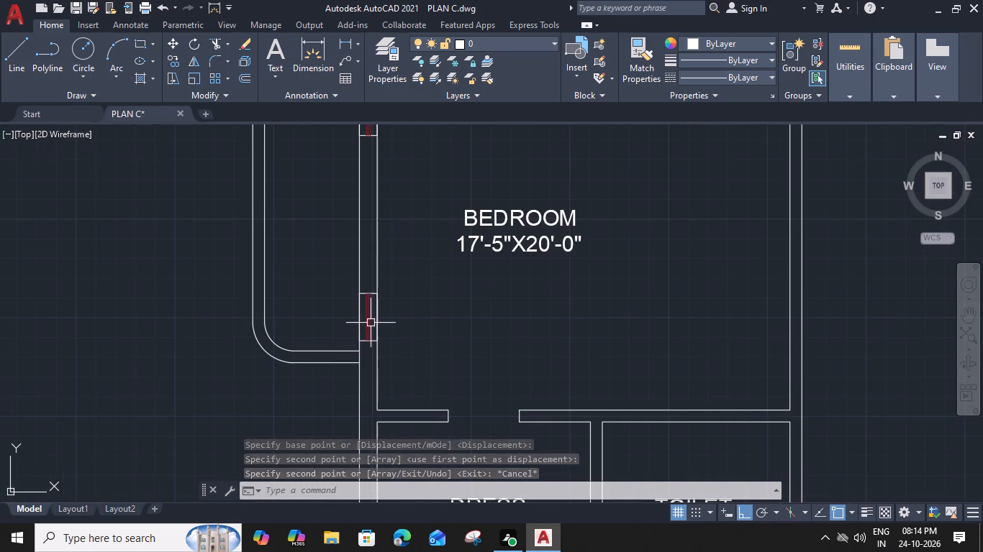
left_click(371, 342)
type("M")
key("space")
scroll(355, 345, "up", 3)
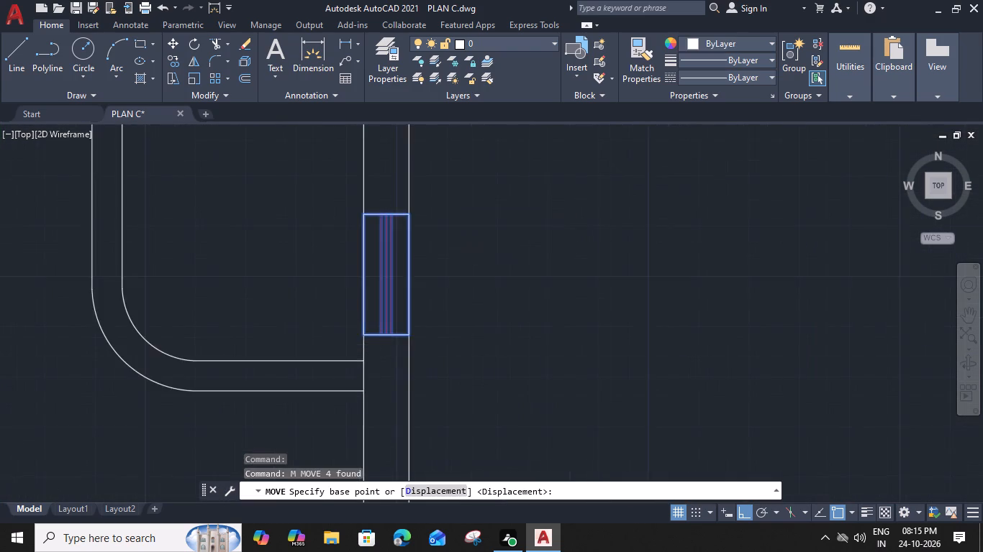
left_click(366, 328)
left_click(369, 354)
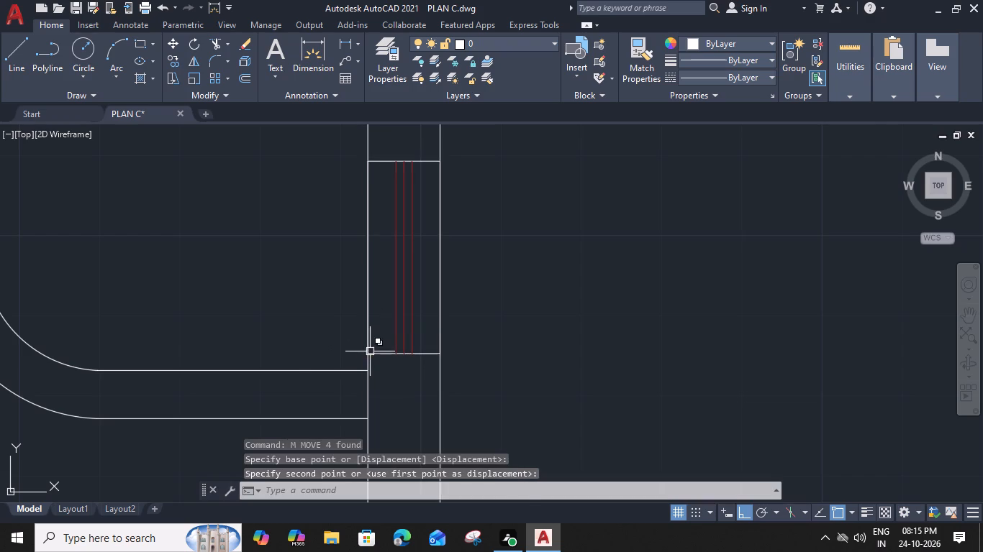
Ungroup the window in the wall between the LOBBY and the TERRACE.
scroll(370, 351, "down", 3)
middle_click_drag(439, 311, 427, 333)
scroll(425, 331, "down", 2)
scroll(527, 294, "down", 1)
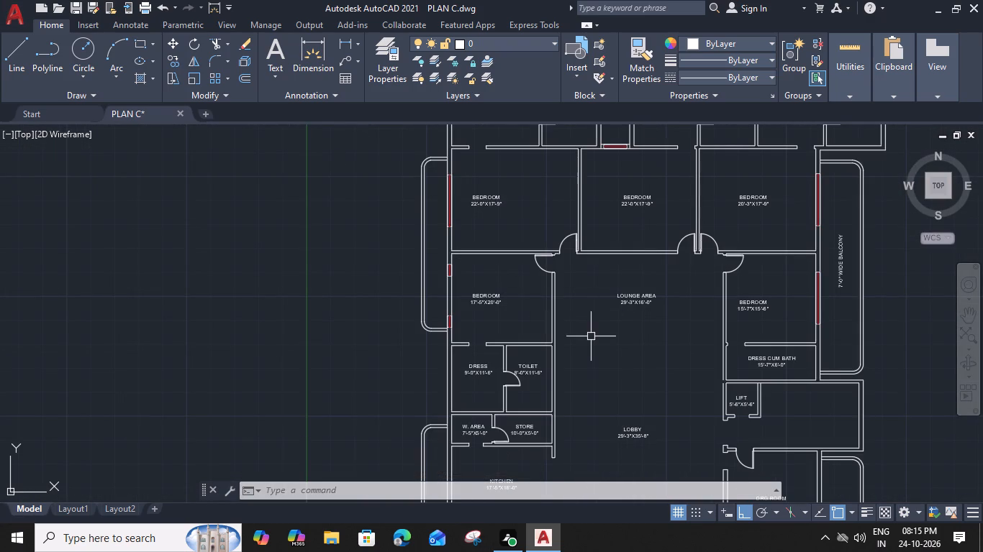
scroll(592, 336, "down", 1)
middle_click_drag(597, 361, 556, 274)
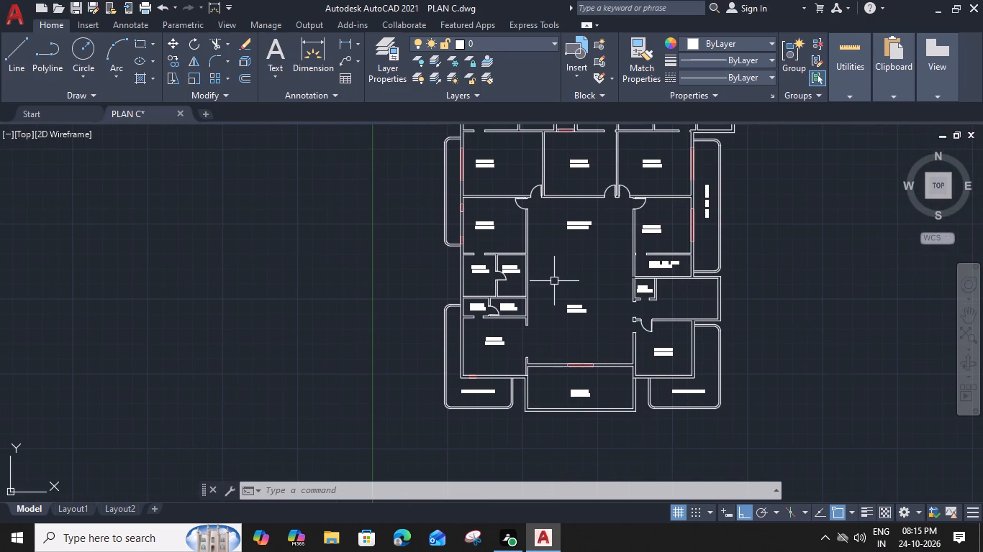
scroll(584, 372, "up", 4)
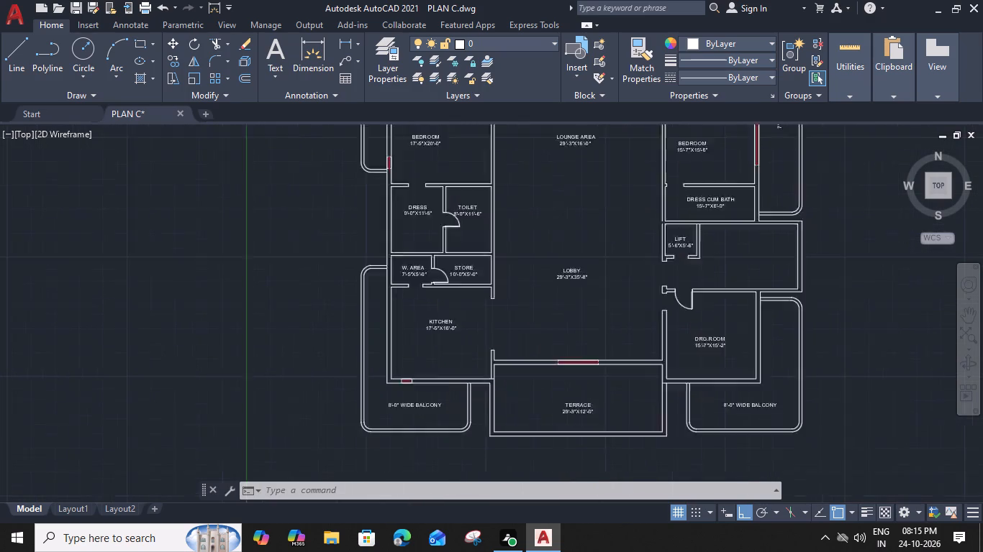
left_click(578, 341)
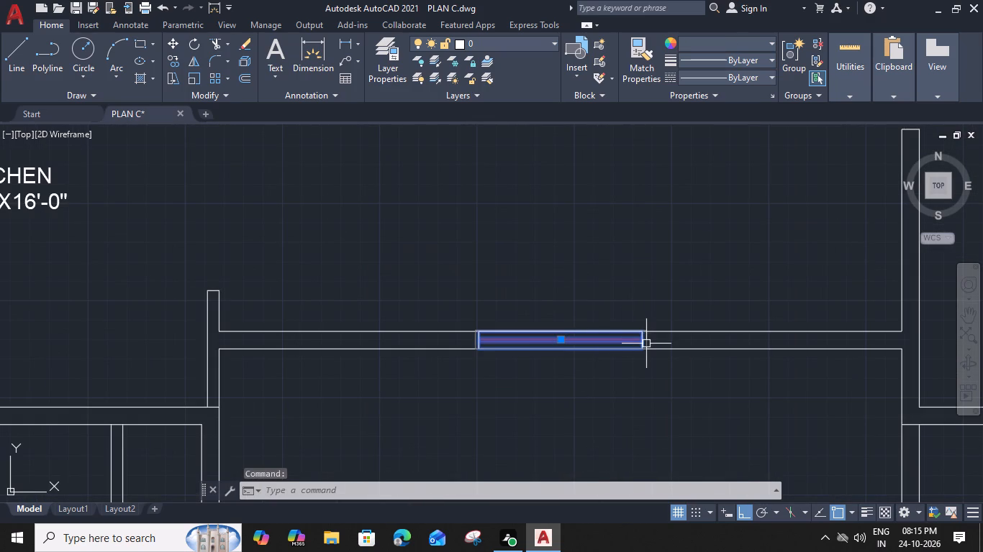
type("UNG")
key("space")
Stretch the ungrouped window's rectangle outward by 2' at each end.
scroll(646, 345, "up", 2)
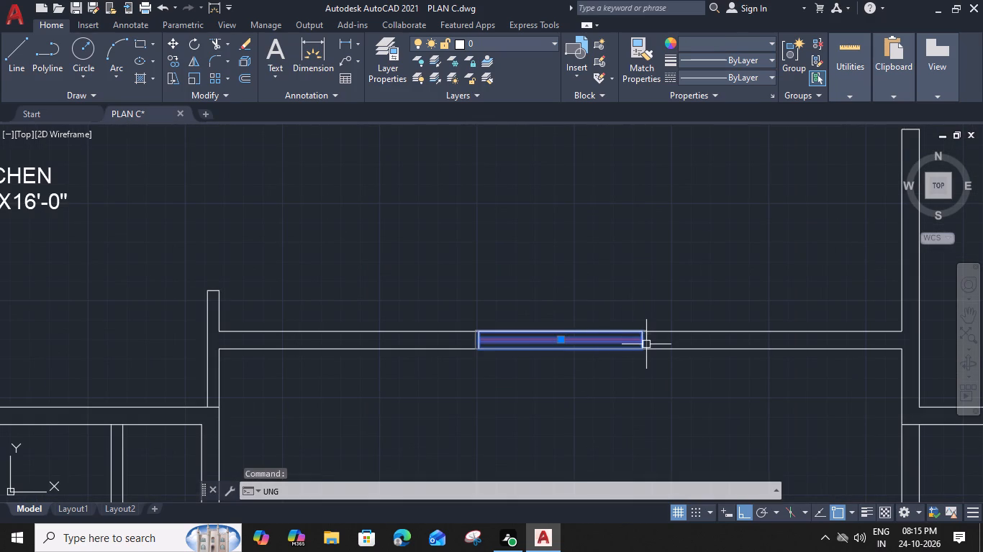
left_click(637, 349)
left_click(637, 333)
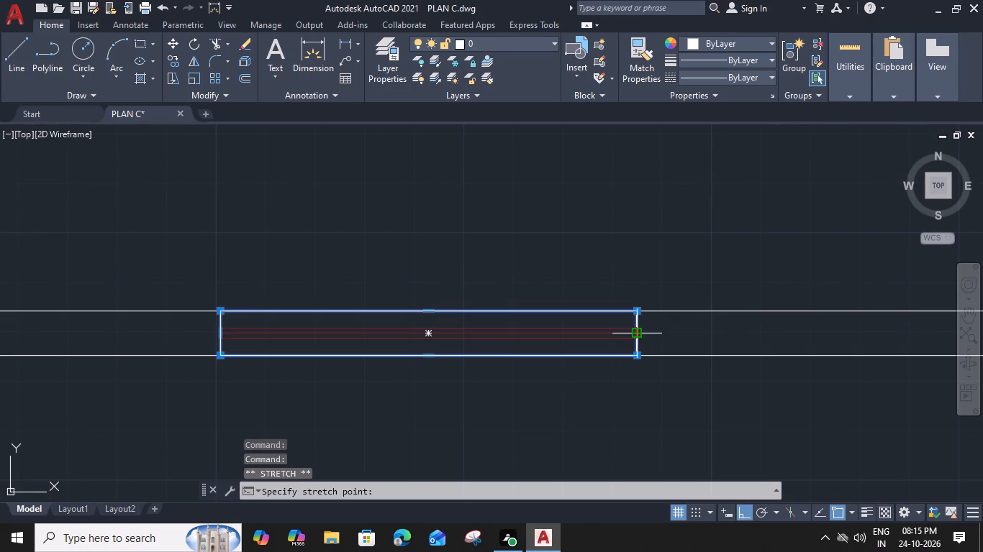
type("2'")
key("space")
middle_click_drag(248, 309, 301, 300)
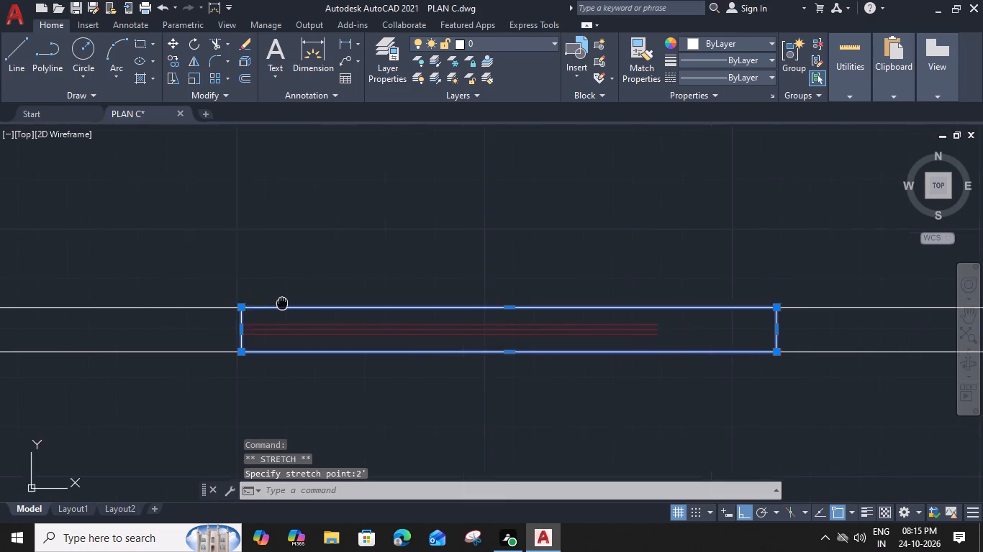
middle_click_drag(301, 300, 511, 299)
left_click(482, 324)
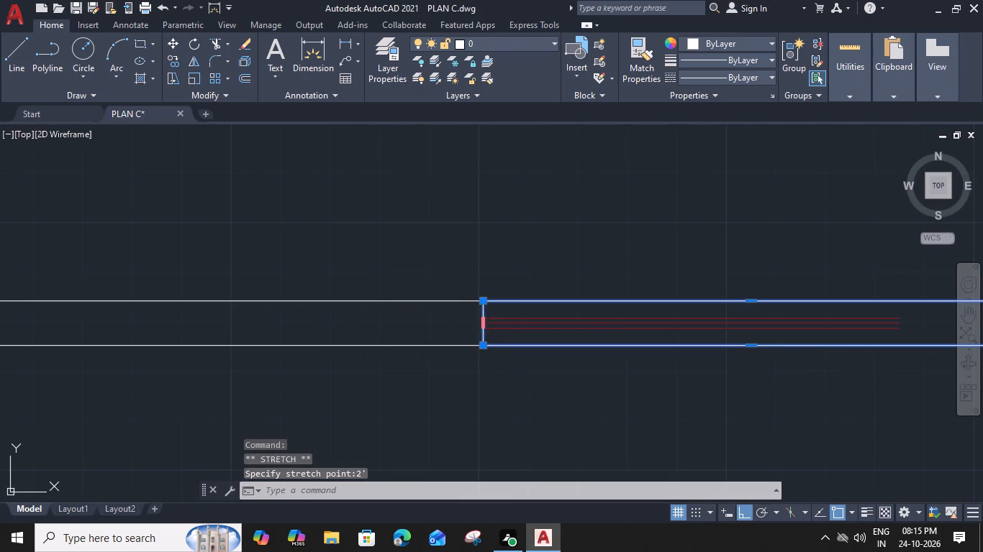
type("2'")
key("space")
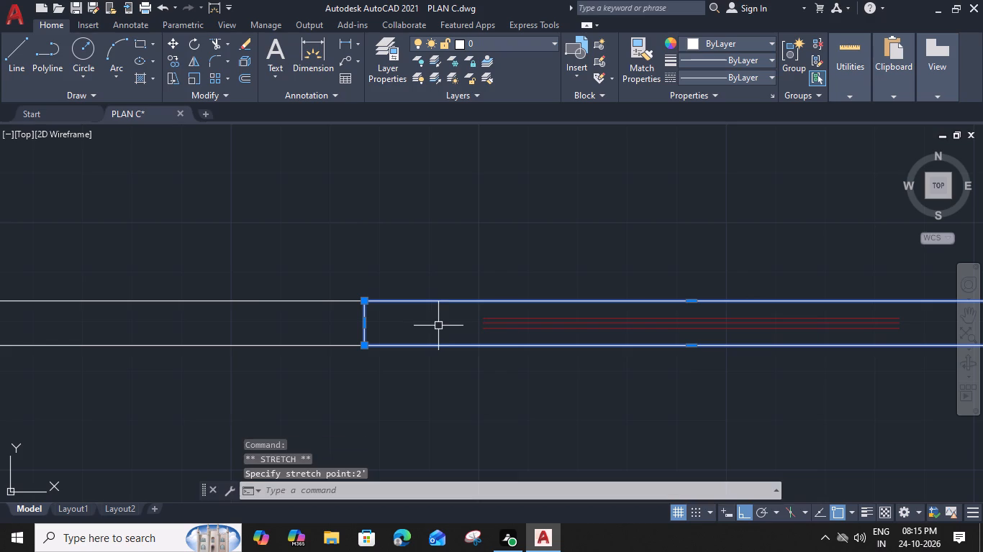
key("Escape")
Extend the three red glass lines to both ends of the stretched window rectangle in the LOBBY–TERRACE wall.
type("EX")
key("space")
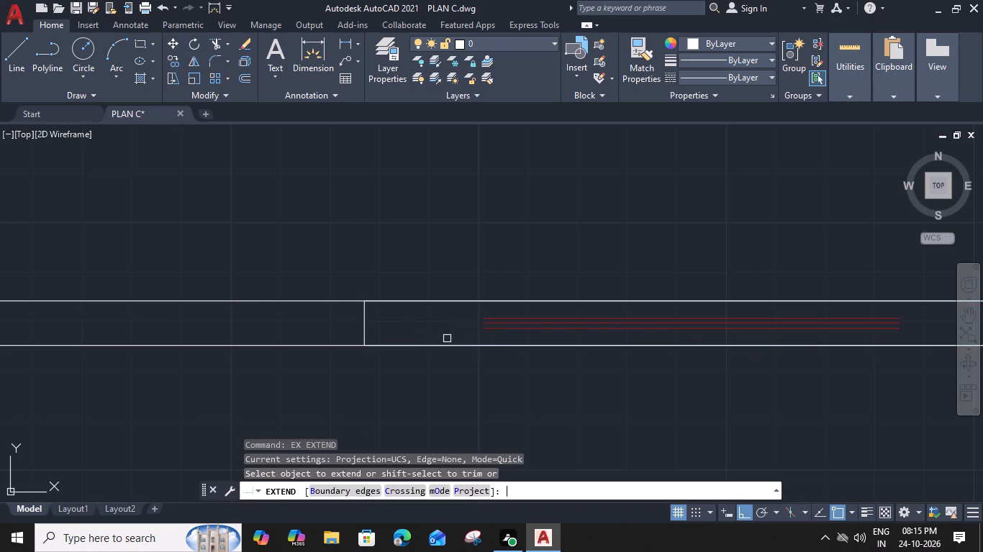
left_click(542, 310)
left_click(515, 335)
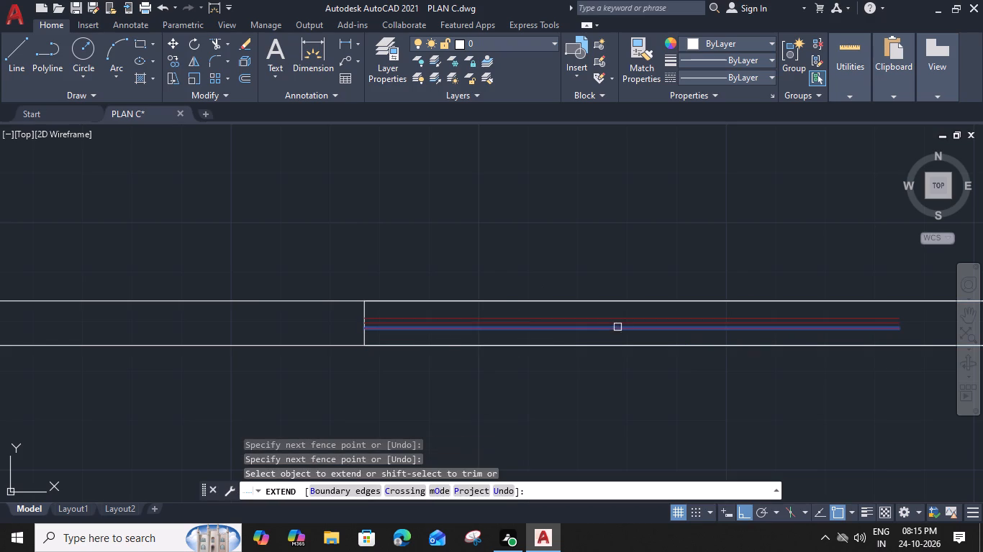
middle_click_drag(620, 326, 354, 295)
left_click(587, 280)
left_click(624, 304)
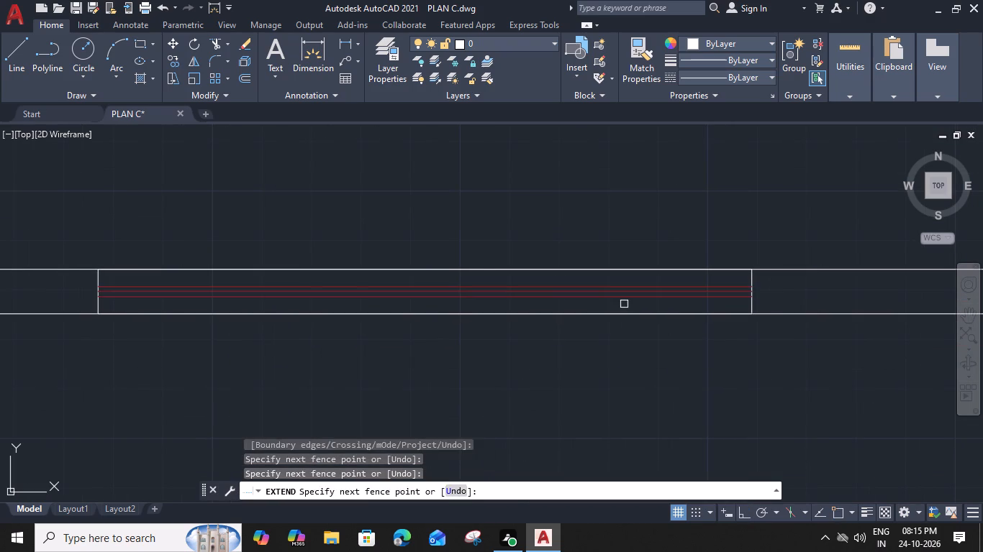
key("Escape")
Group the enlarged window's rectangle and its red glass lines.
left_click_drag(781, 280, 720, 298)
left_click(684, 308)
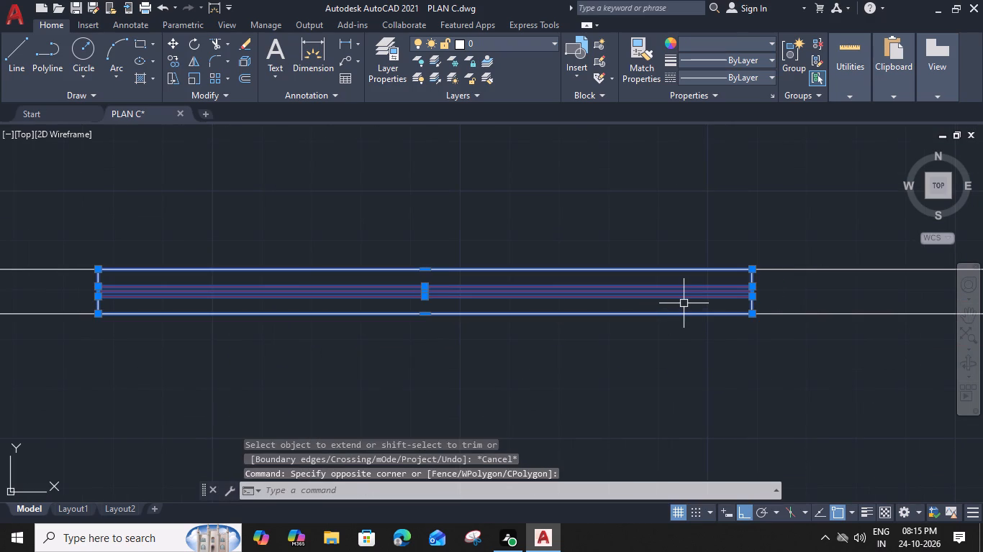
type("G")
key("space")
Offset the east face of the short wall stub between the KITCHEN and the LOBBY 6' to the east.
scroll(681, 302, "down", 3)
middle_click_drag(508, 328, 522, 341)
scroll(428, 322, "up", 1)
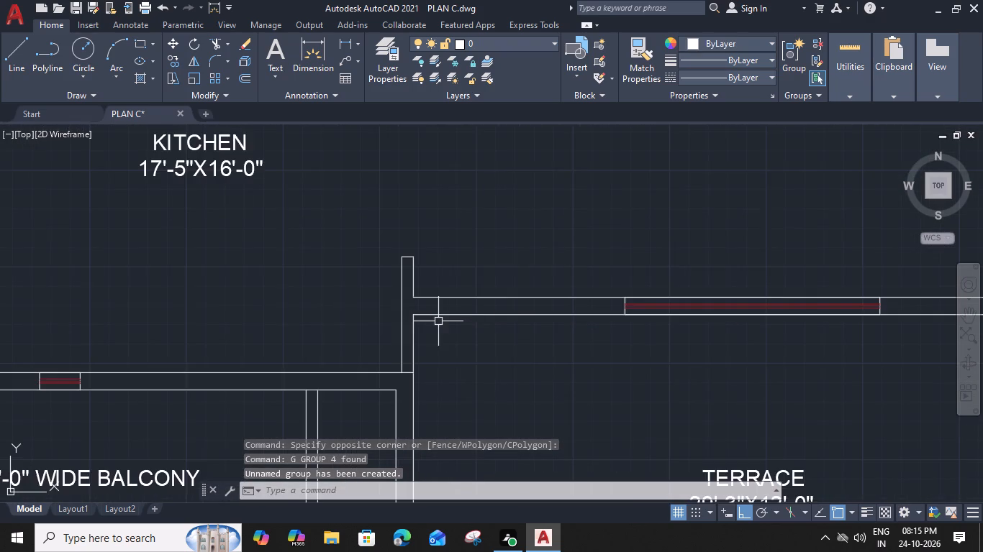
middle_click_drag(505, 326, 381, 328)
scroll(500, 318, "up", 1)
middle_click_drag(429, 316, 431, 318)
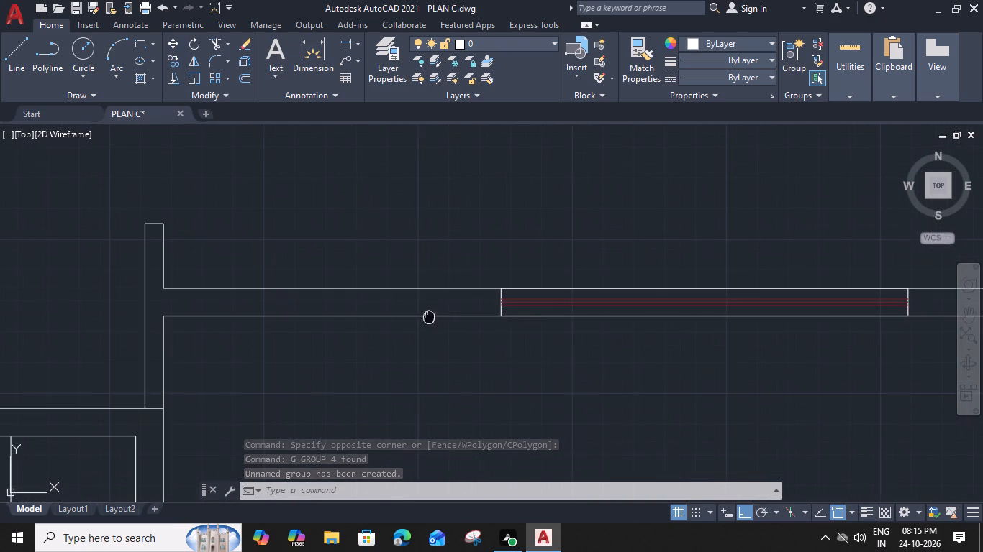
middle_click_drag(431, 318, 477, 342)
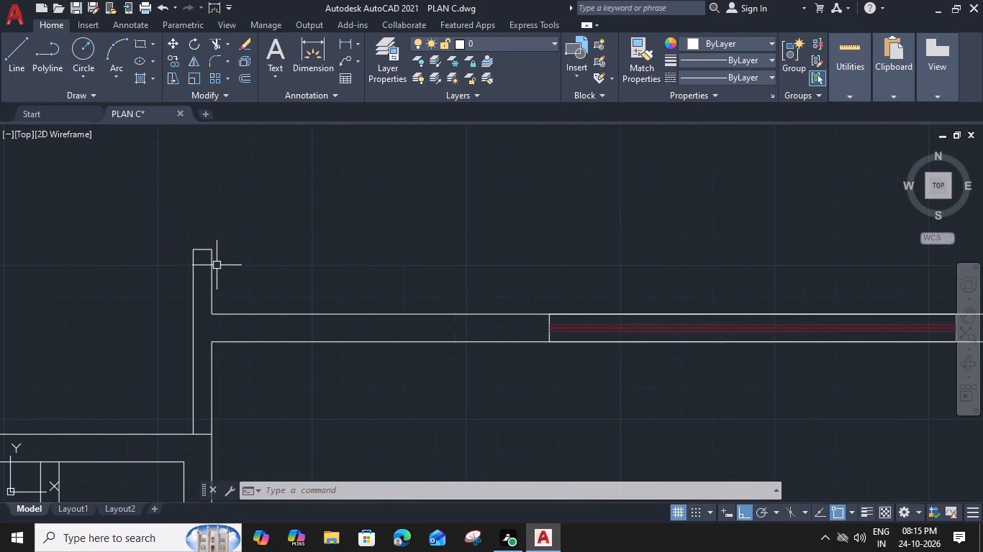
left_click(214, 261)
type("O")
key("space")
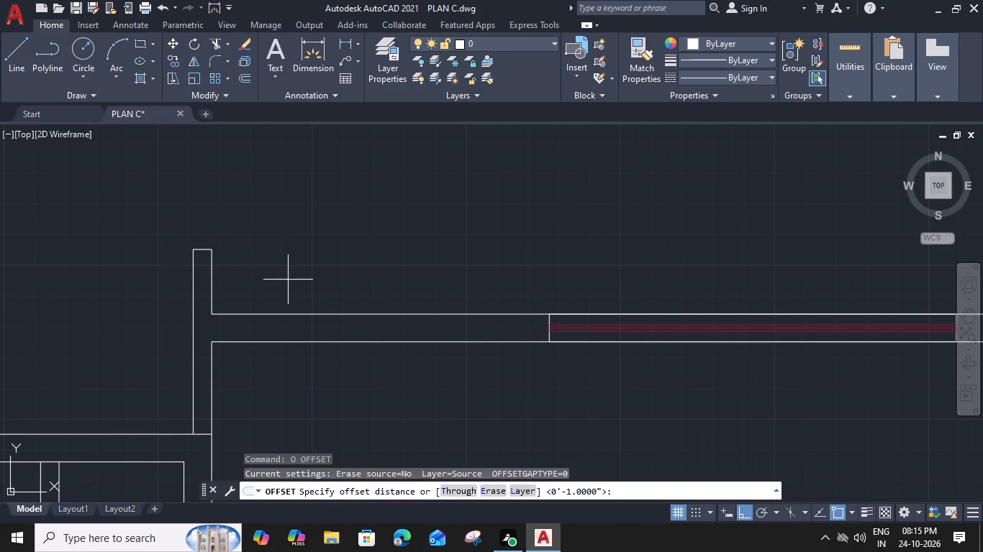
key("6")
key("apostrophe")
key("space")
left_click(481, 293)
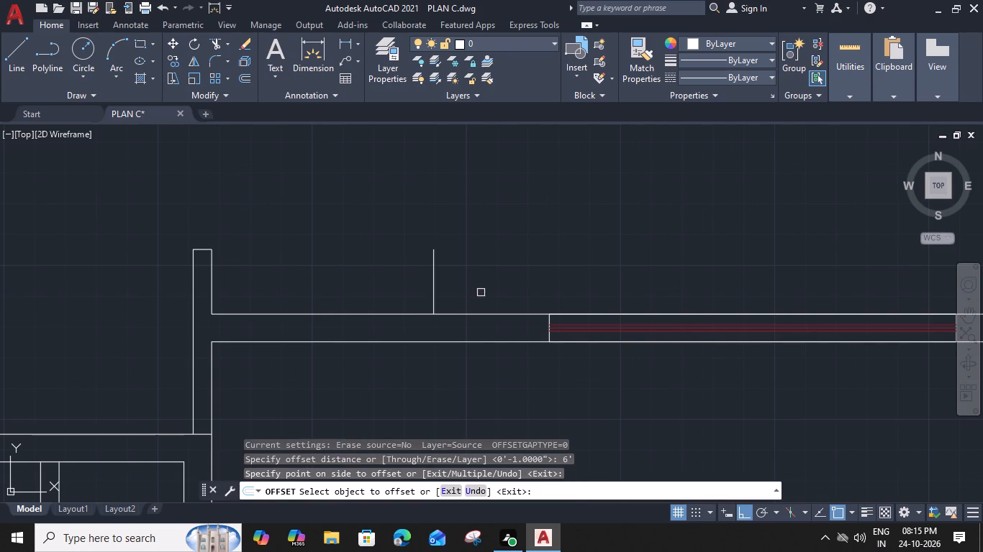
key("Escape")
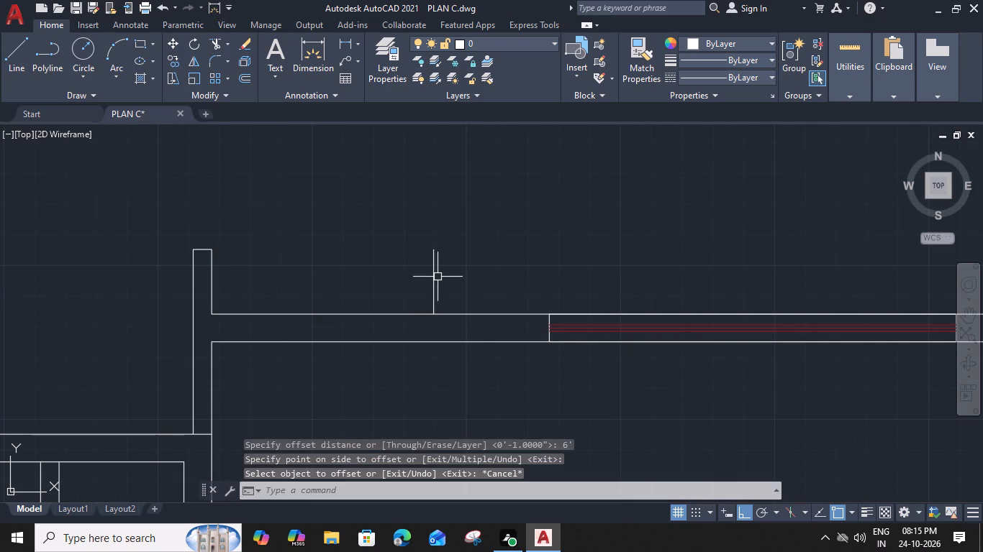
Offset the new short vertical line 4" further east to give the stub wall its thickness.
left_click(432, 275)
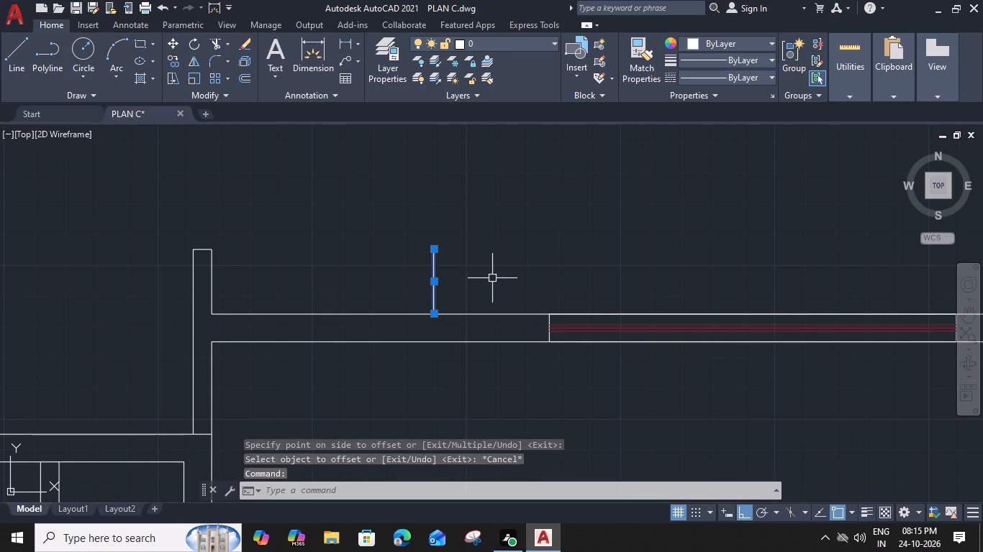
type("O")
key("space")
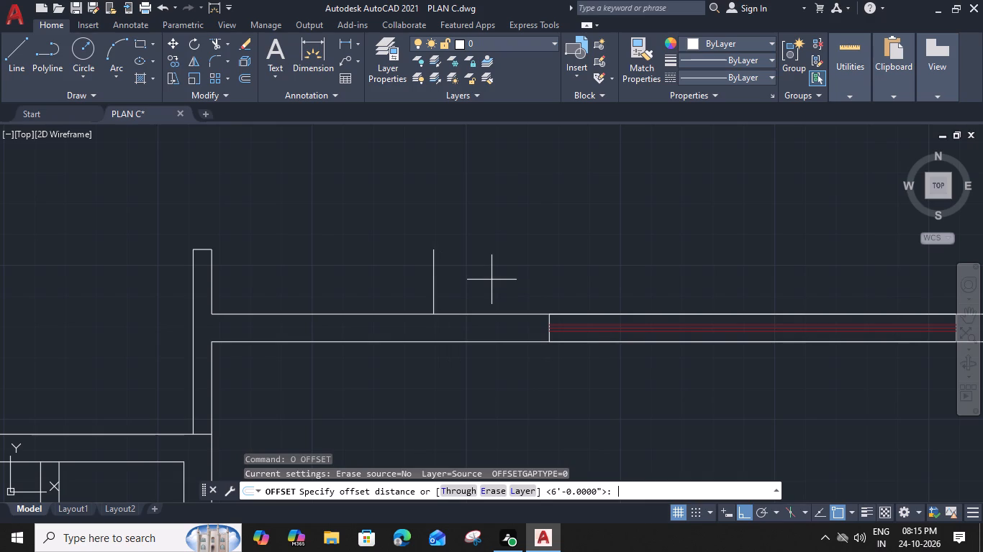
key("4")
key("shift+quotedbl")
key("Return")
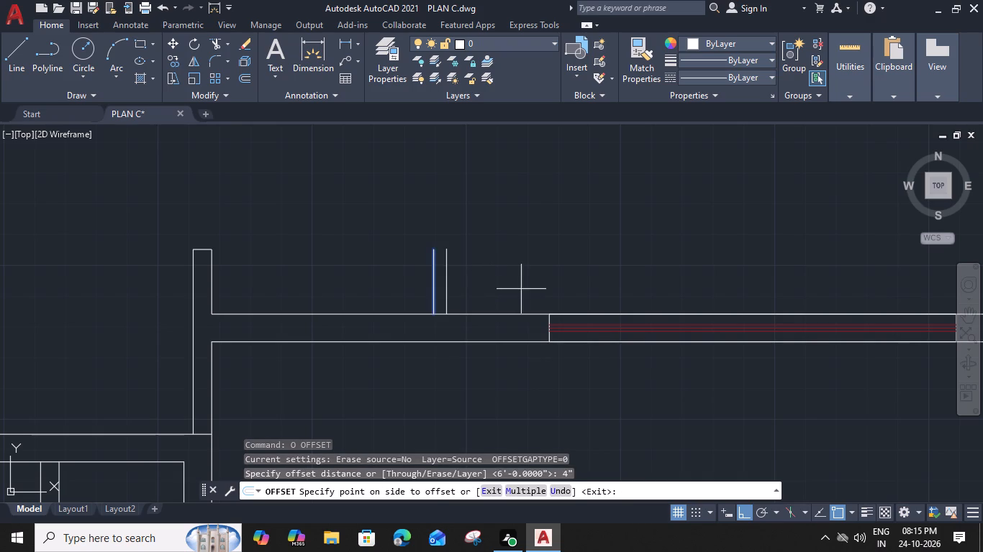
left_click(521, 289)
key("Escape")
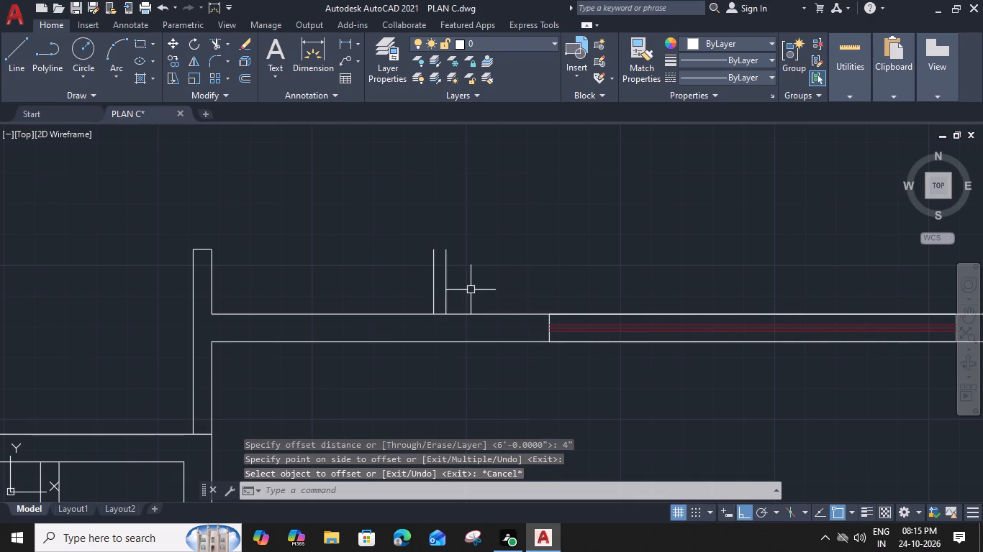
Extend the new stub wall's east line south to the TERRACE-side face of the wall.
type("EX")
key("space")
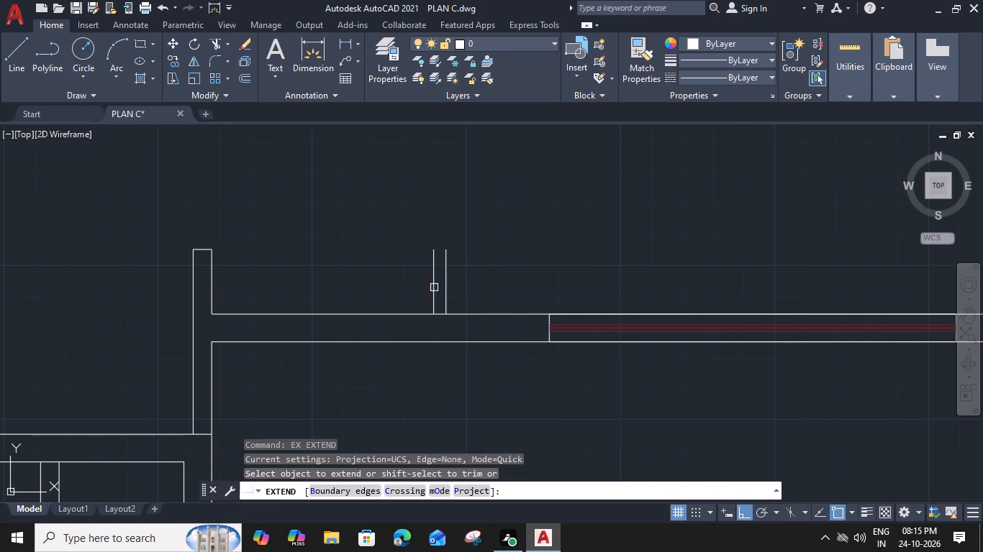
left_click(445, 288)
key("Escape")
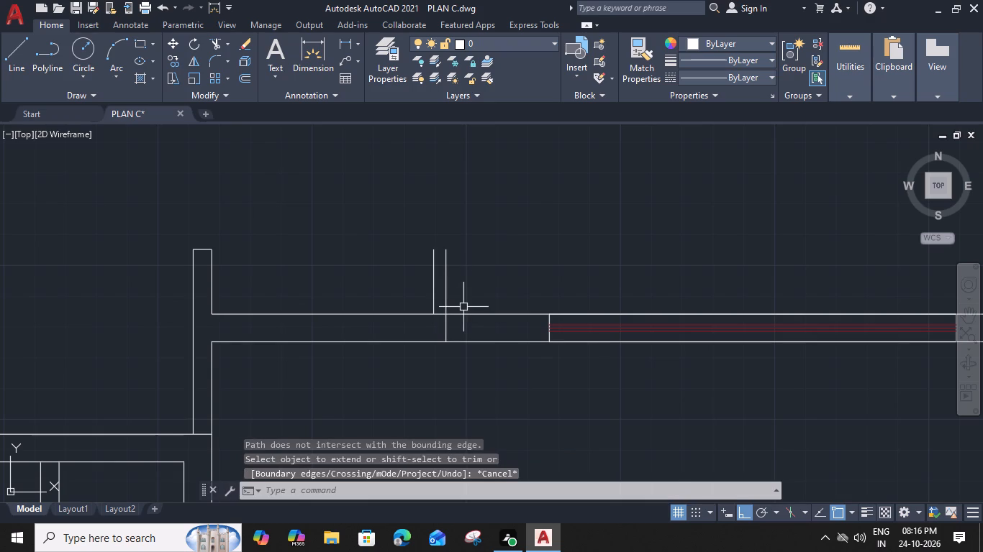
Draw a line closing the north end of the new 4" stub wall.
key("l")
key("space")
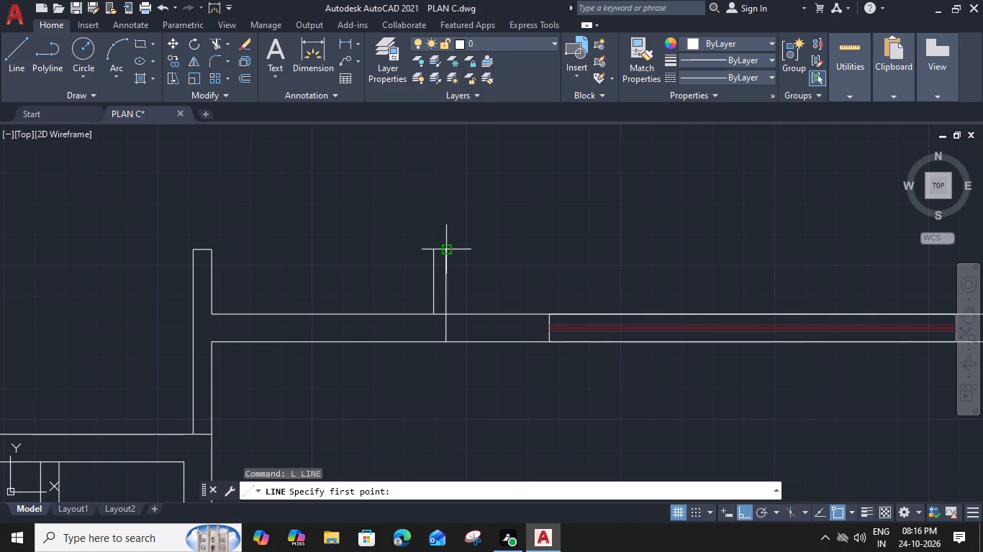
left_click(449, 247)
left_click(434, 247)
key("space")
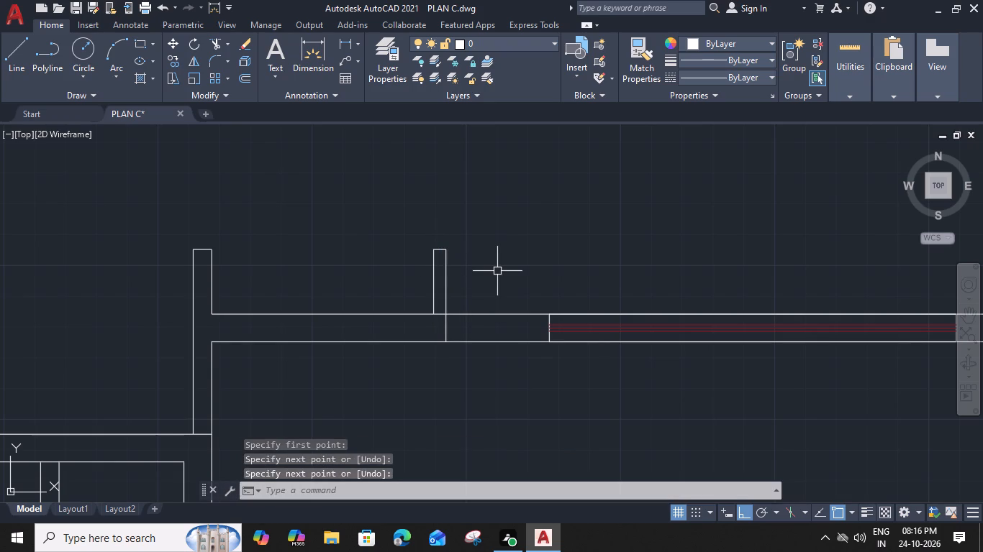
Draw a short line across the east end of the LOBBY–TERRACE wall, joining its two faces.
scroll(539, 301, "down", 1)
middle_click_drag(573, 309, 371, 285)
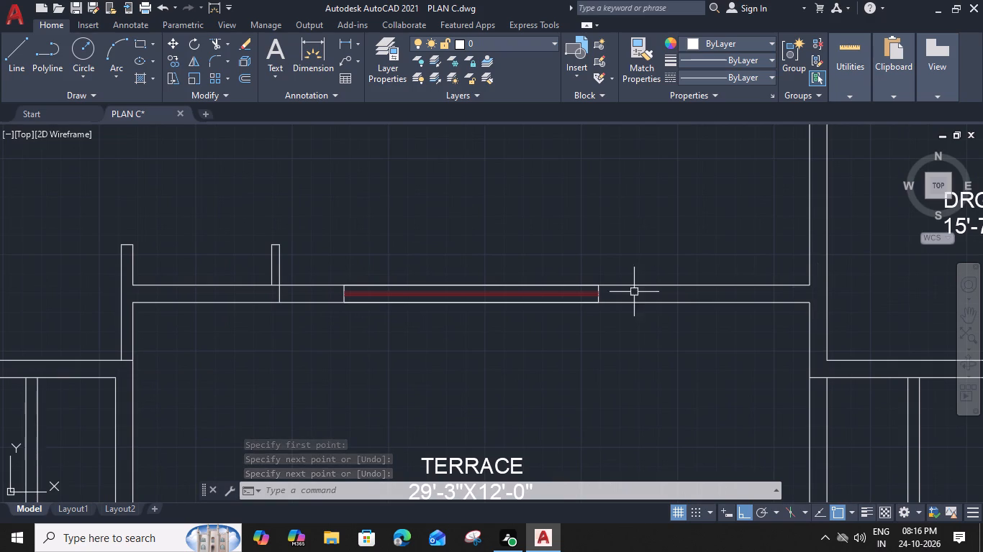
key("l")
key("space")
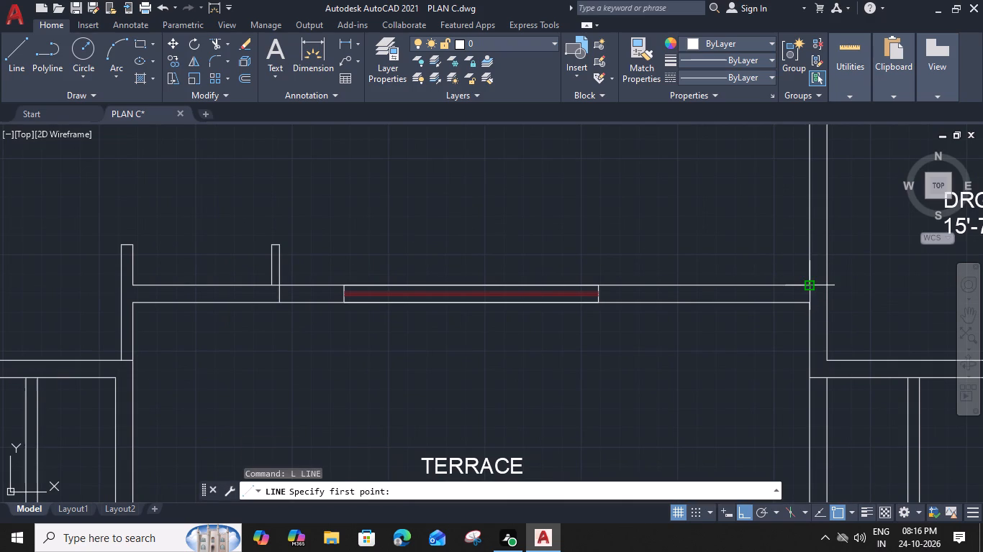
left_click(810, 287)
left_click(810, 303)
key("space")
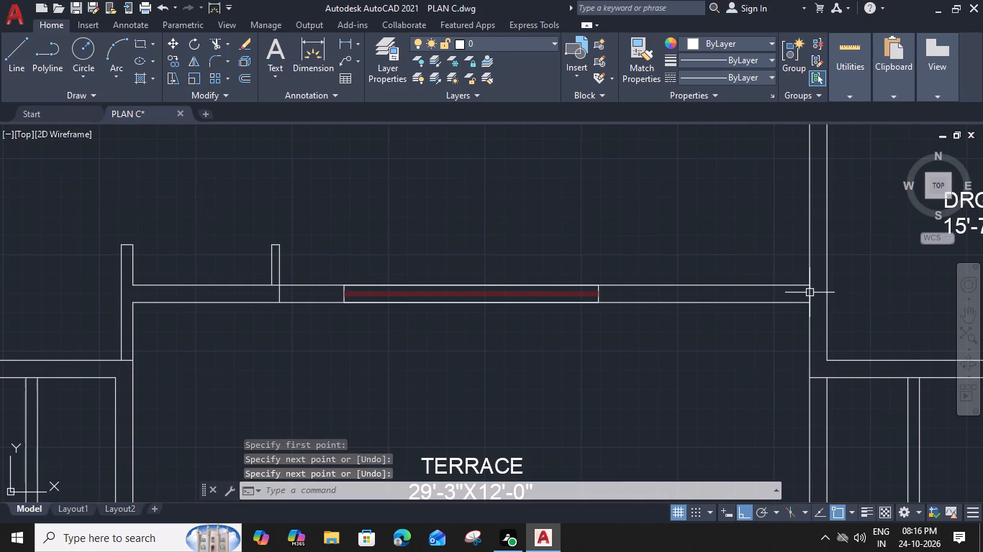
Offset the short line at the wall's east end 6' to the west.
left_click(810, 292)
key("o")
key("space")
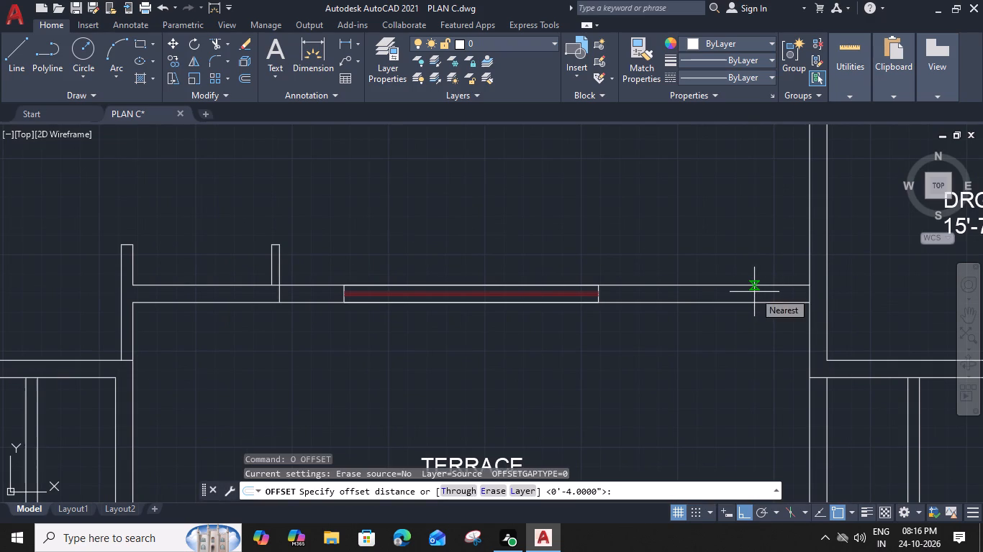
key("6")
type("'")
key("space")
left_click(651, 303)
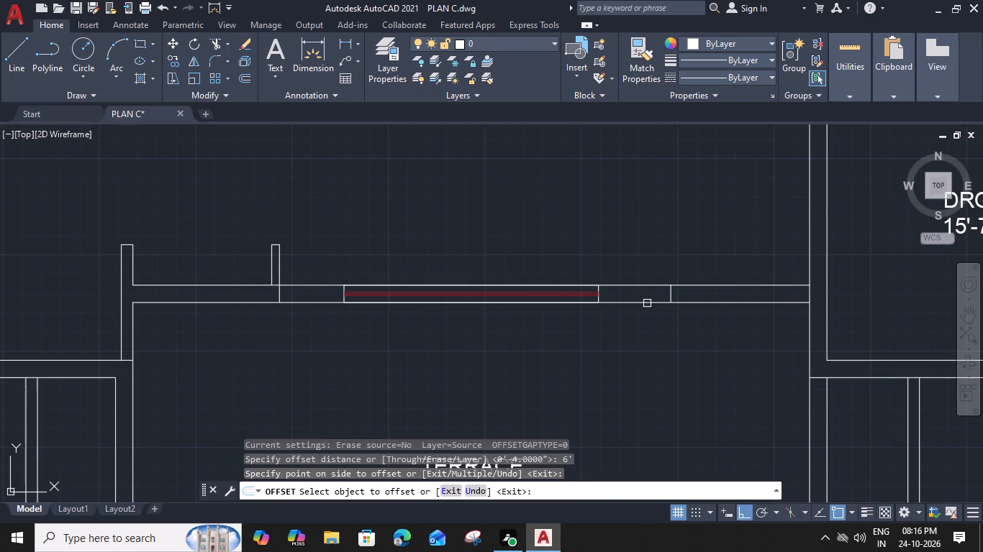
key("Escape")
Offset the new short line between the window and the wall's east end 4" further west.
left_click(671, 292)
type("O 4")
key("shift+quotedbl")
key("Return")
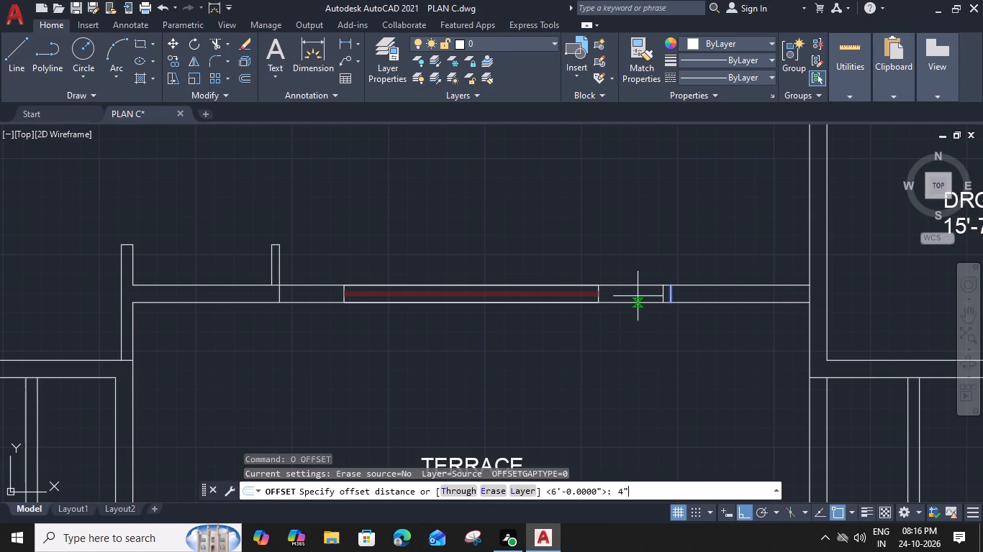
left_click(628, 295)
key("Escape")
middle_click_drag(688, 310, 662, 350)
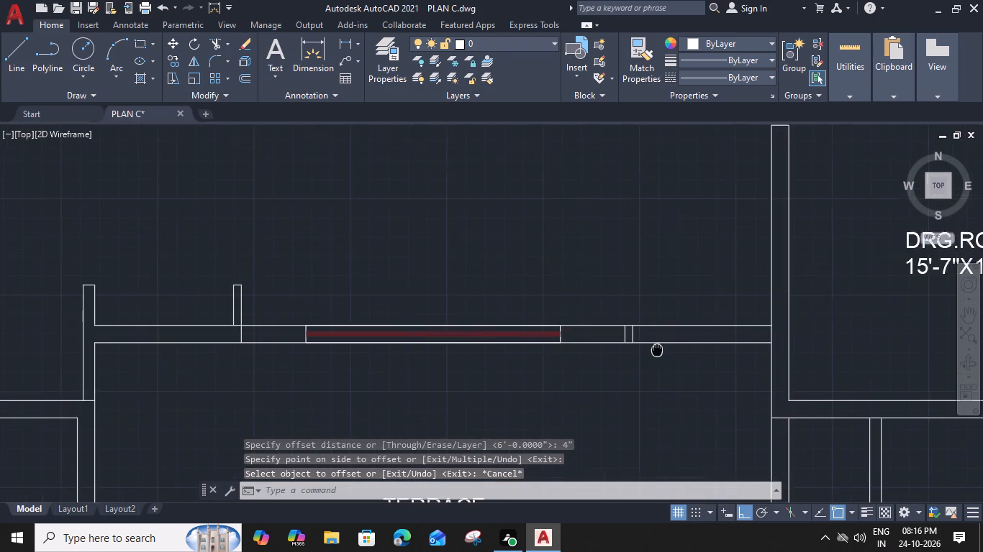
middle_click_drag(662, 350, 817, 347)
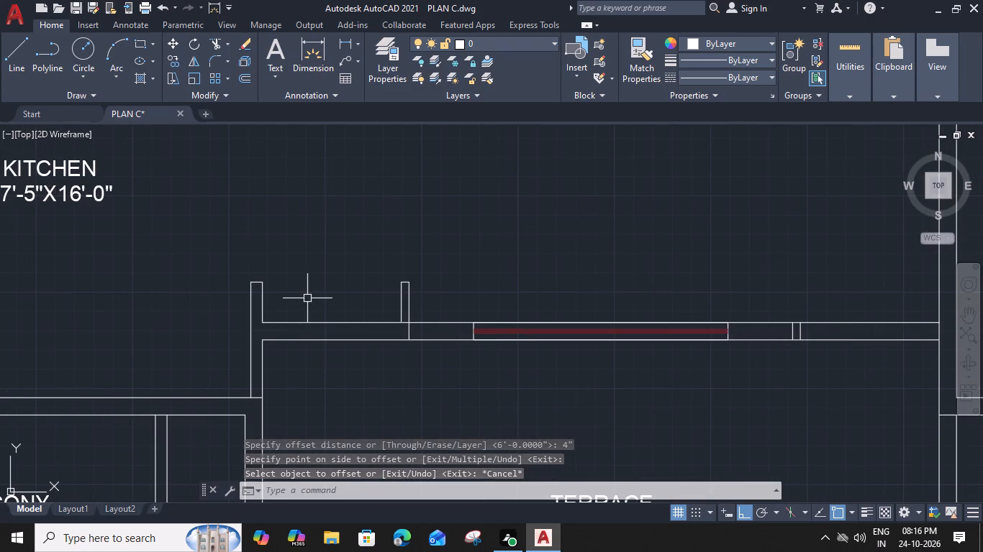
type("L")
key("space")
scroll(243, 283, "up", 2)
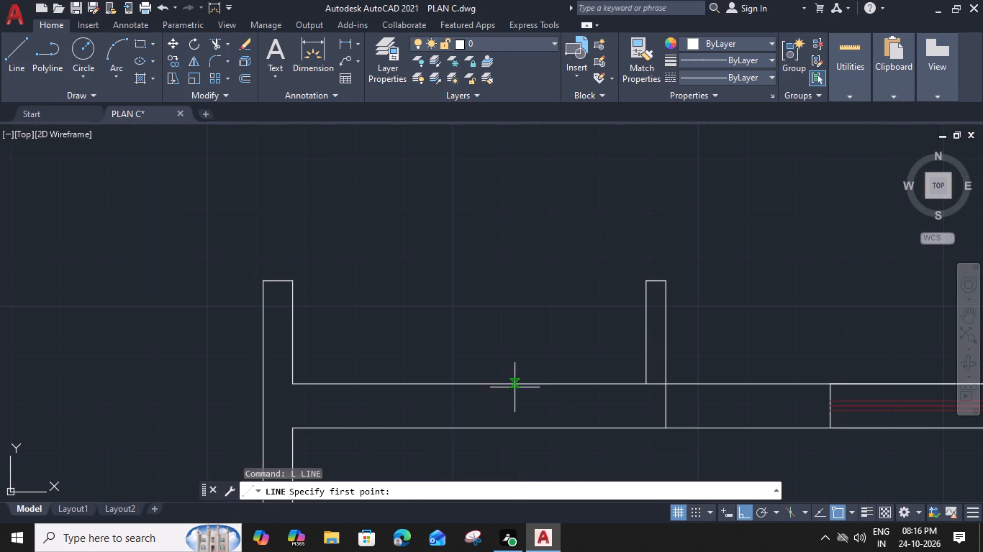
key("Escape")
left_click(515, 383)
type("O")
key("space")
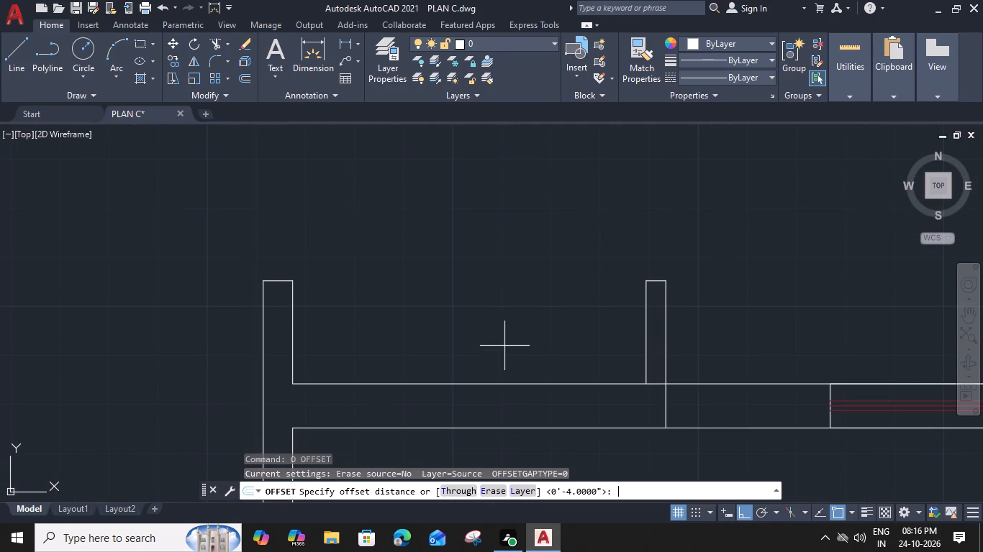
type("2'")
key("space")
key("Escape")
Offset the north face of the LOBBY–TERRACE wall 1'6" north into the LOBBY.
left_click(504, 380)
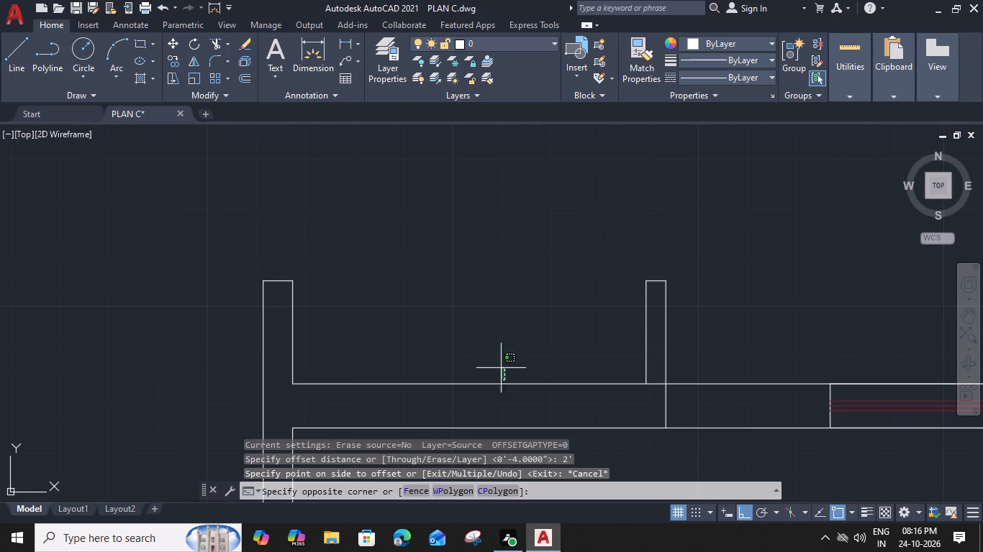
left_click(478, 395)
key("o")
key("space")
key("1")
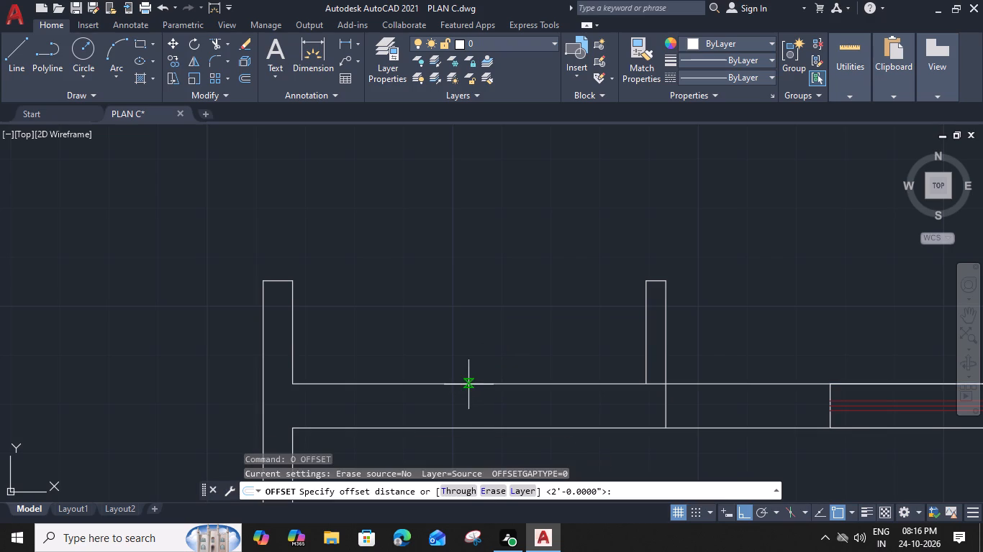
type("'6\"")
key("Return")
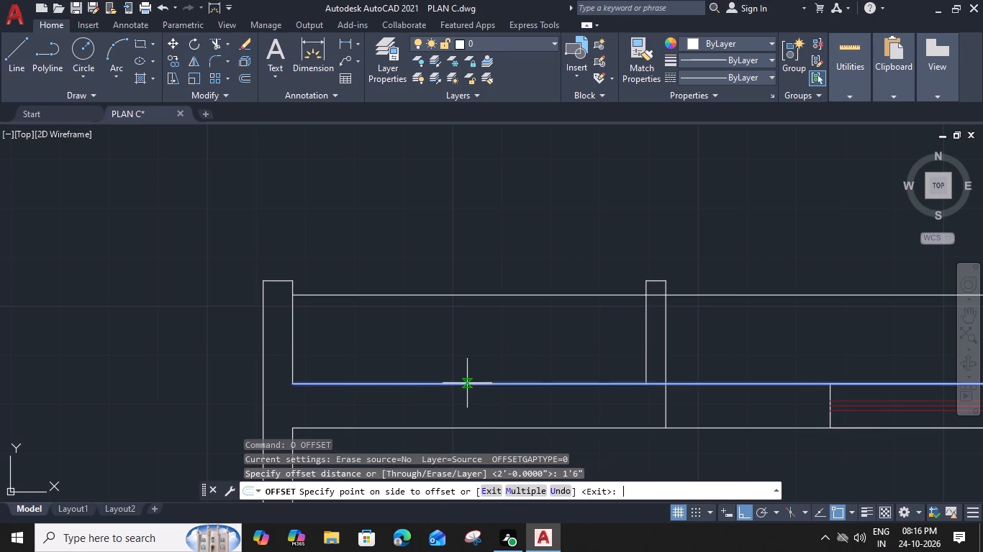
left_click(458, 335)
key("Escape")
Extend the two short lines near the wall's east end north to the 1'6" offset line in the LOBBY.
scroll(517, 329, "down", 2)
middle_click_drag(580, 341, 241, 333)
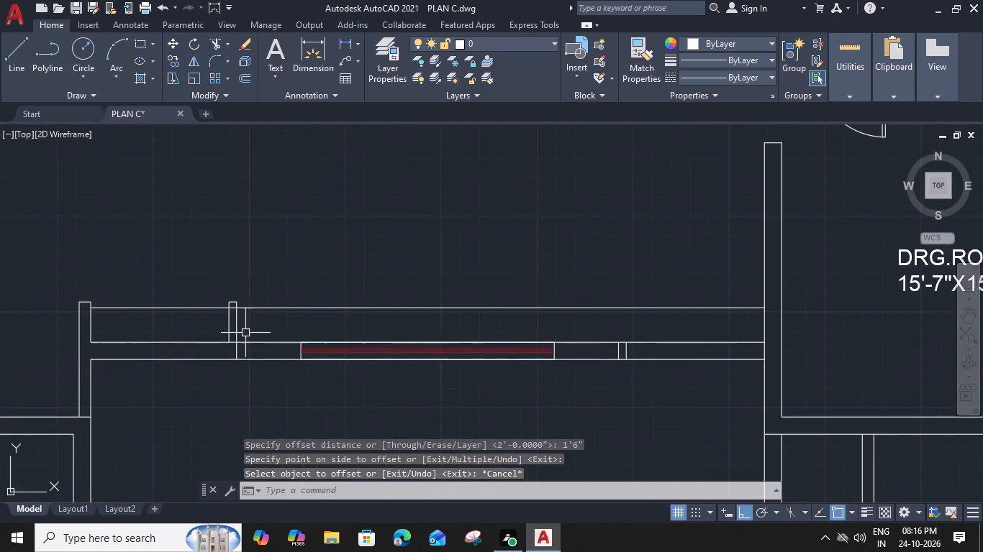
type("EX")
key("space")
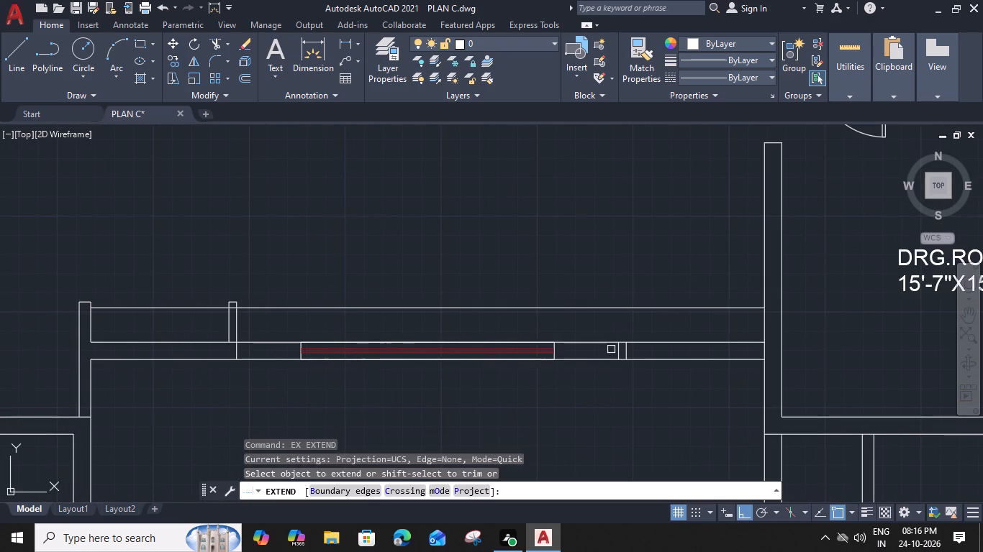
scroll(625, 348, "up", 1)
left_click(644, 355)
left_click(586, 356)
left_click(656, 352)
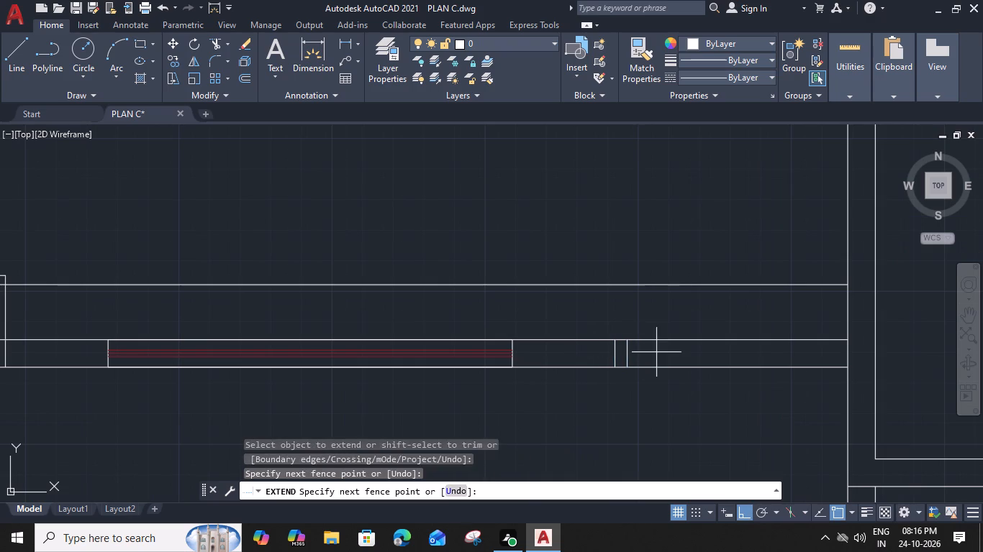
left_click(597, 351)
Trim away the part of the offset line lying between the west and east stub walls.
scroll(611, 266, "down", 1)
middle_click_drag(543, 279, 544, 279)
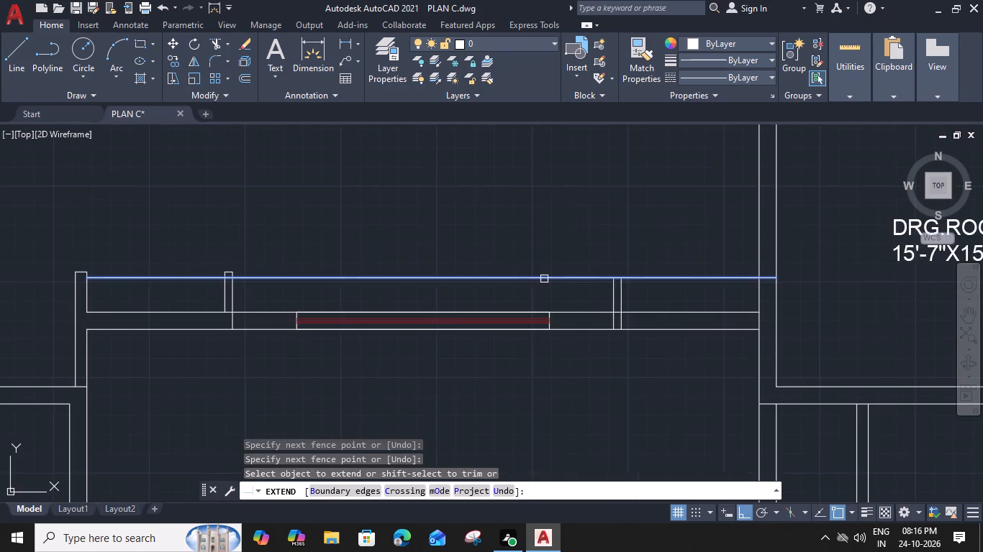
middle_click_drag(544, 279, 582, 288)
left_click(558, 289, "shift")
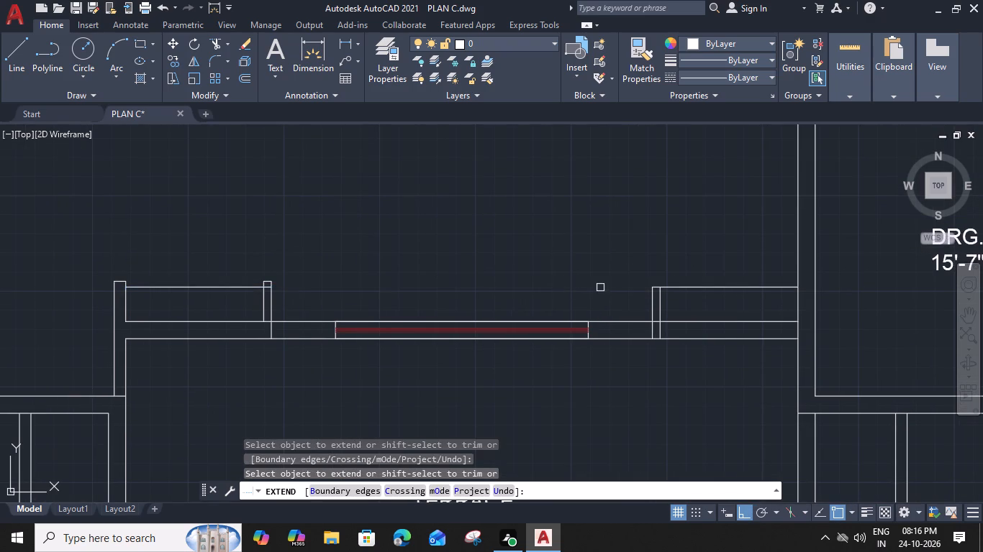
key("Escape")
Cap the east stub level with the west one by extending the west end line and the east stub's faces, trimming the excess line.
middle_click_drag(679, 303, 671, 308)
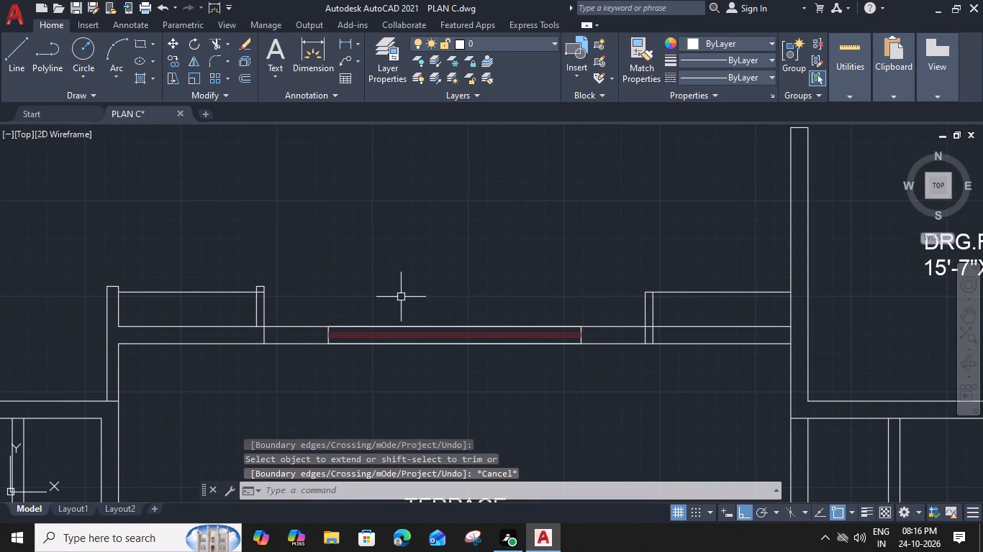
key("e")
key("x")
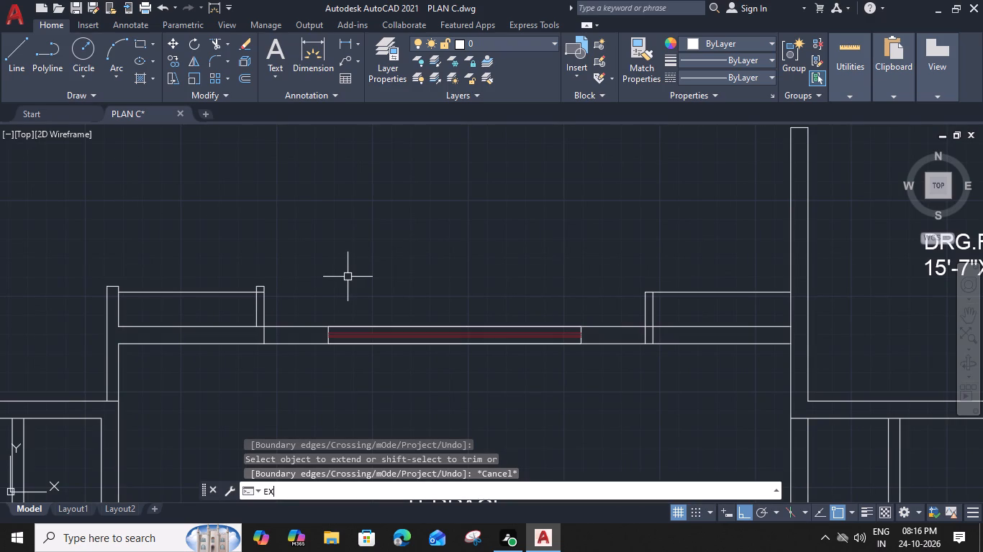
key("space")
scroll(262, 282, "up", 1)
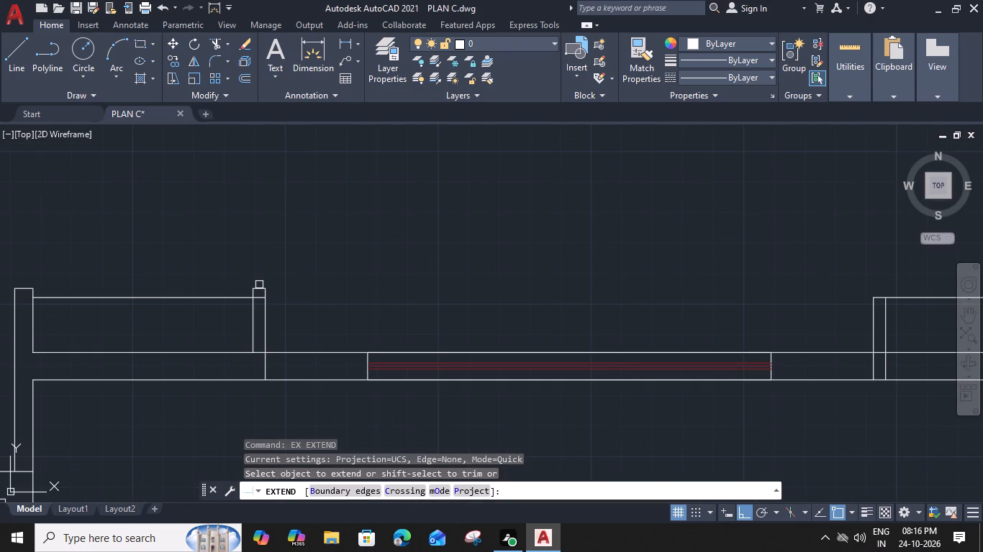
scroll(259, 285, "down", 1)
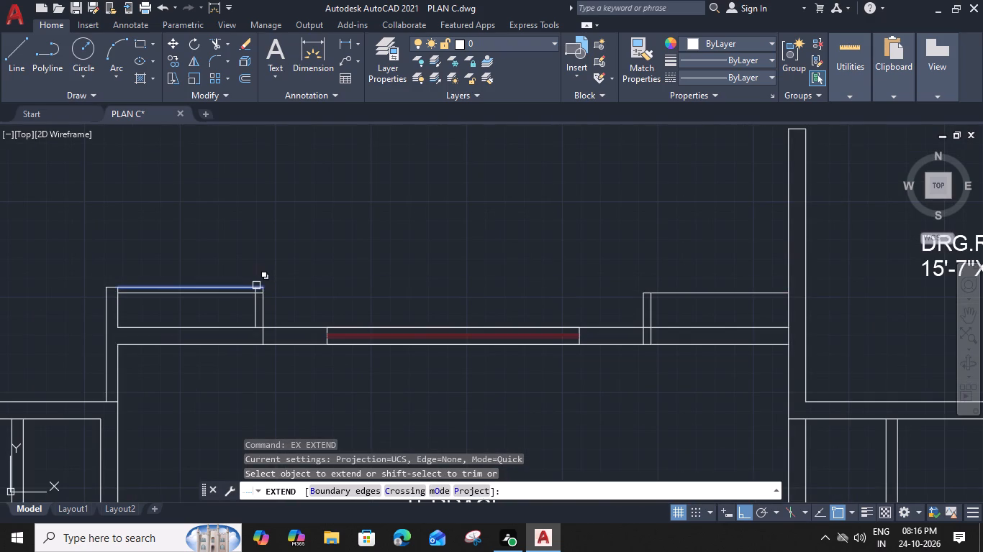
left_click(259, 285)
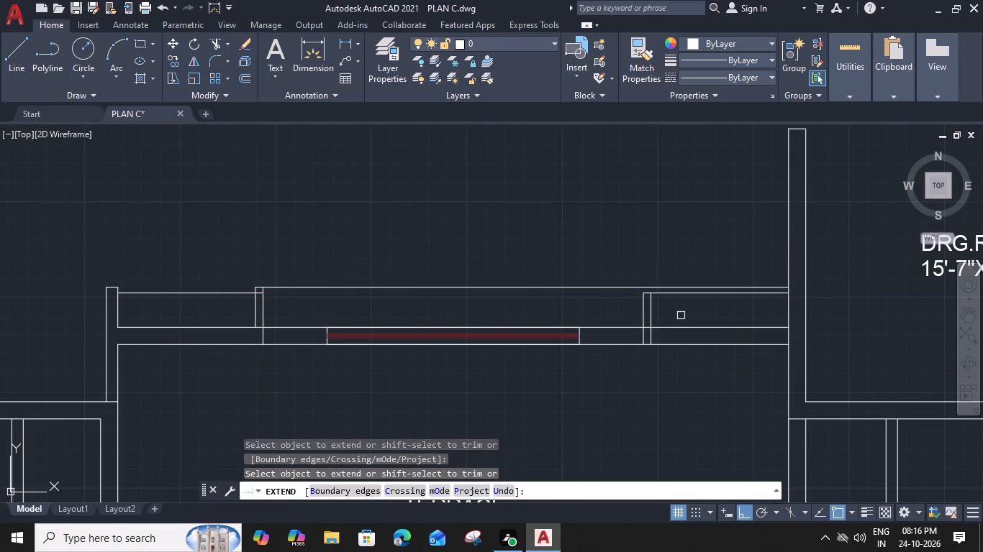
left_click(670, 305)
left_click(603, 312)
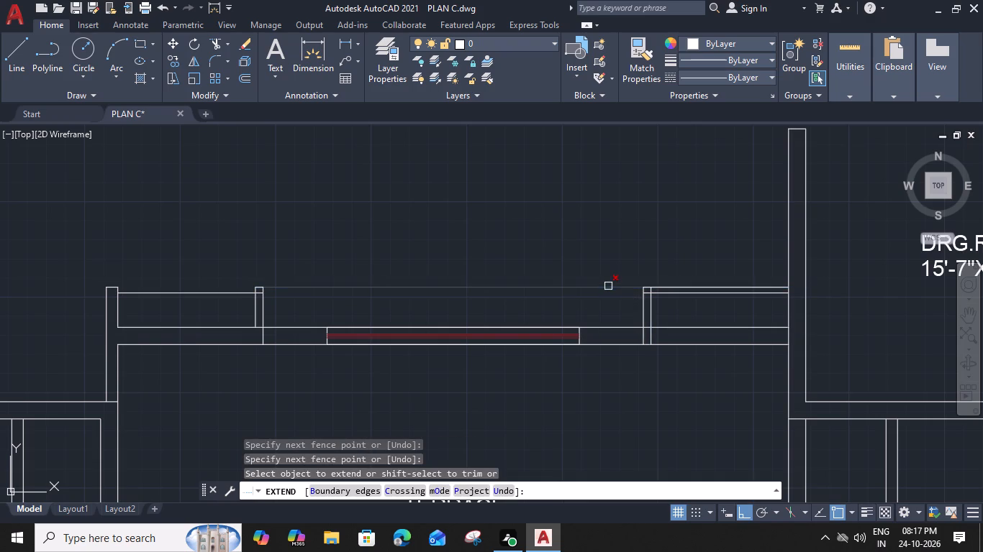
left_click(608, 286, "shift")
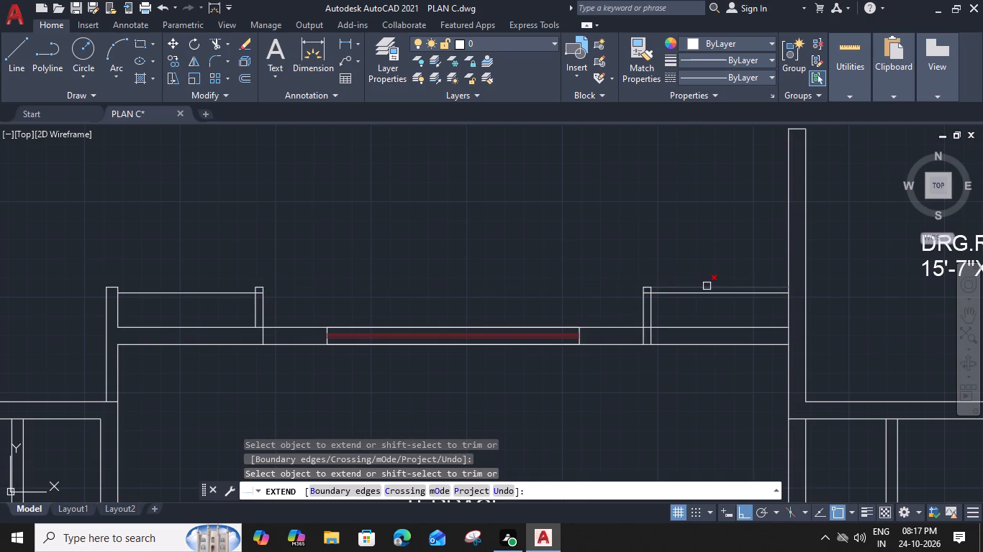
left_click(707, 285, "shift")
Trim the offset line inside the east stub and the overlapping segments where the stub meets the LOBBY–TERRACE wall.
scroll(648, 293, "up", 2, "shift")
left_click(648, 293, "shift")
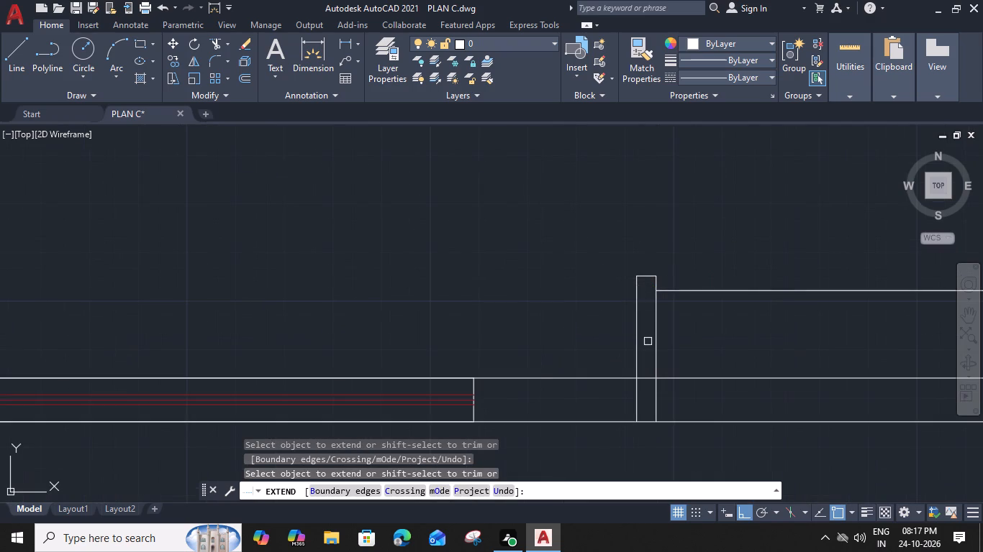
scroll(651, 377, "down", 3, "shift")
scroll(651, 386, "up", 3, "shift")
left_click(653, 386, "shift")
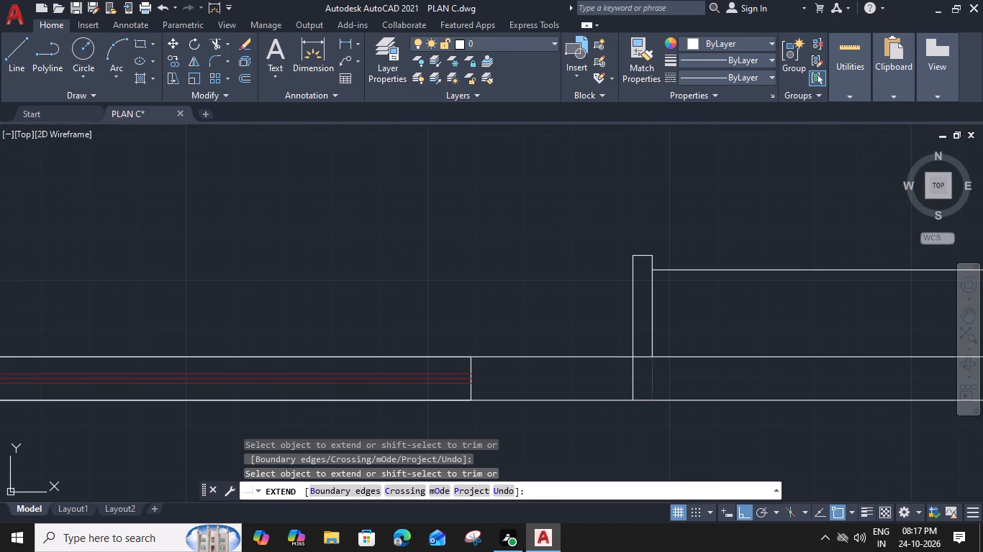
left_click(641, 357, "shift")
Trim the wall's north face and the offset line where they cross the west stub wall.
scroll(641, 357, "down", 2, "shift")
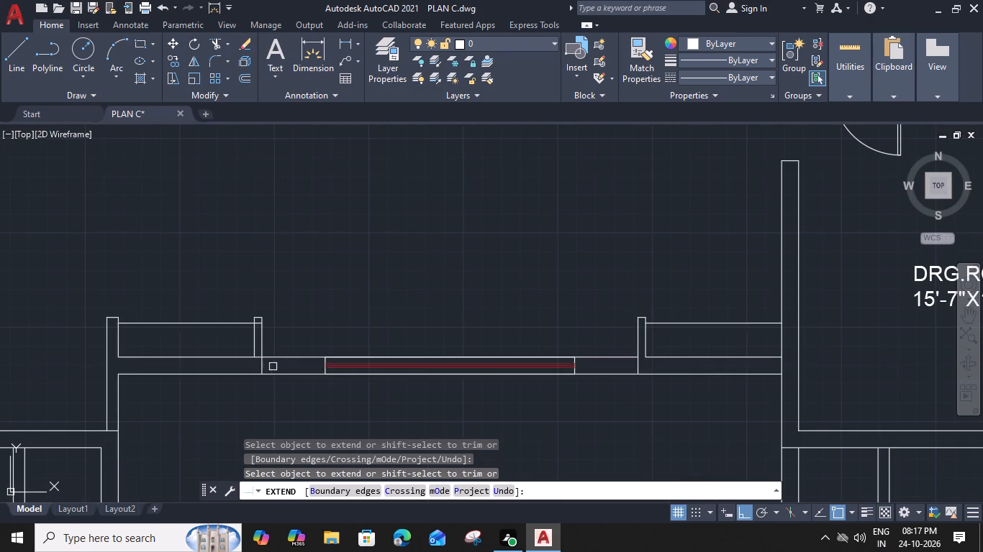
scroll(250, 367, "up", 2, "shift")
left_click(265, 346, "shift")
key("Escape")
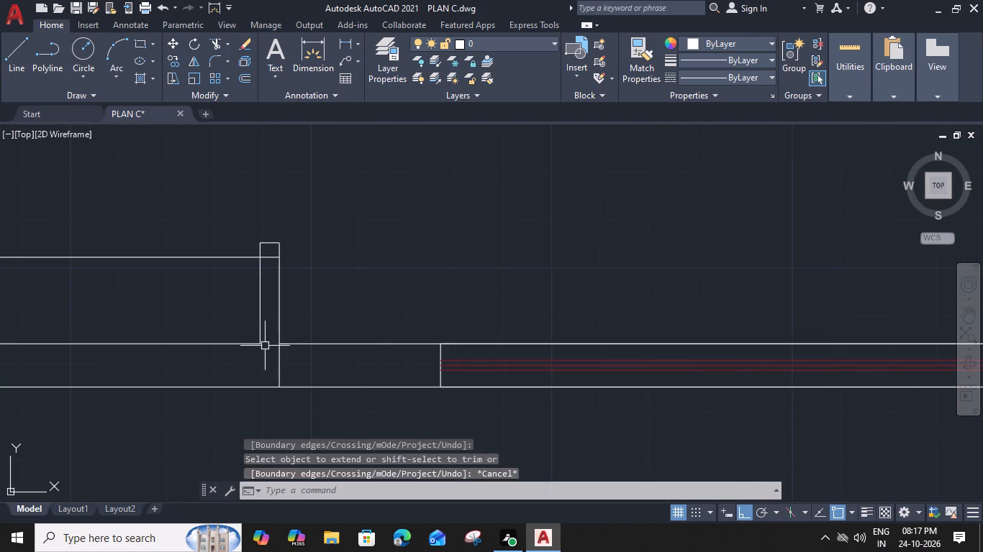
scroll(276, 344, "down", 1)
middle_click_drag(402, 368, 416, 359)
scroll(699, 351, "down", 3)
middle_click_drag(778, 304, 641, 299)
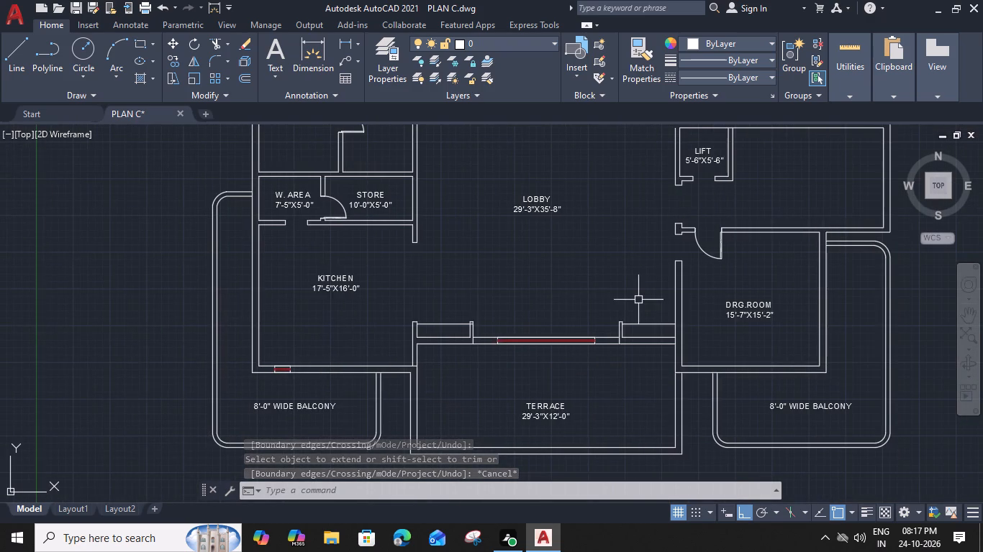
scroll(471, 313, "up", 4)
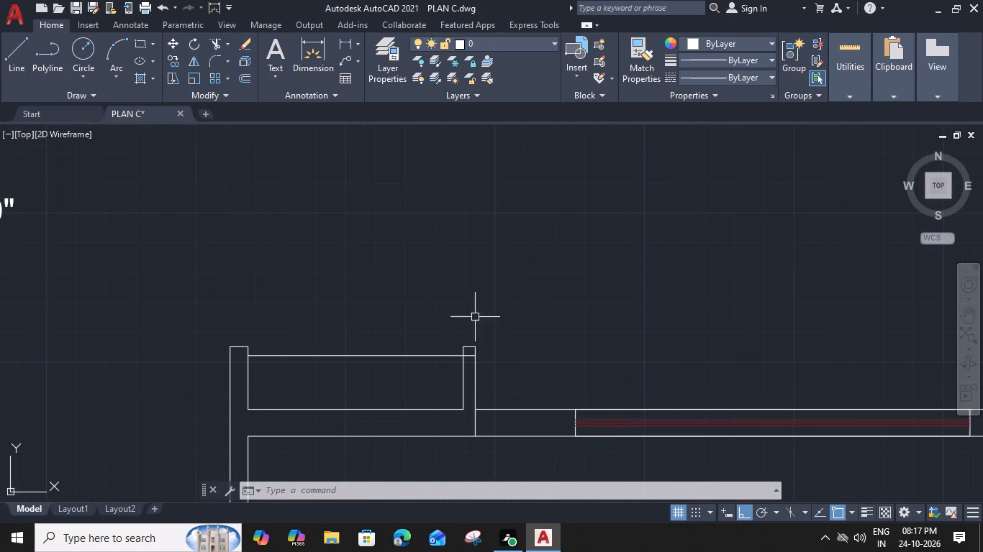
key("t")
type("R")
key("space")
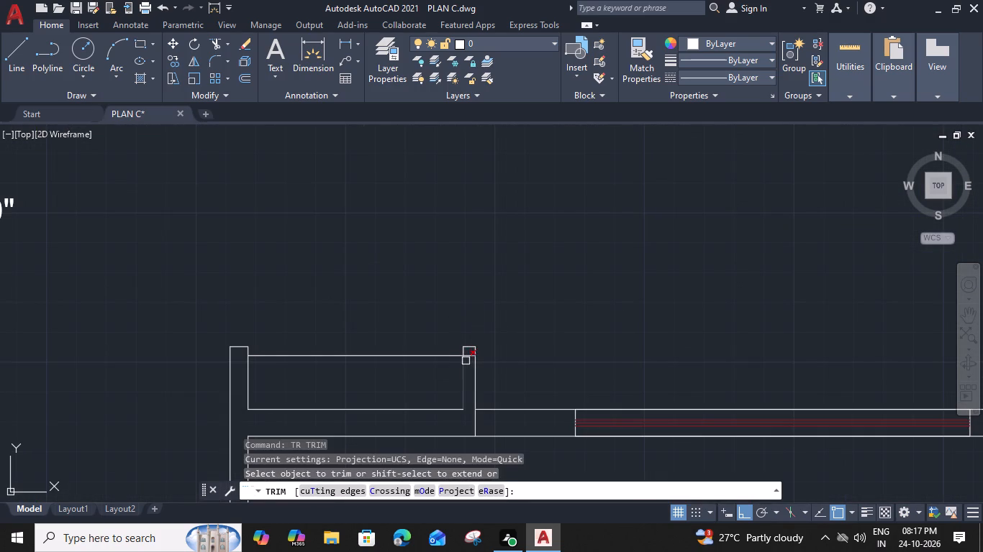
left_click(469, 356)
key("Escape")
Ungroup the window in the LOBBY–TERRACE wall.
scroll(469, 356, "down", 3)
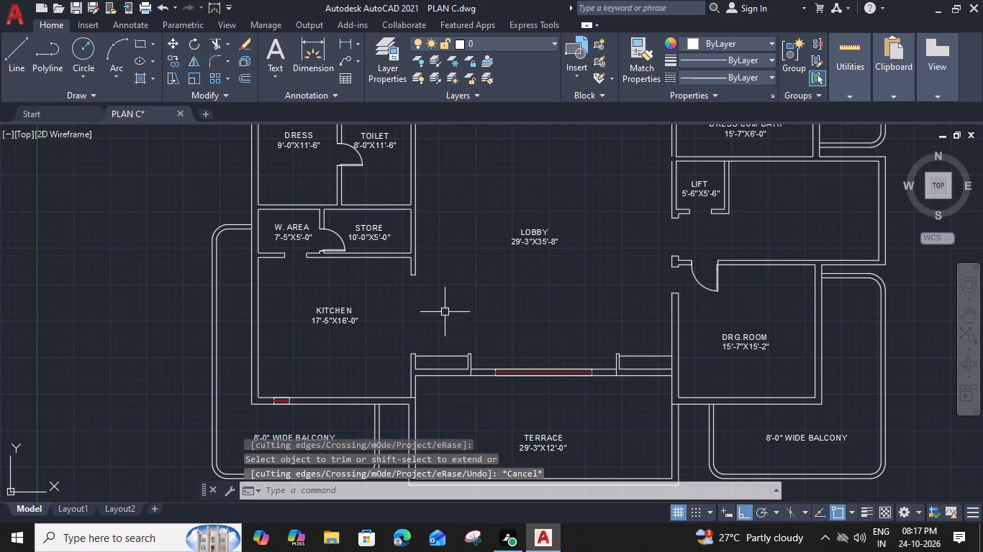
scroll(587, 374, "up", 2)
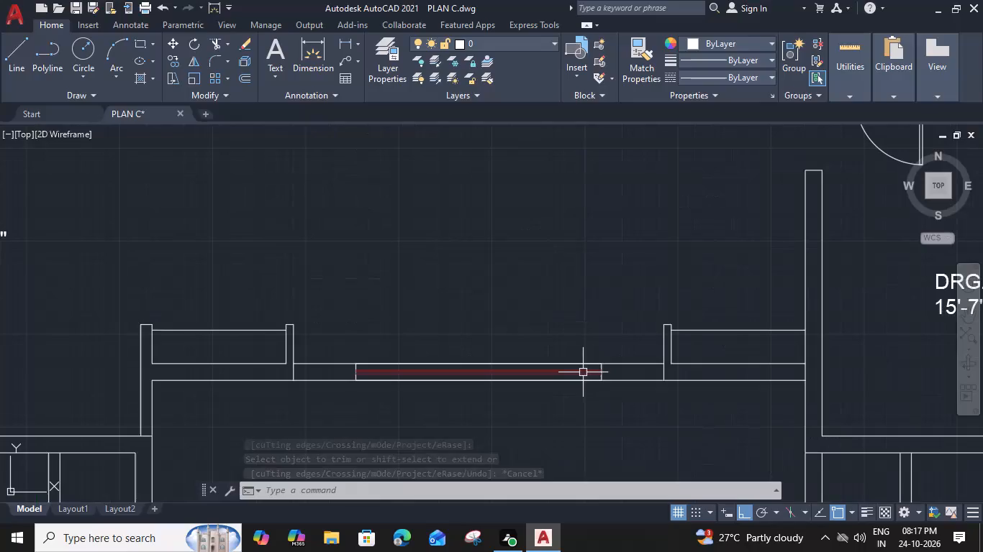
scroll(581, 373, "up", 1)
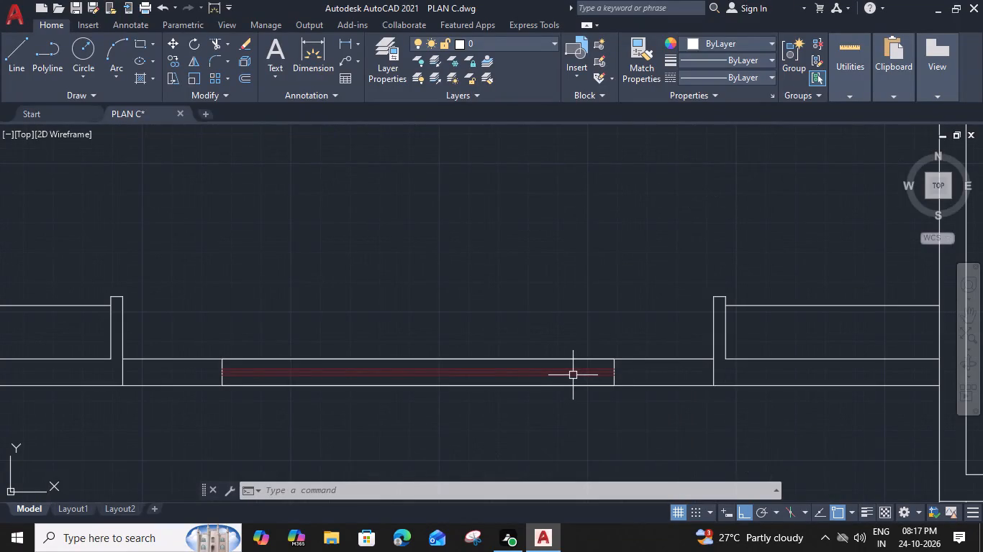
left_click(573, 375)
type("UN")
type("G")
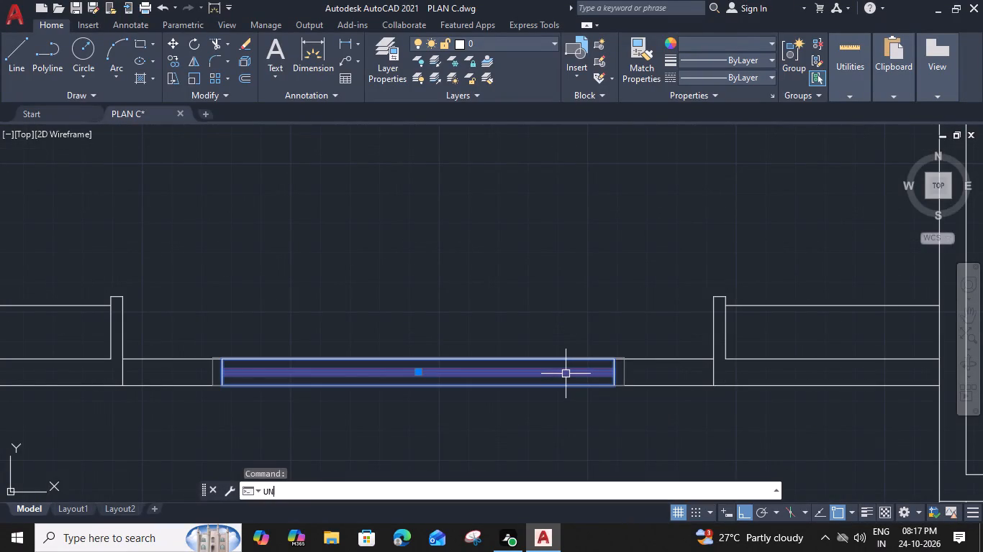
key("space")
Stretch the window frame outward by 1' at its east end and 1' at its west end.
scroll(602, 374, "up", 2)
left_click(632, 351)
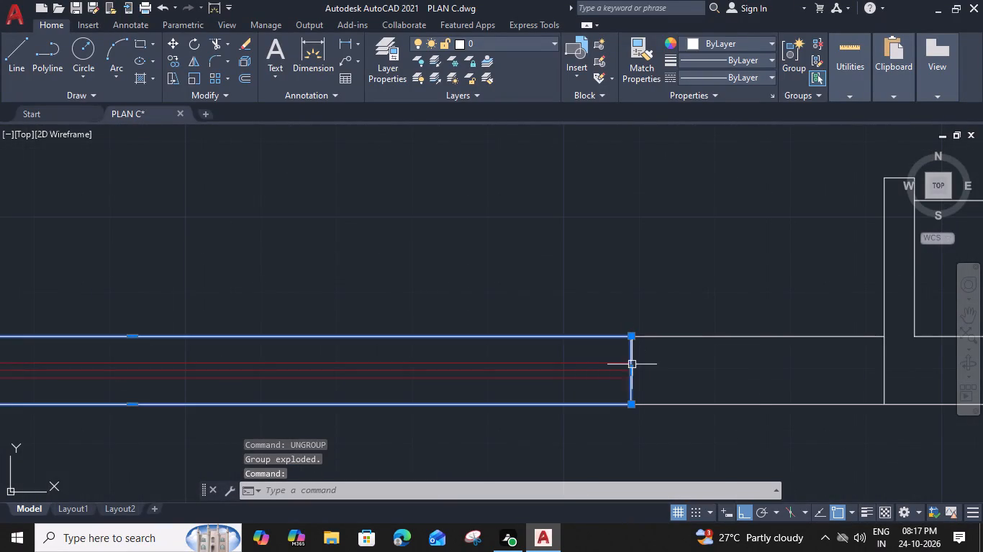
left_click(631, 370)
type("1'")
key("space")
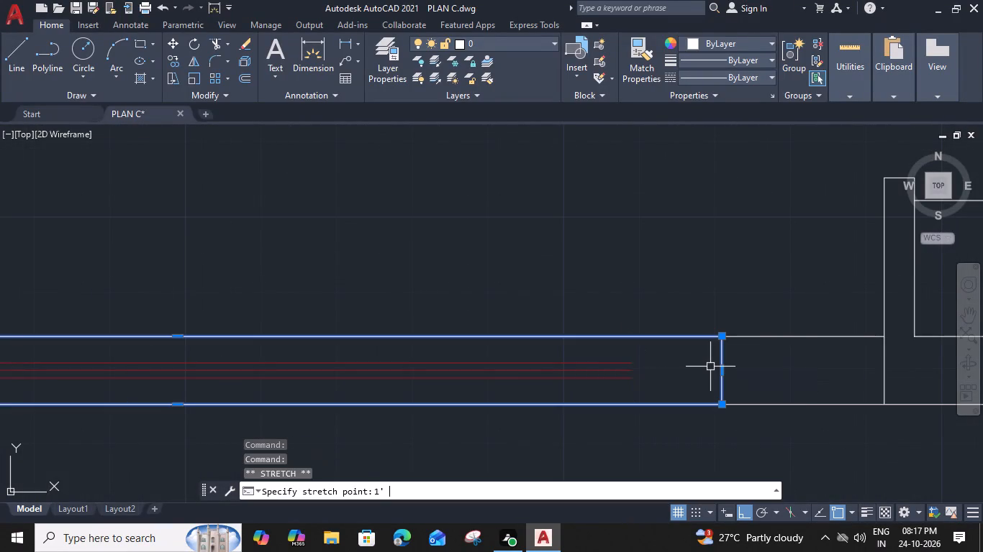
middle_click_drag(513, 376, 786, 361)
scroll(248, 353, "down", 3)
middle_click_drag(253, 358, 243, 354)
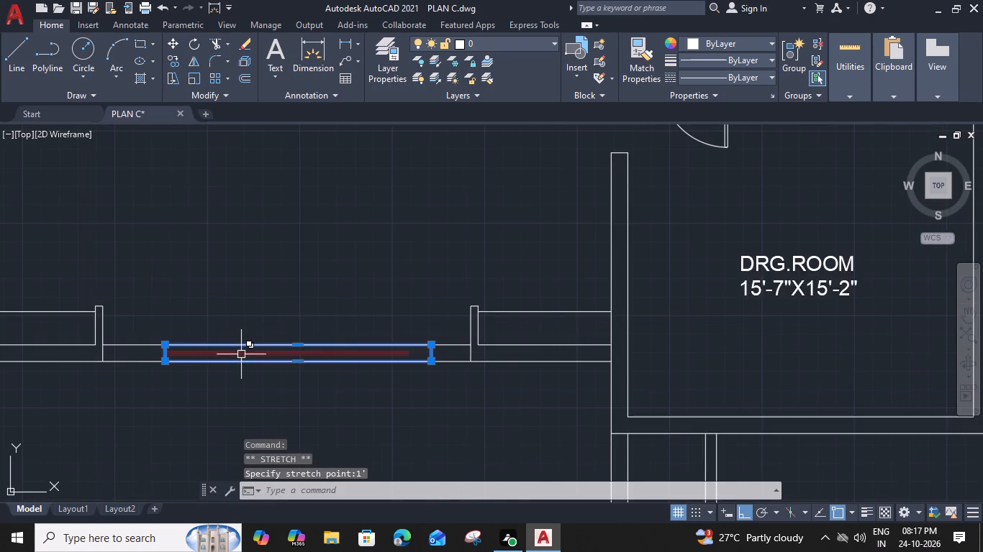
middle_click_drag(243, 354, 456, 349)
scroll(343, 354, "up", 3)
left_click(437, 317)
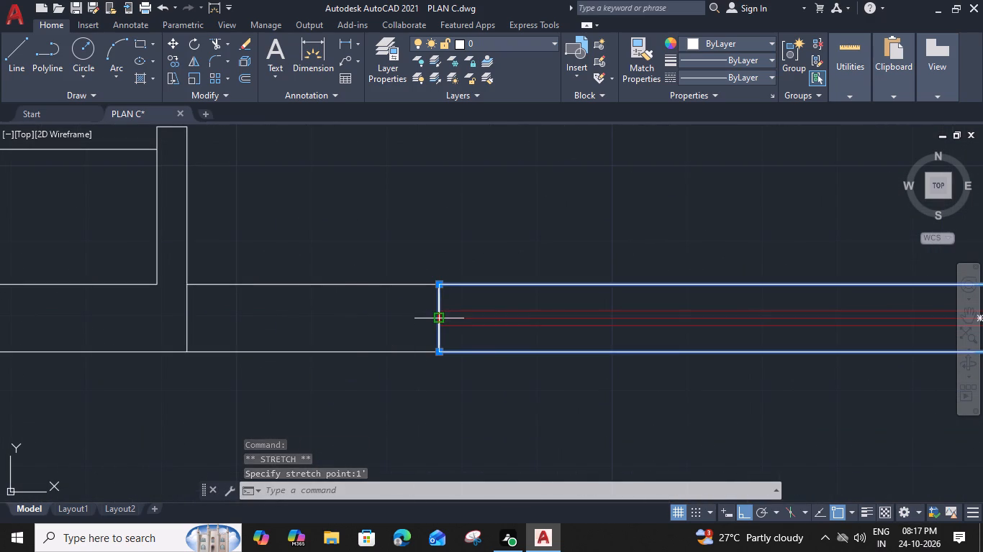
type("1'")
key("space")
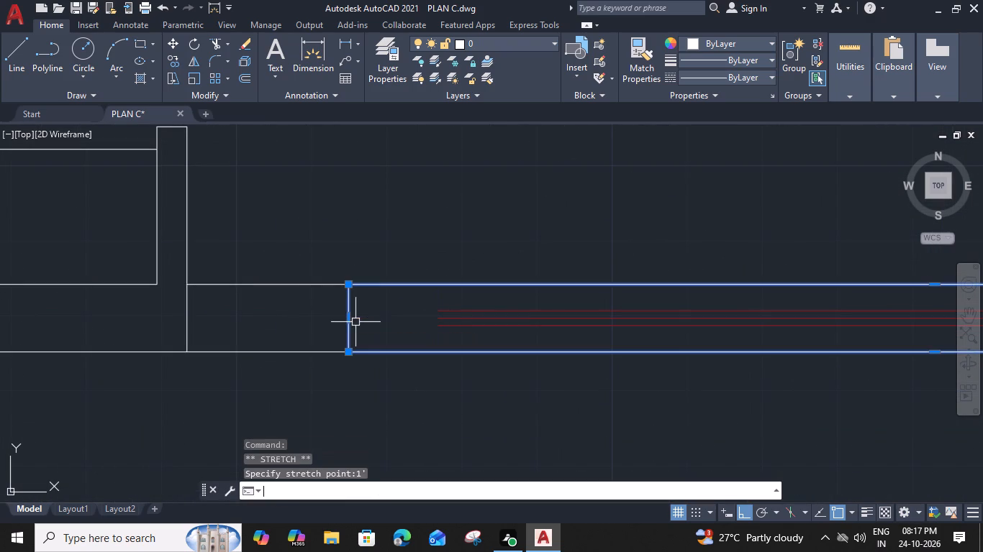
key("Escape")
Delete the two outer red glazing lines of the window, keeping the middle one.
middle_click_drag(460, 362, 254, 355)
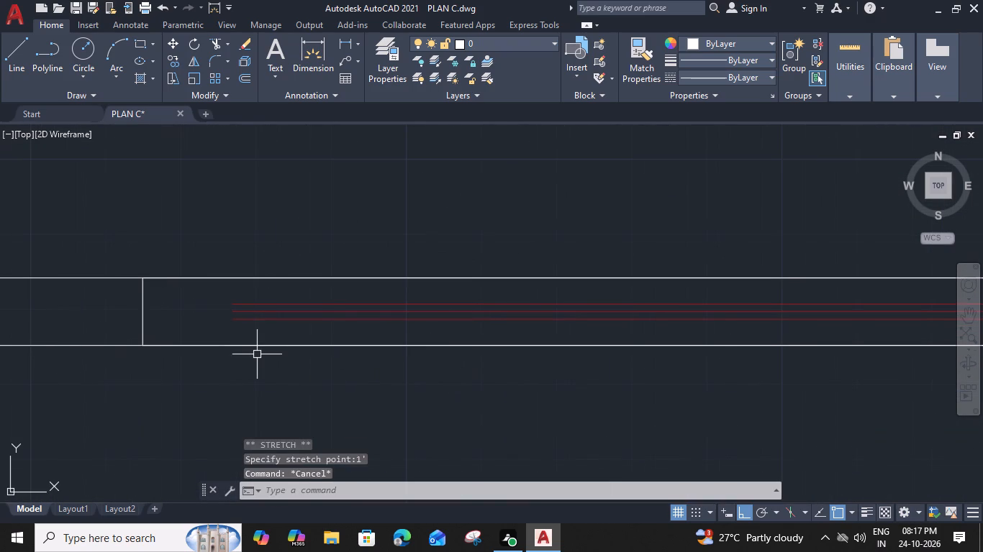
left_click(475, 305)
key("Delete")
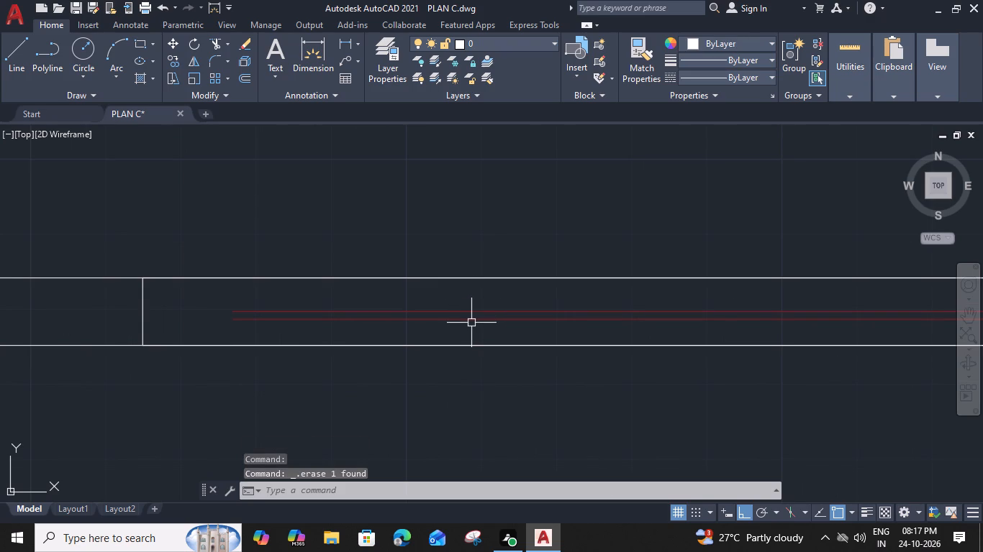
left_click(474, 319)
key("Delete")
Offset the middle red glazing line 2" to the south and 2" to the north.
left_click(485, 313)
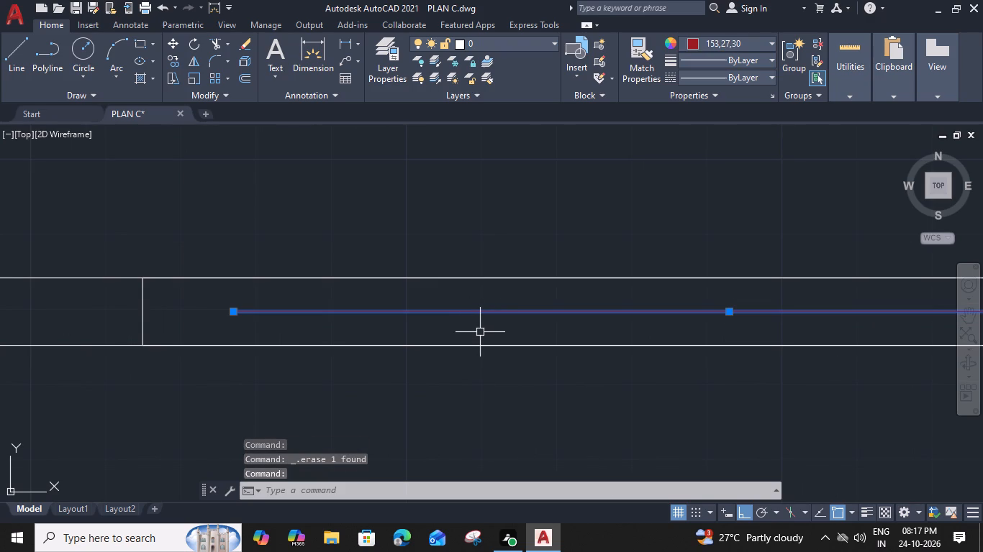
type("O 2\"")
key("Return")
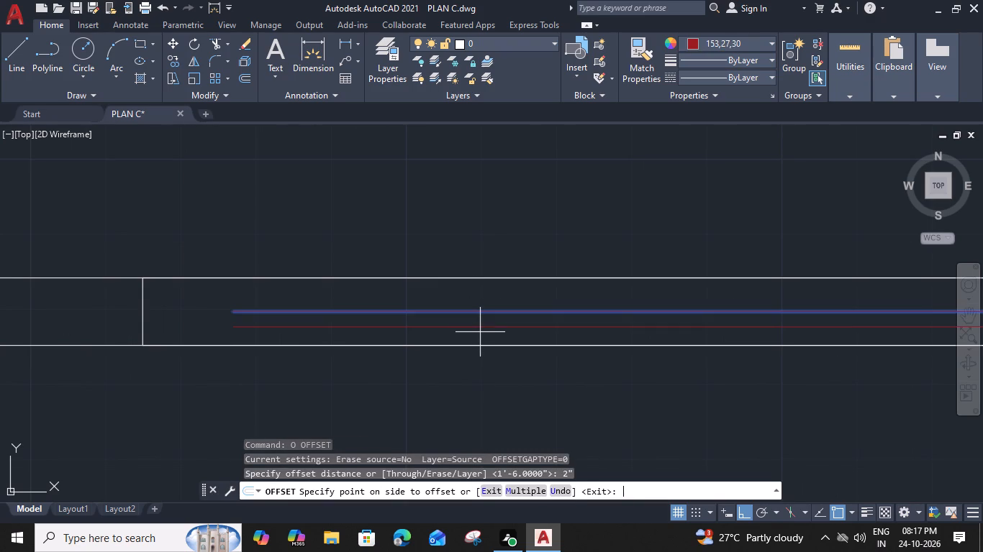
left_click(479, 359)
left_click(491, 314)
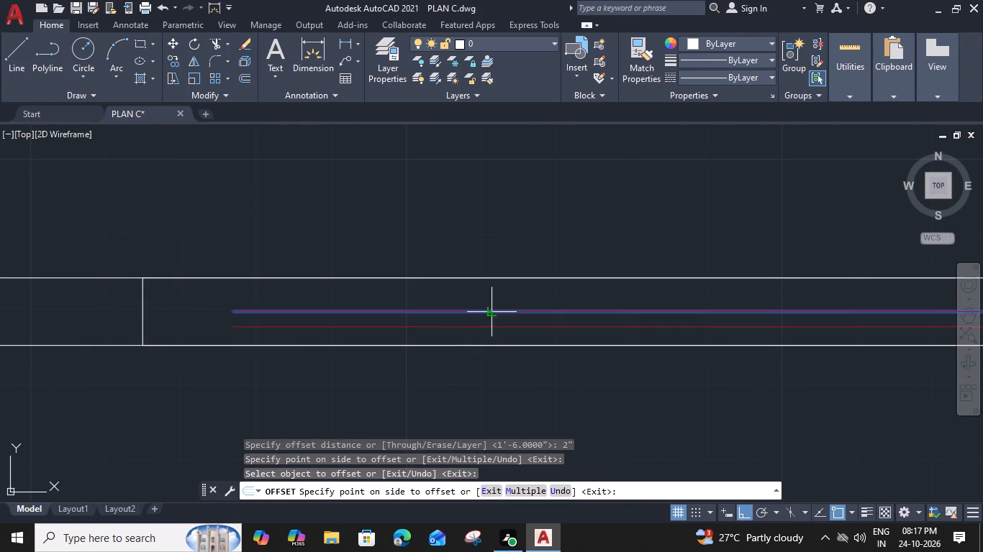
left_click(492, 290)
key("Escape")
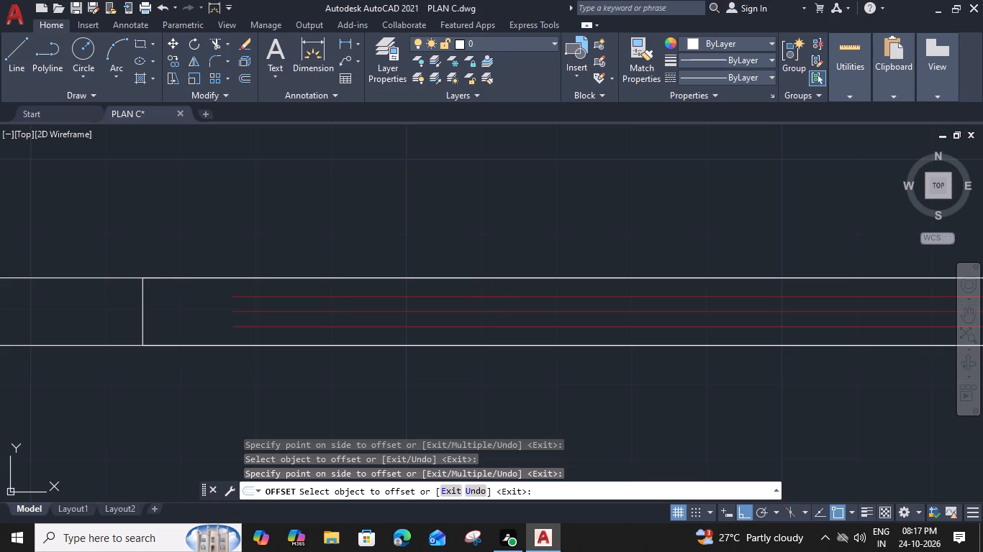
Extend the three red glazing lines of the LOBBY–TERRACE window to the frame's west and east ends.
type("EX")
key("space")
left_click(273, 293)
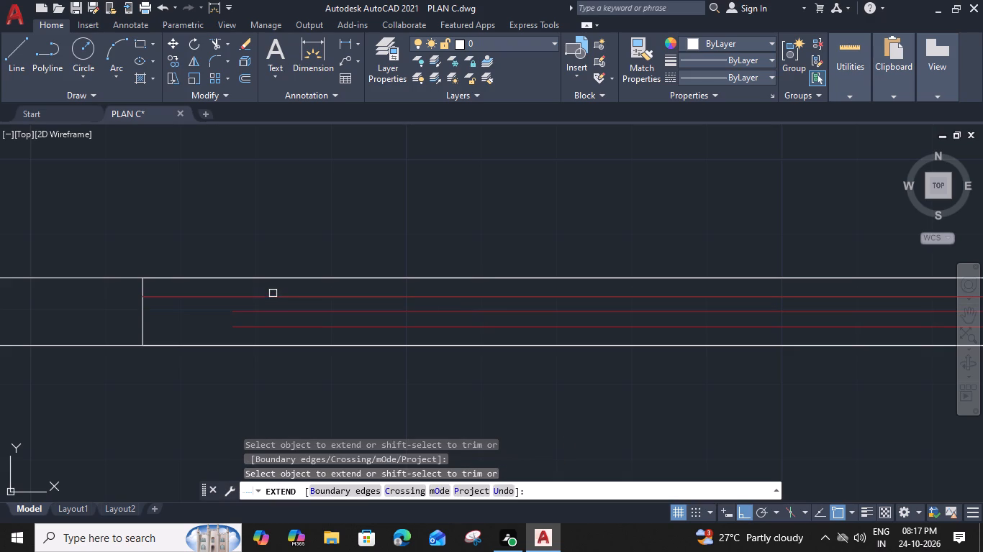
left_click(266, 312)
left_click(264, 327)
scroll(266, 327, "down", 2)
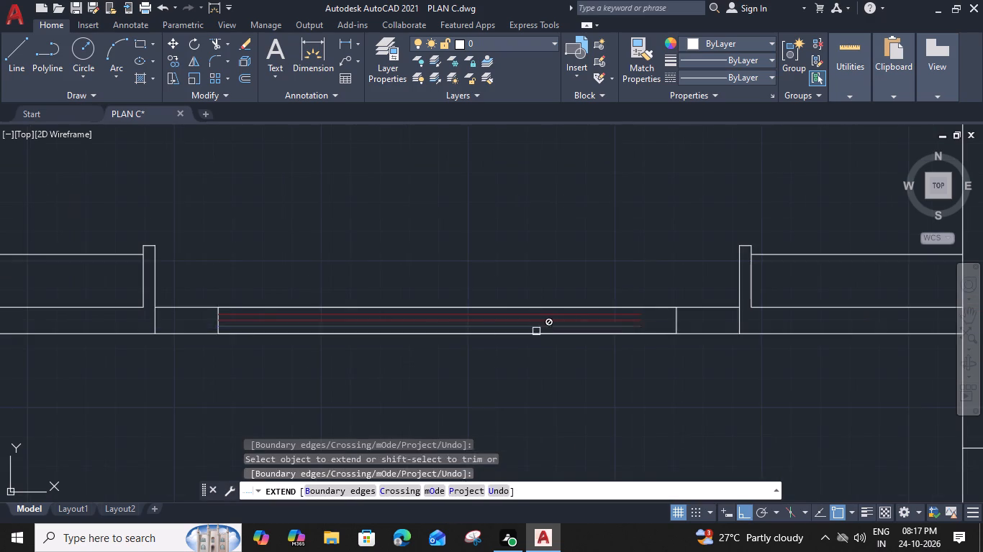
scroll(623, 331, "up", 3)
left_click(643, 323)
left_click(681, 258)
key("Escape")
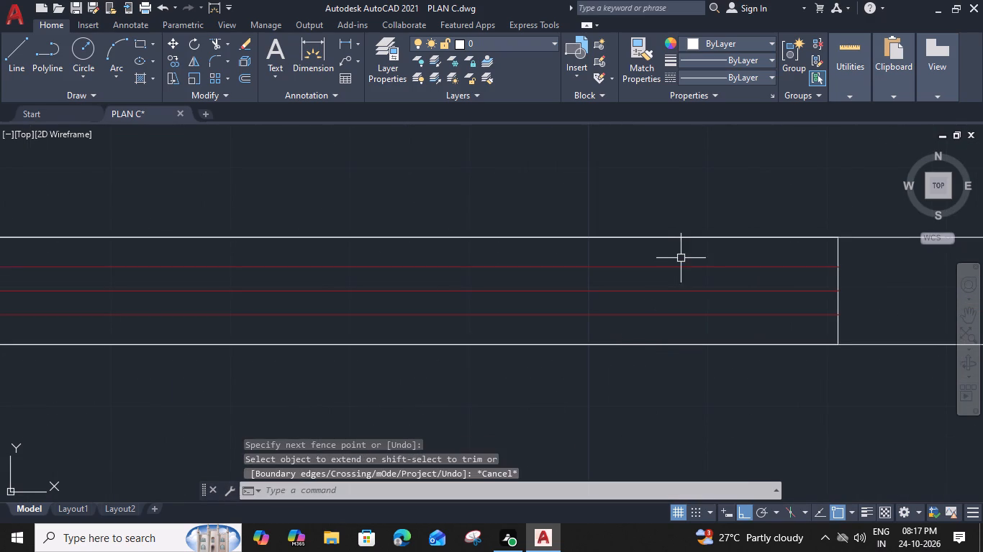
Draw two short cross lines at mid-window, from the middle glazing line to the north line and to the south line.
scroll(145, 313, "down", 3)
middle_click_drag(304, 310, 589, 300)
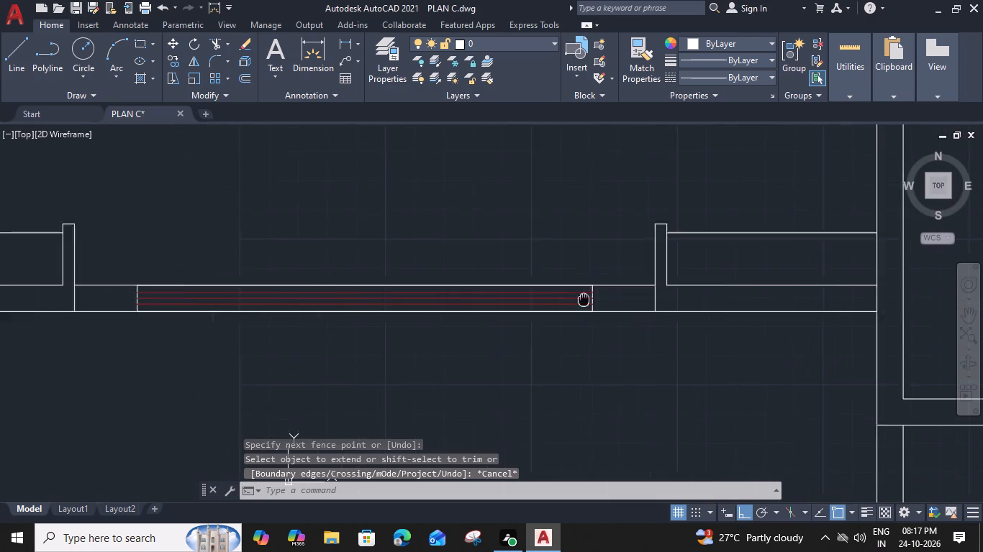
middle_click_drag(589, 300, 633, 299)
type("L")
key("space")
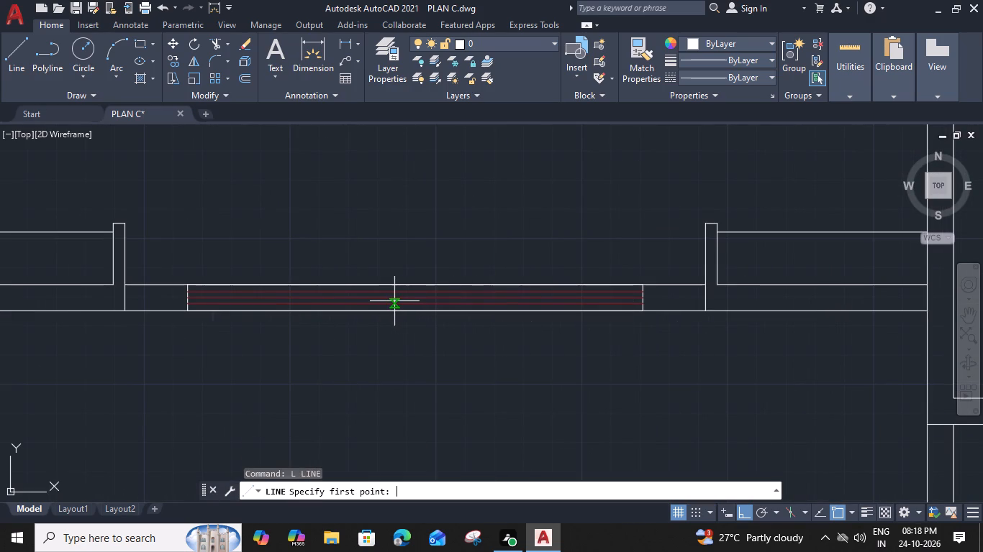
left_click(415, 298)
left_click(414, 288)
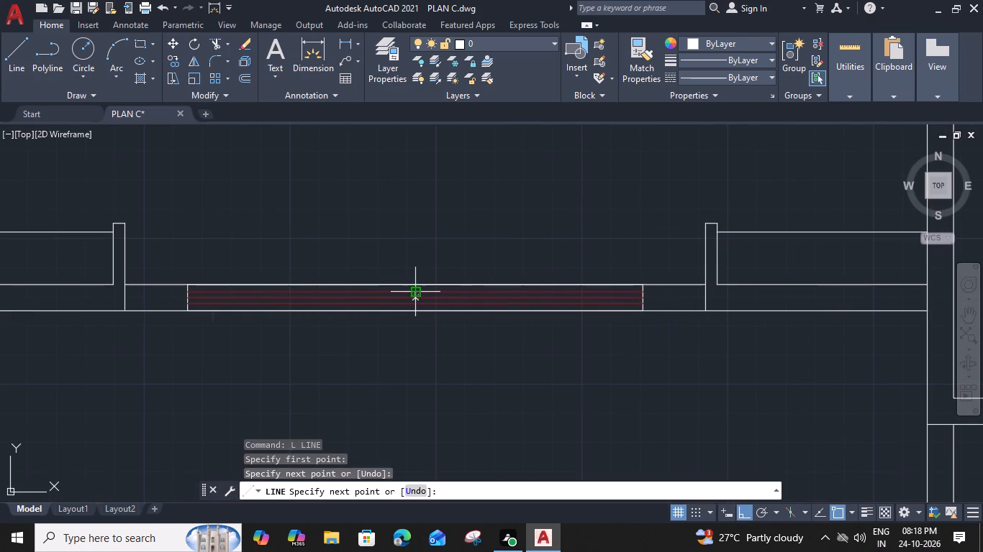
key("space")
scroll(412, 302, "up", 2)
key("space")
left_click(415, 291)
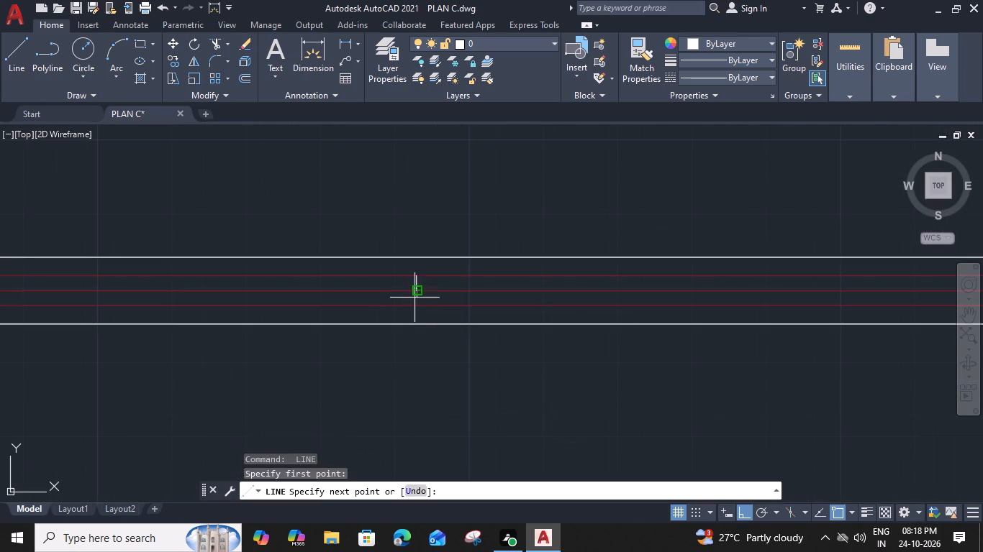
left_click(413, 305)
key("space")
Offset the north cross line 1' to the west and the south cross line 1' to the east.
scroll(413, 288, "up", 2)
left_click(420, 277)
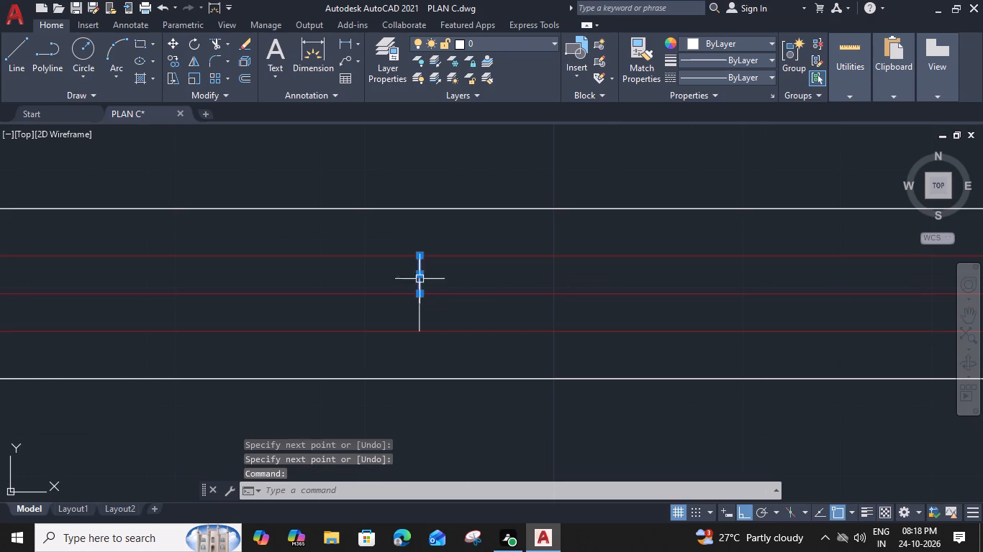
type("O")
key("space")
type("1'")
key("space")
left_click(315, 293)
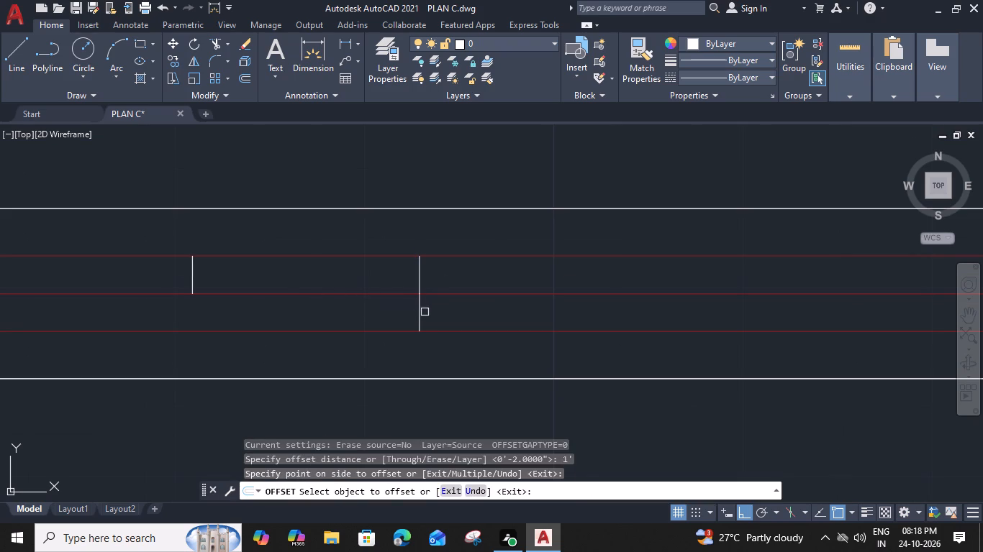
left_click(420, 310)
left_click(529, 316)
key("Escape")
Trim away the two original cross lines at mid-window, keeping the offset copies.
key("t")
key("r")
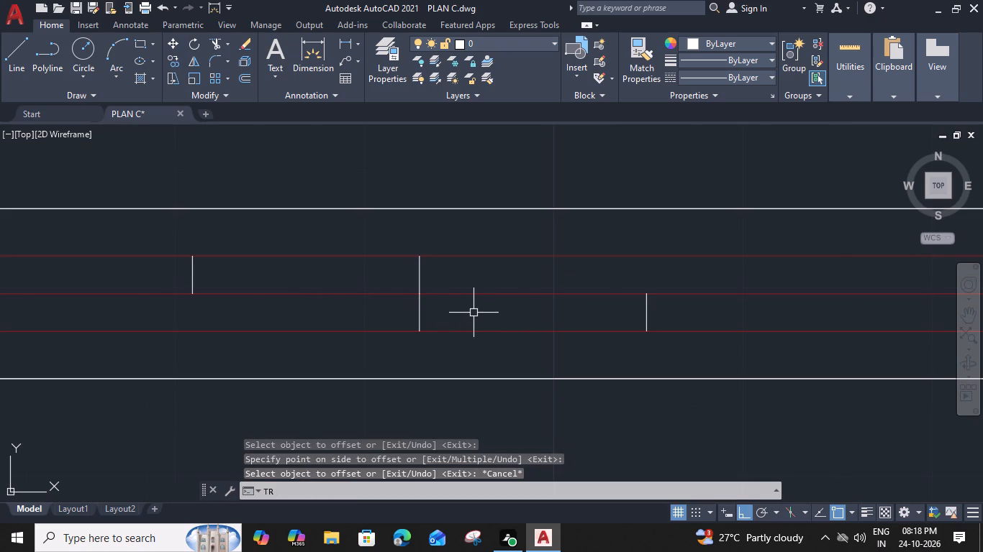
key("space")
left_click_drag(467, 311, 453, 312)
left_click(394, 315)
left_click(430, 272)
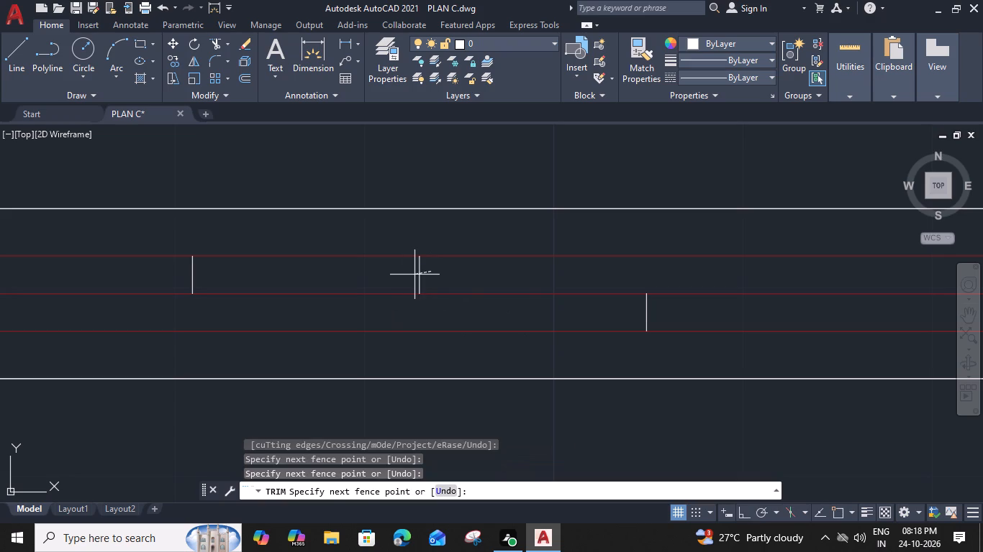
left_click(406, 275)
key("Escape")
Change the colour of the two remaining cross lines to dark red, matching the glazing lines.
left_click(647, 310)
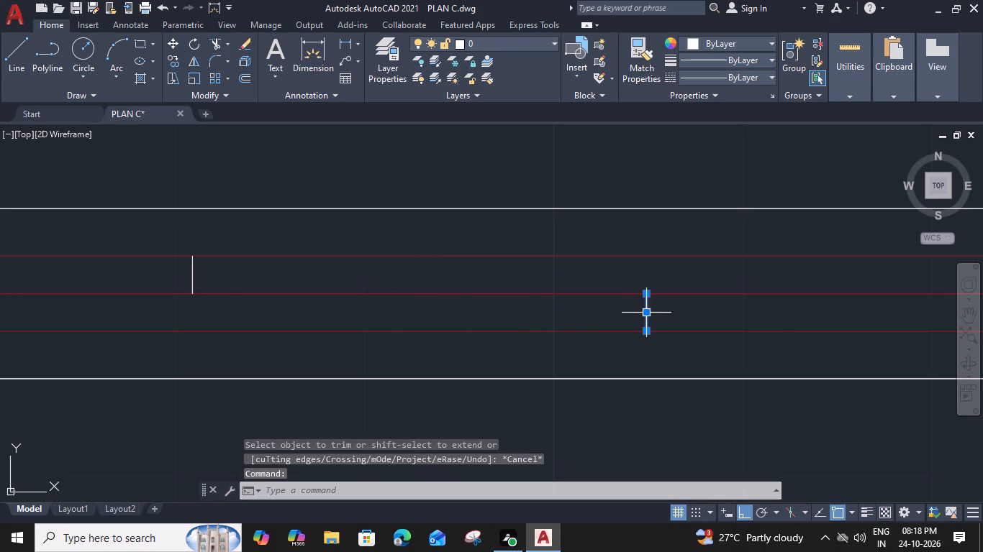
left_click(191, 274, "shift")
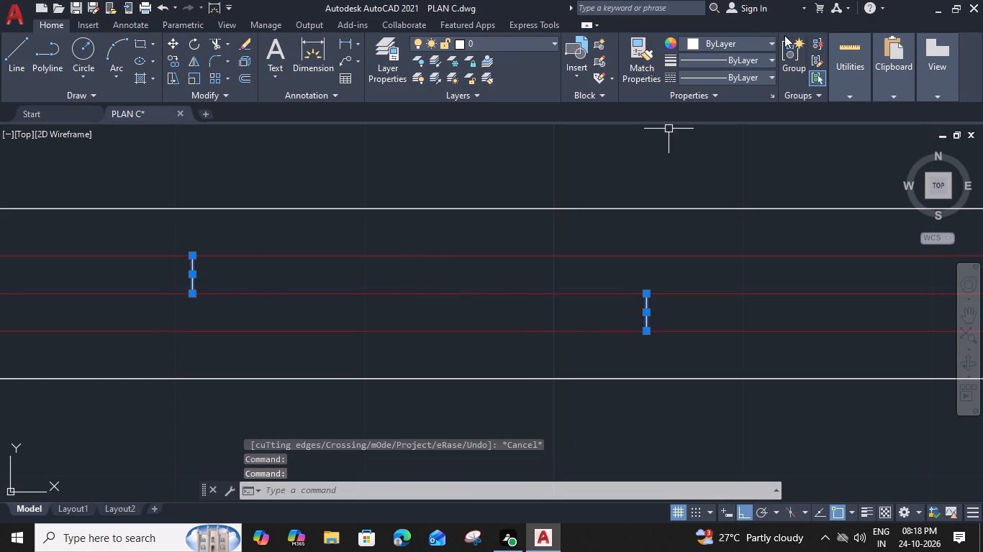
left_click(769, 39)
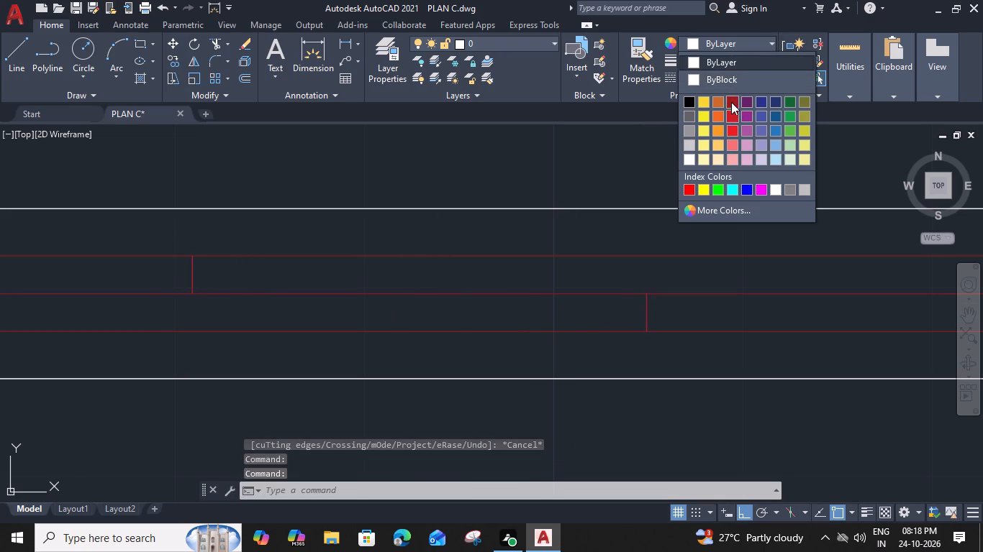
left_click(731, 102)
key("Escape")
Group the whole LOBBY–TERRACE window, including its frame, glazing lines and cross lines.
scroll(687, 260, "down", 2)
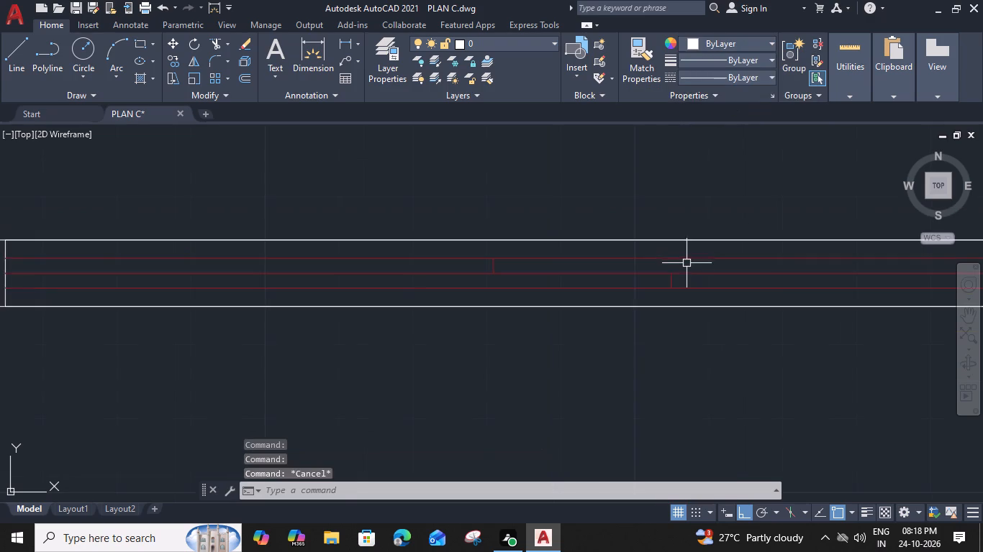
scroll(687, 274, "down", 3)
scroll(799, 259, "up", 2)
left_click(839, 284)
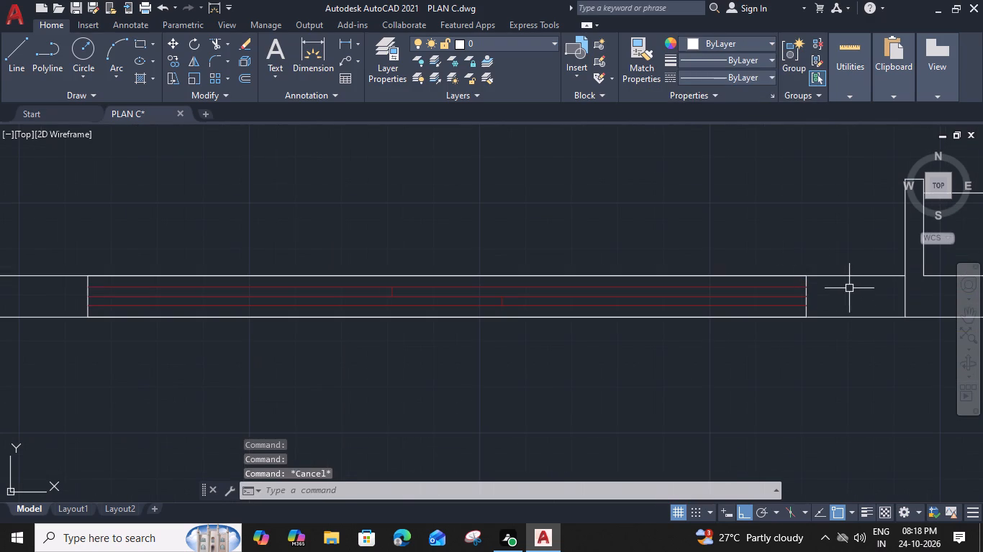
left_click(364, 308)
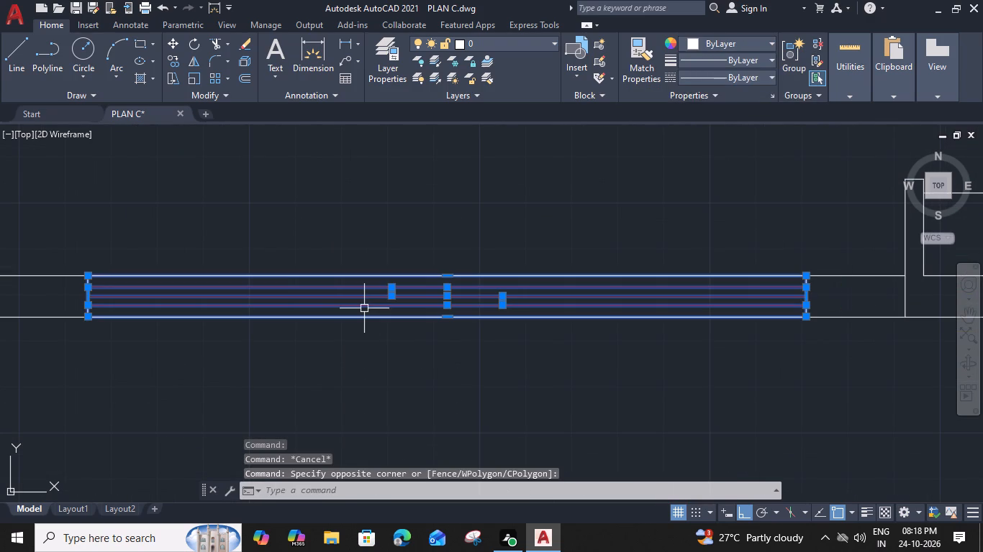
type("G")
key("space")
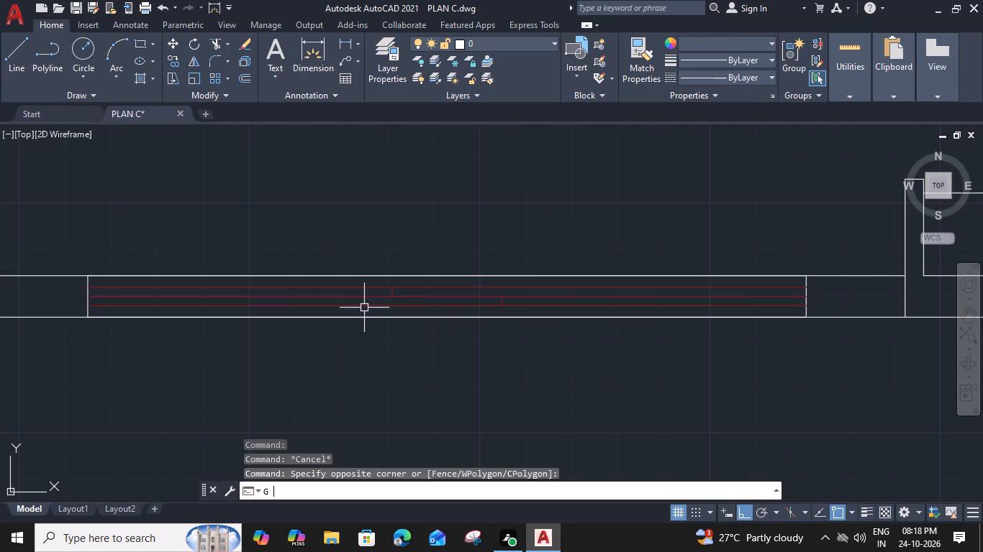
Trim the south glazing line east of its cross line and the north glazing line west of its cross line.
type("TR")
key("space")
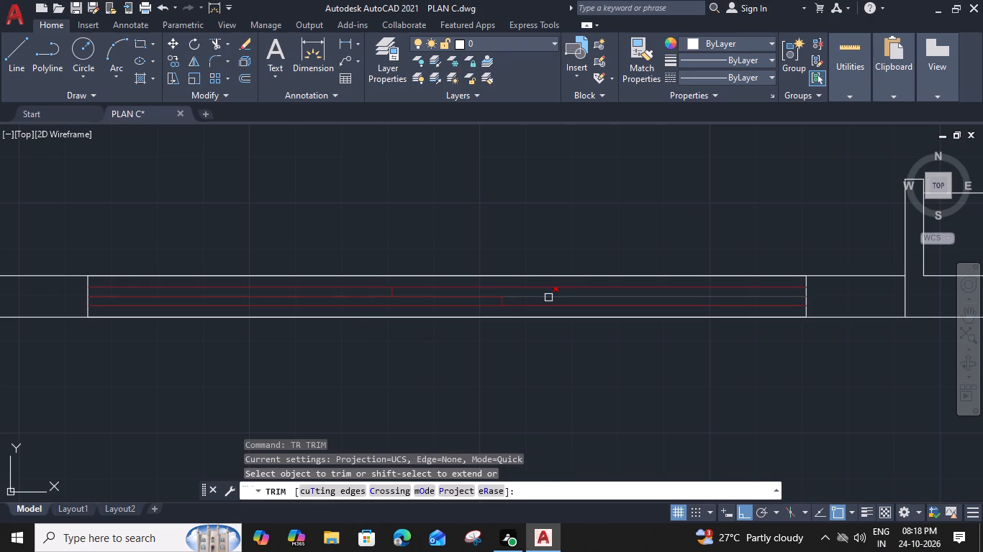
left_click(578, 307)
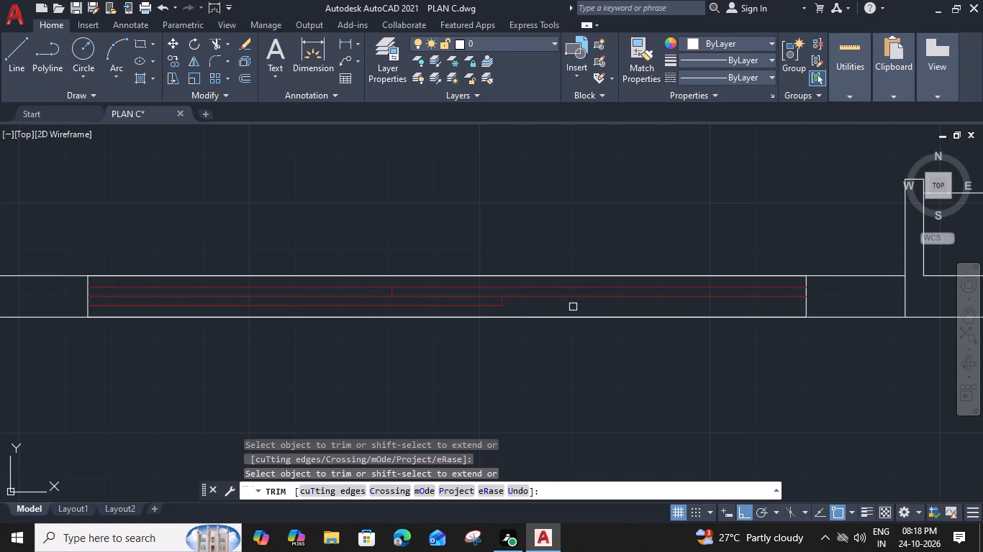
left_click(338, 282)
left_click(332, 288)
key("Escape")
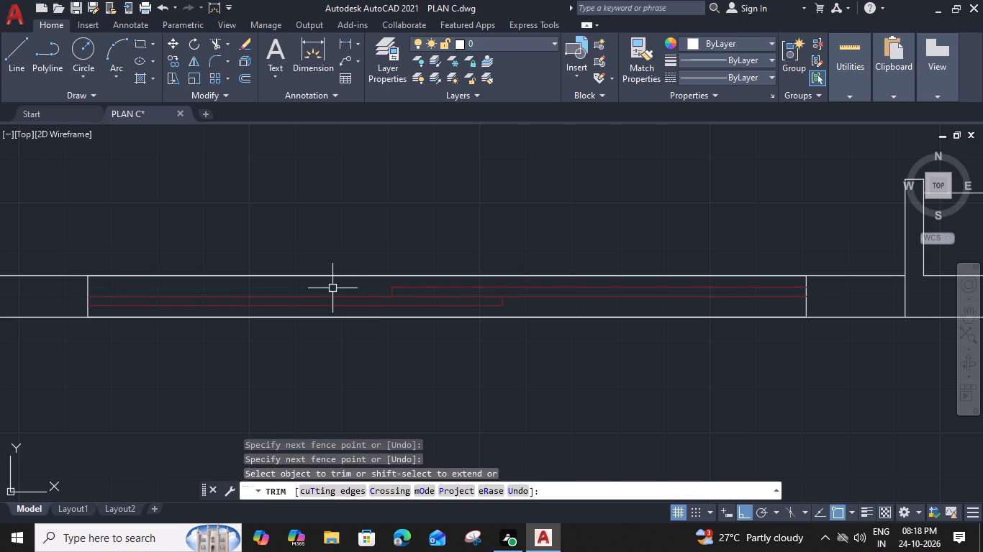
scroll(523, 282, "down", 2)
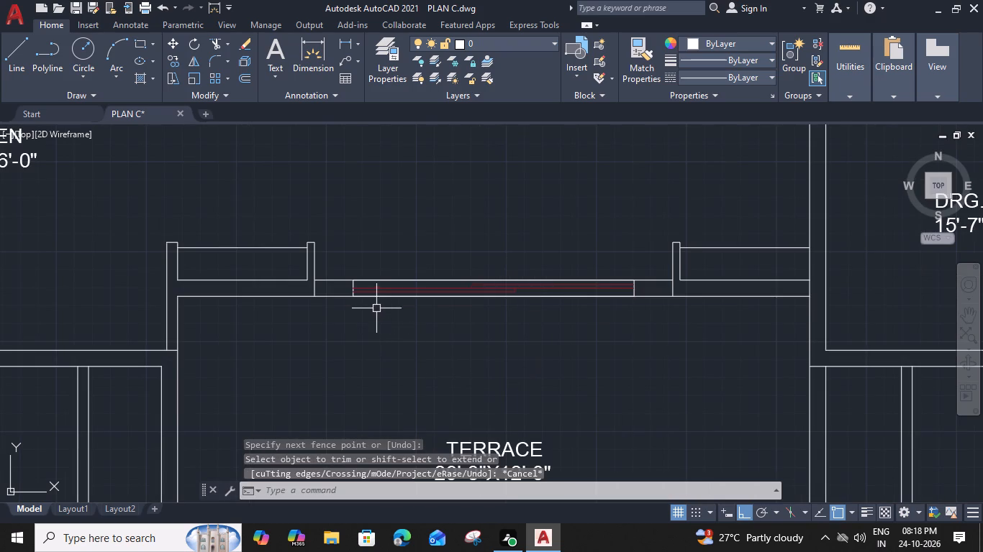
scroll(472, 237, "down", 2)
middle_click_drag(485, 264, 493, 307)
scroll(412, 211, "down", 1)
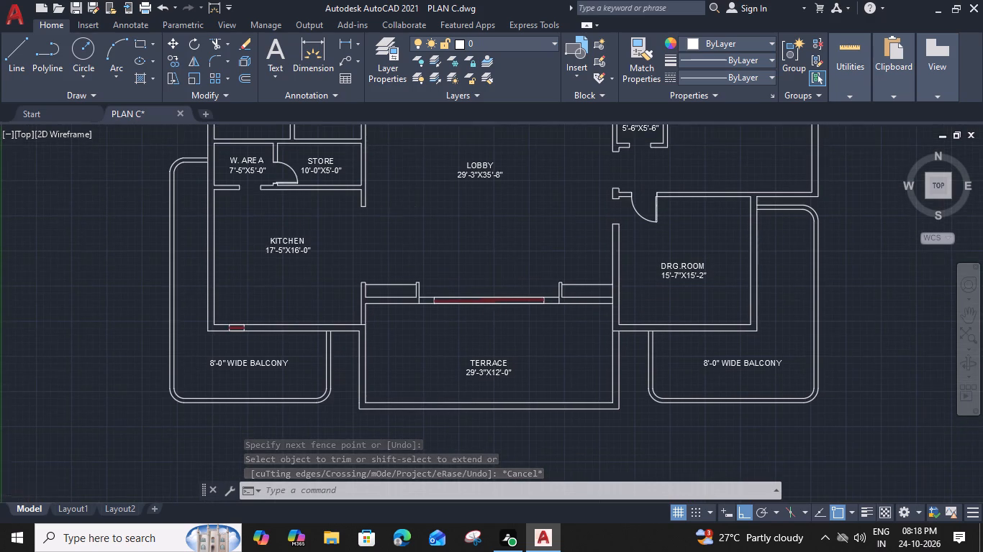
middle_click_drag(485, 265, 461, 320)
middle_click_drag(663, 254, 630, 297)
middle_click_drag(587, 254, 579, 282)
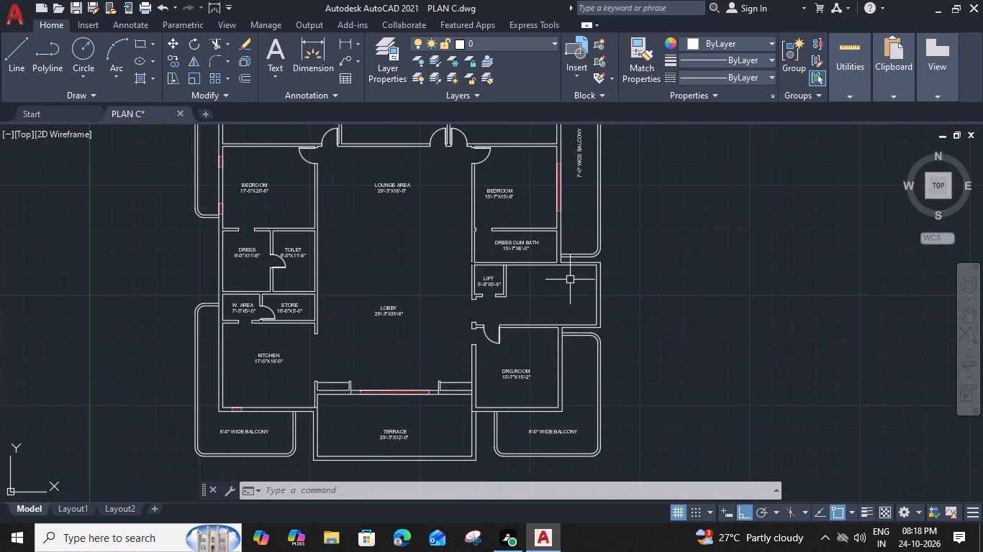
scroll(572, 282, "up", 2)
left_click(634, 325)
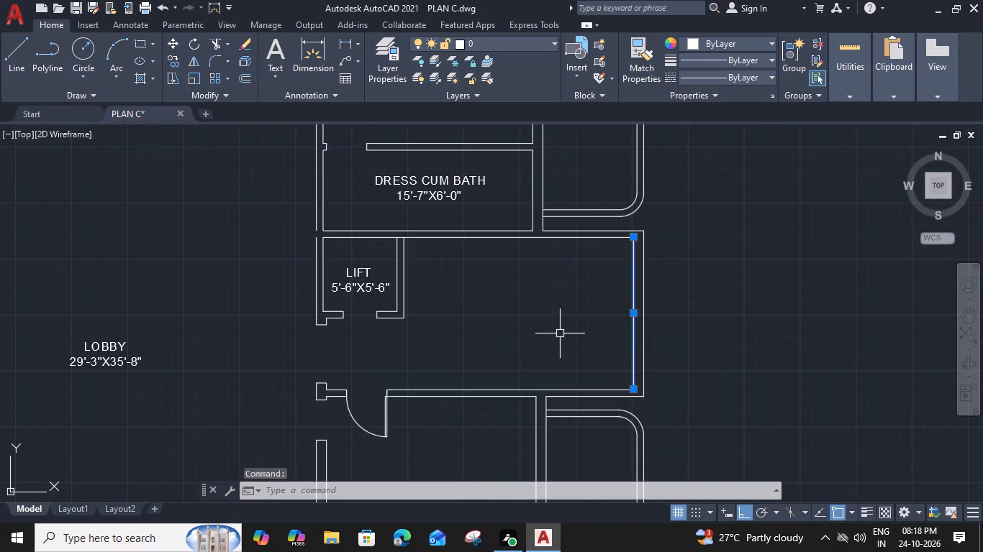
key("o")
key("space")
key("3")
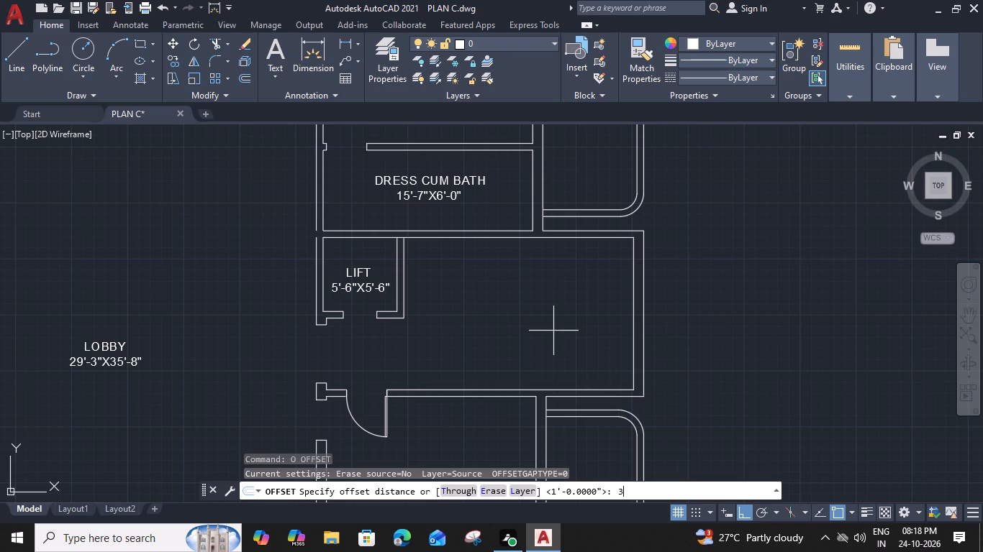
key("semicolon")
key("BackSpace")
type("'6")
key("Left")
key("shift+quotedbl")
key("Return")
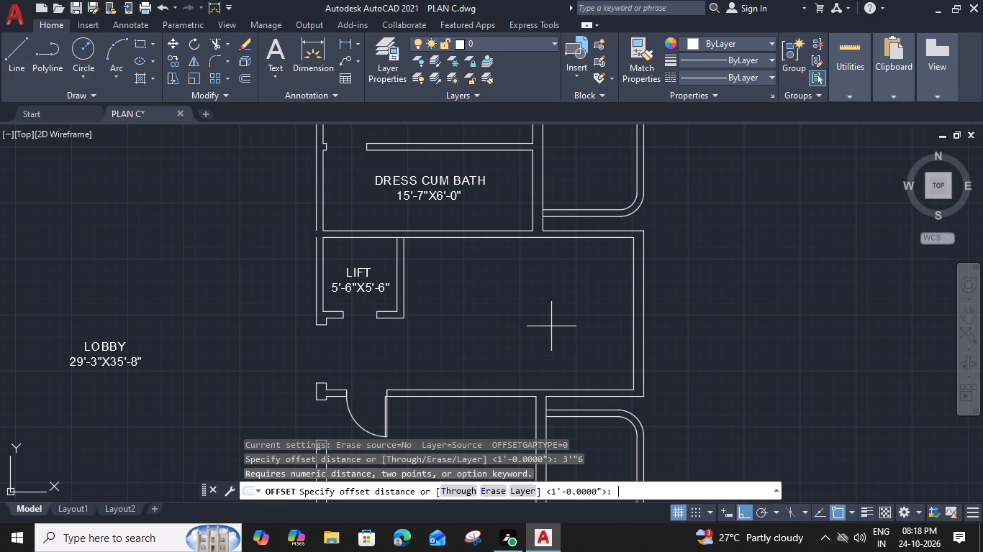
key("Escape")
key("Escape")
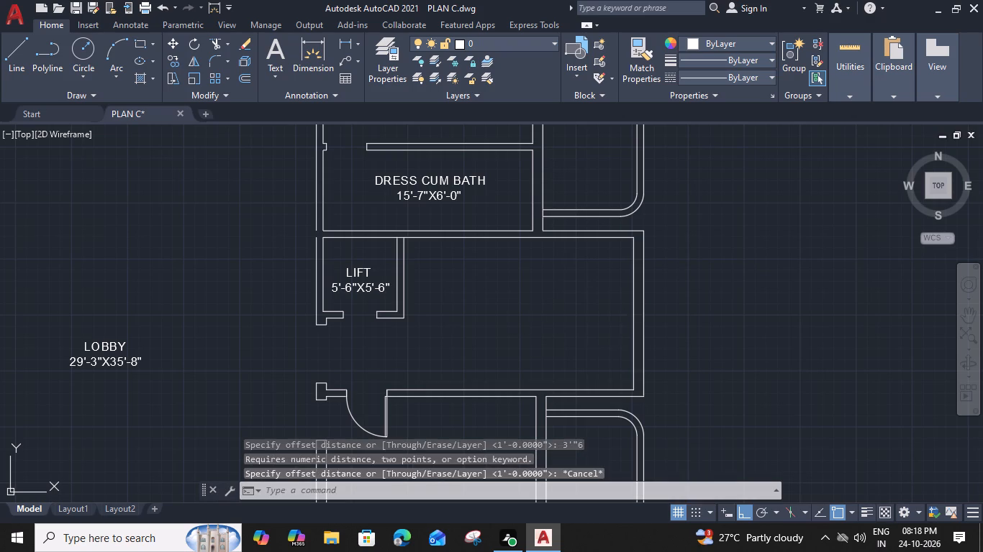
Offset the inner faces of the east, south and north walls 3'6" inward in the unlabelled space east of the LIFT.
left_click(633, 314)
key("o")
key("space")
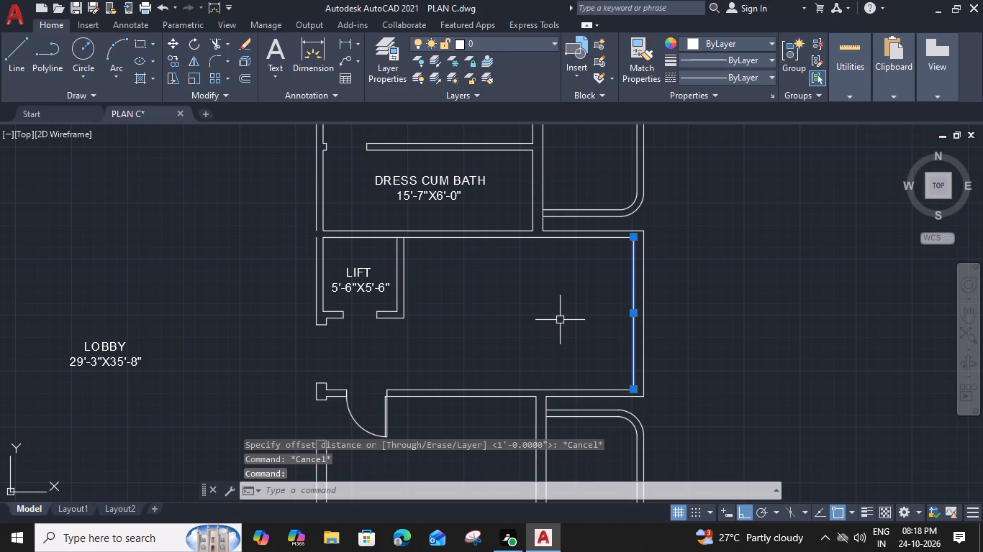
type("3'7")
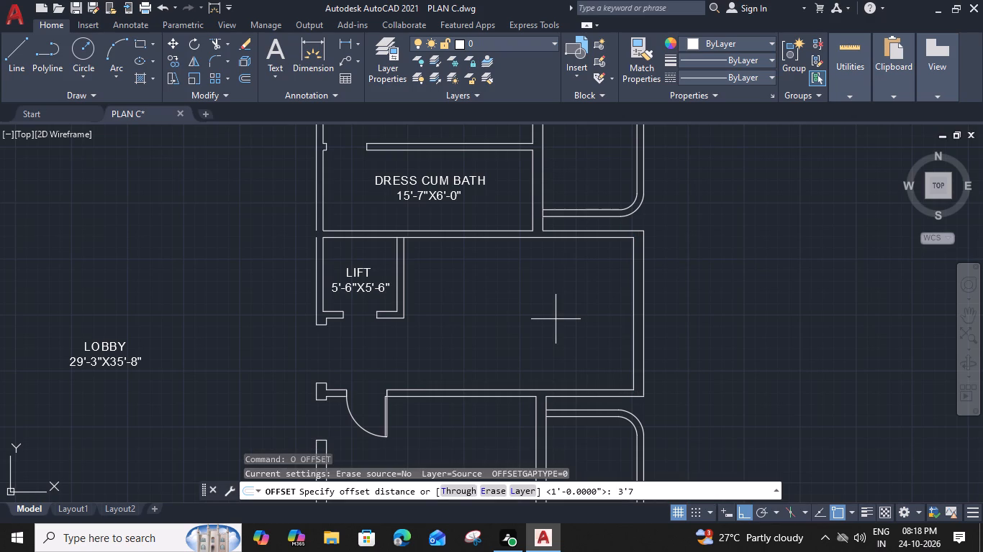
key("BackSpace")
key("6")
key("shift+quotedbl")
key("Return")
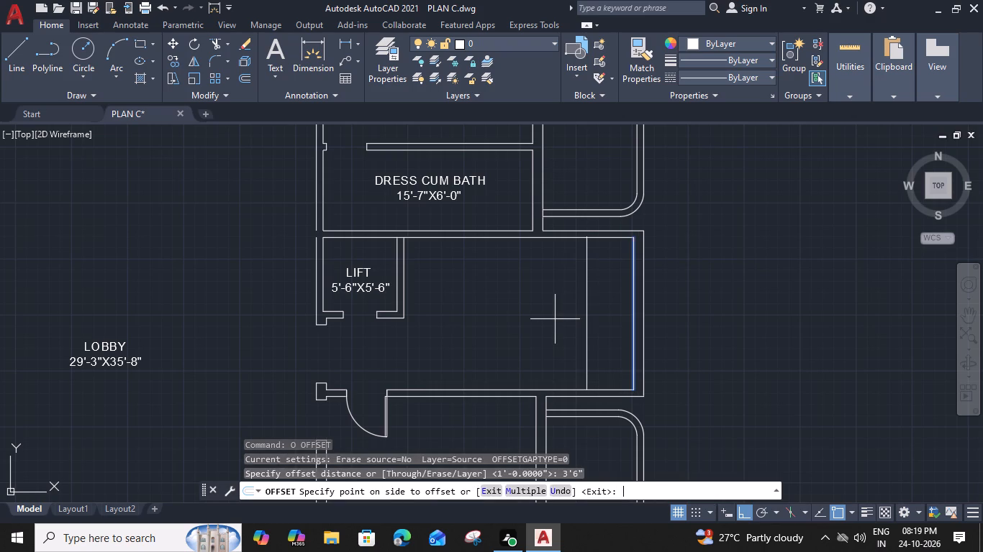
left_click(522, 335)
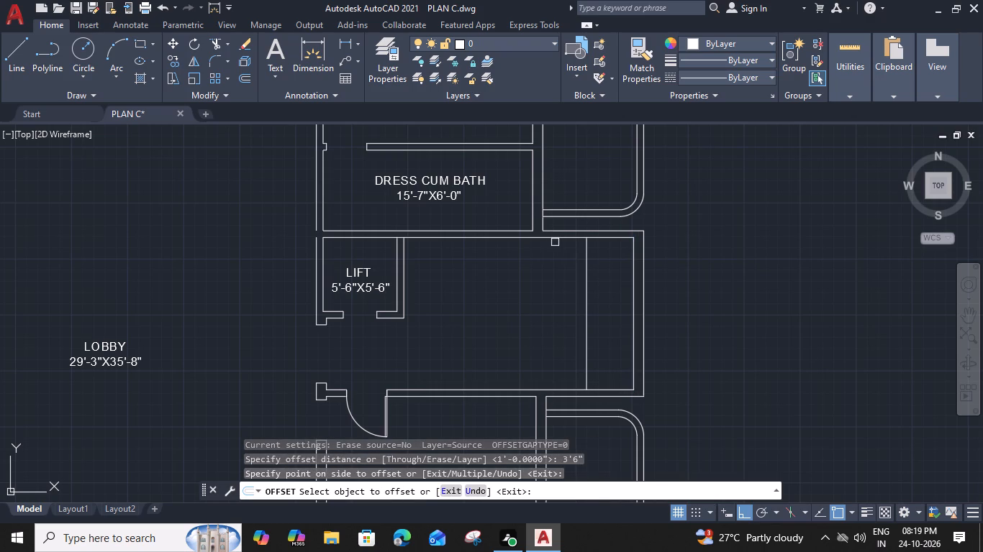
left_click(568, 389)
left_click_drag(564, 361, 564, 354)
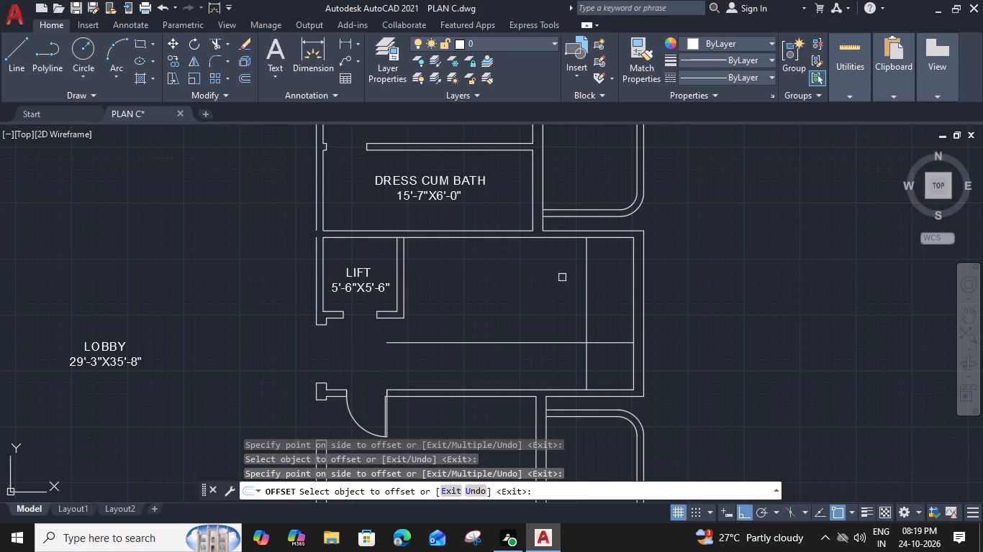
left_click(564, 238)
left_click(555, 277)
key("Escape")
Trim the north offset line and the north wall's inner line between the two faces of the LIFT's east wall.
key("t")
key("r")
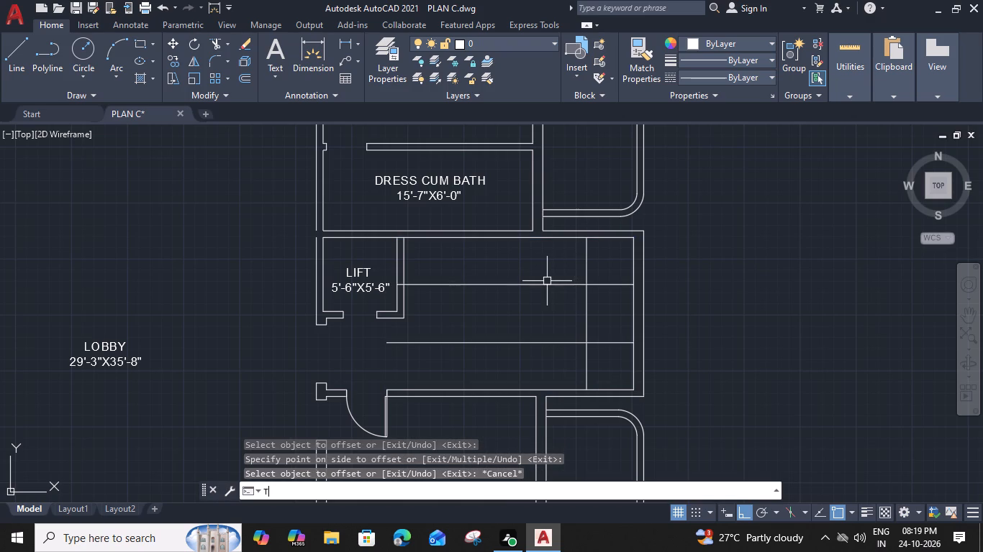
key("space")
scroll(408, 280, "up", 2)
left_click(387, 290)
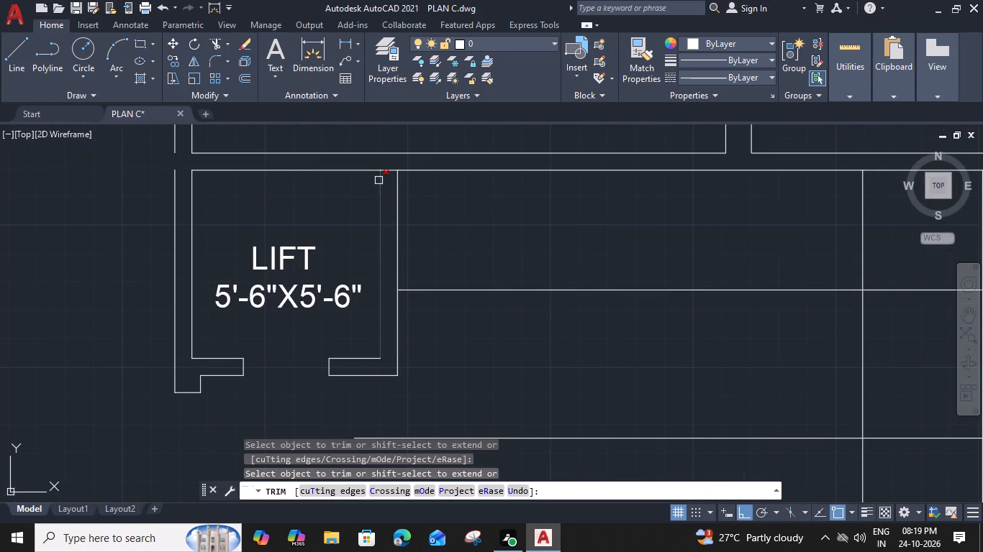
left_click(391, 169)
key("Escape")
Delete the LIFT's west outer wall line and extend the DRESS CUM BATH west outer wall line down to replace it.
middle_click_drag(303, 276, 432, 301)
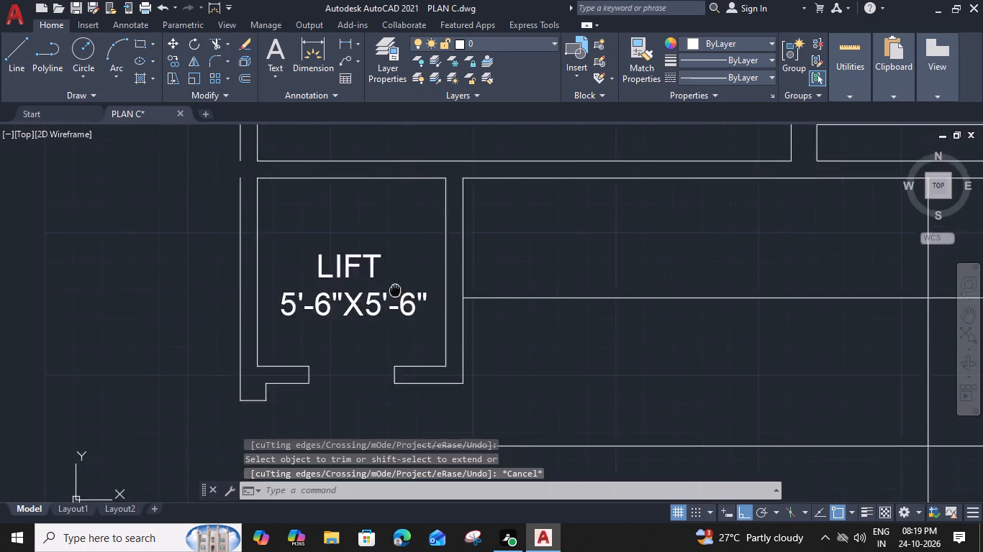
middle_click_drag(432, 301, 554, 350)
scroll(425, 240, "down", 1)
left_click(425, 260)
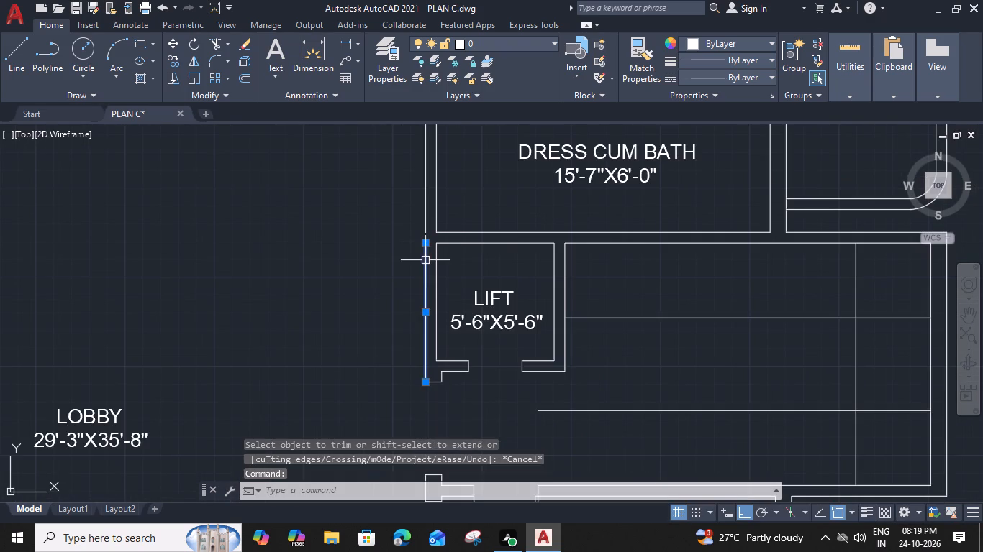
key("Delete")
type("EX")
key("space")
left_click(424, 225)
key("Escape")
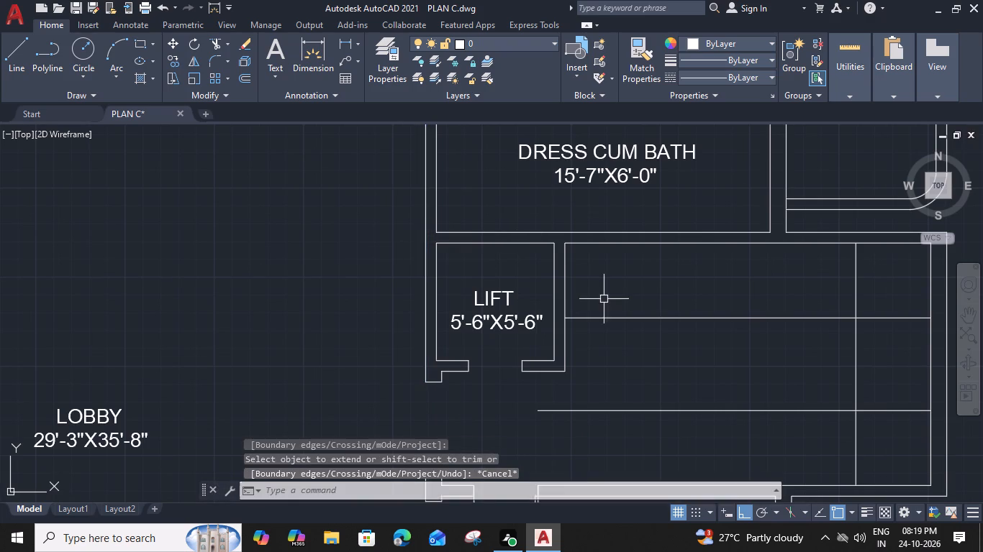
Offset the north-south guide line near the east wall 6' to the west.
scroll(606, 299, "down", 1)
middle_click_drag(669, 311, 484, 319)
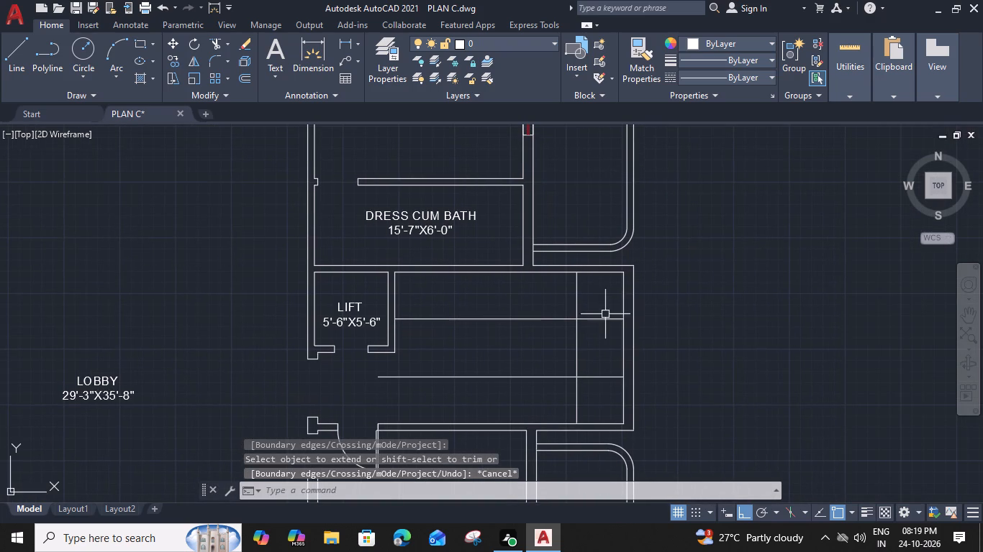
scroll(612, 331, "up", 1)
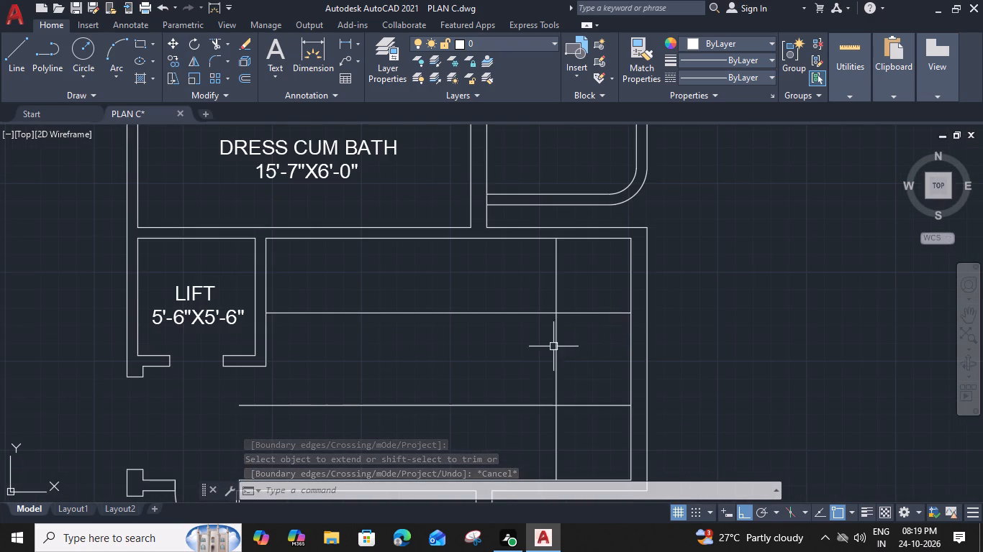
left_click(556, 351)
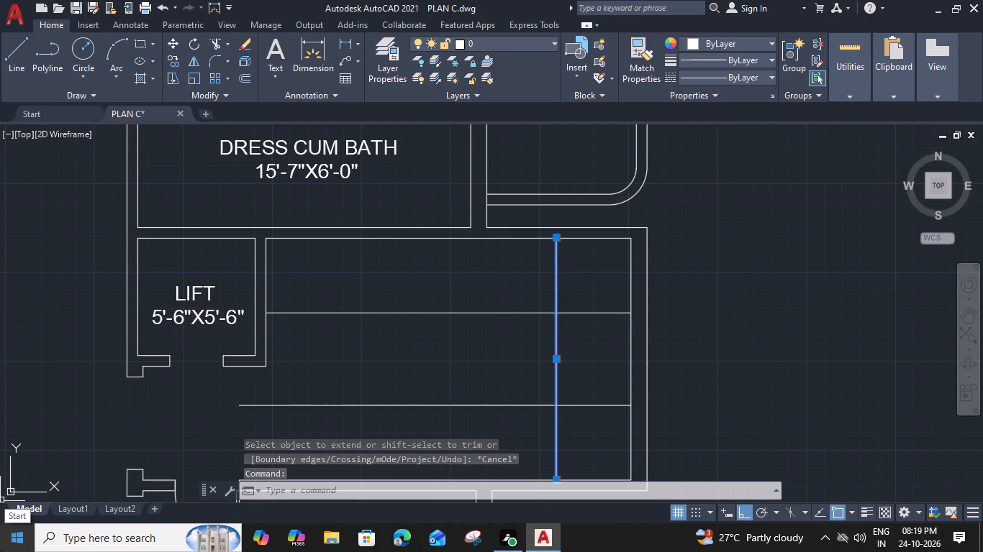
type("O")
key("space")
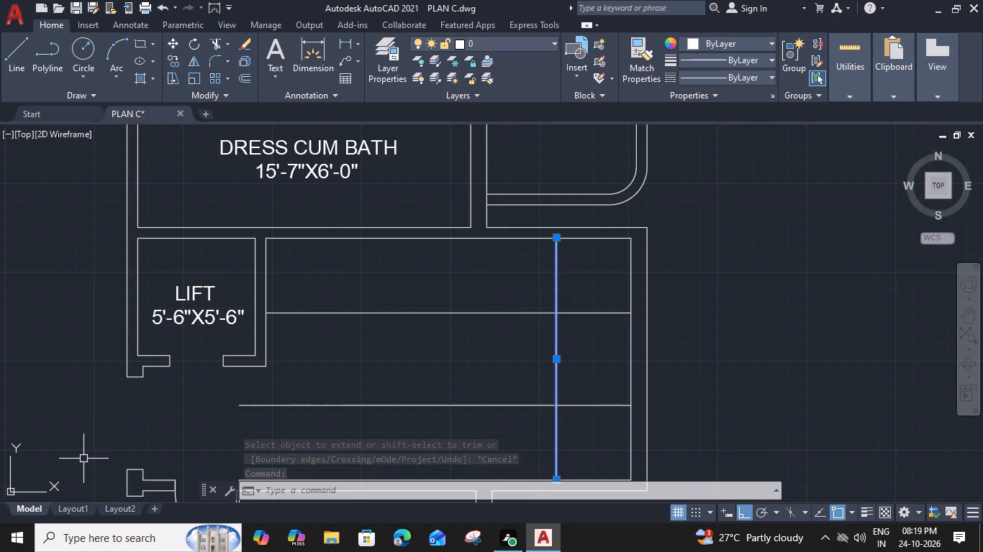
type("6'")
key("space")
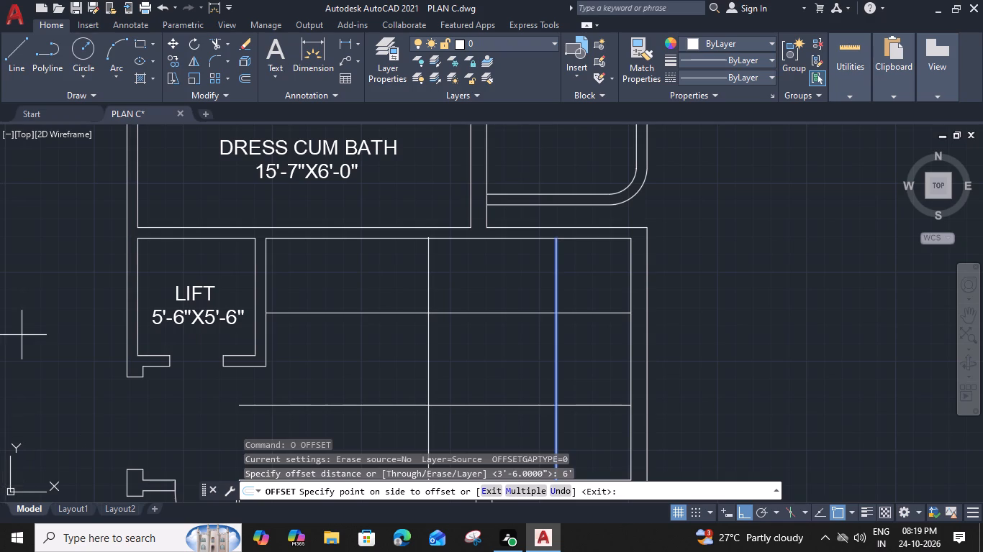
left_click(348, 358)
middle_click_drag(358, 361, 366, 361)
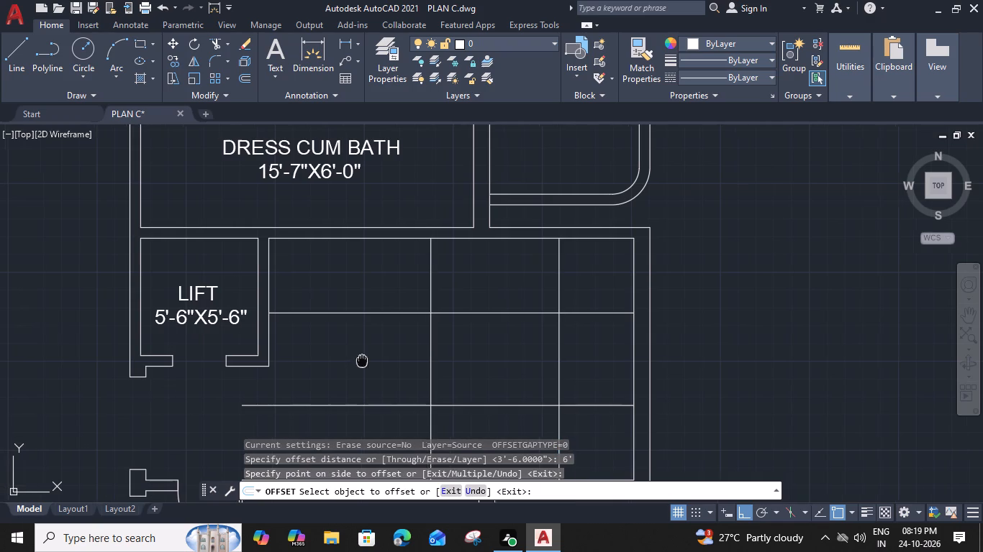
middle_click_drag(366, 361, 503, 346)
key("Escape")
Offset the new north-south line a further 3' to the west.
left_click(572, 337)
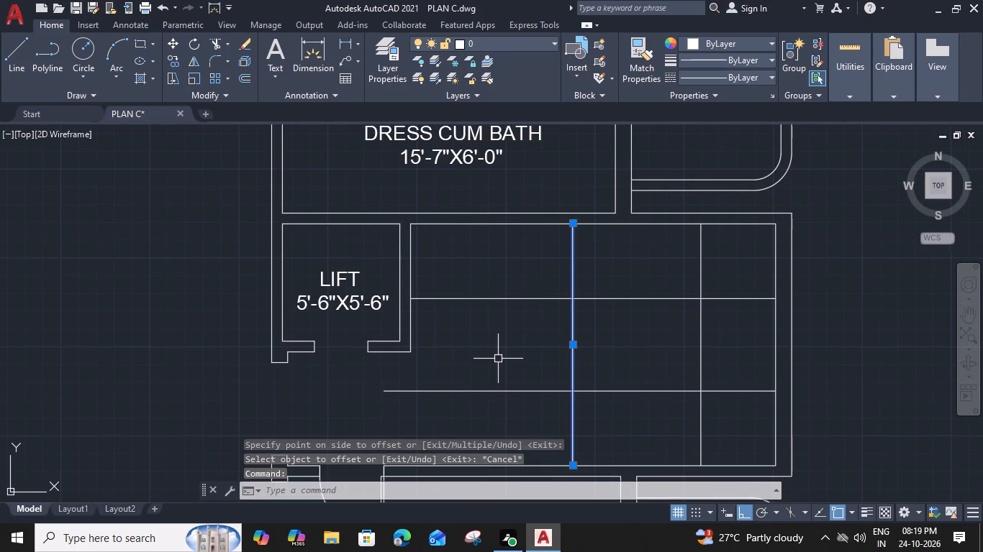
key("o")
key("space")
key("3")
type("'")
key("space")
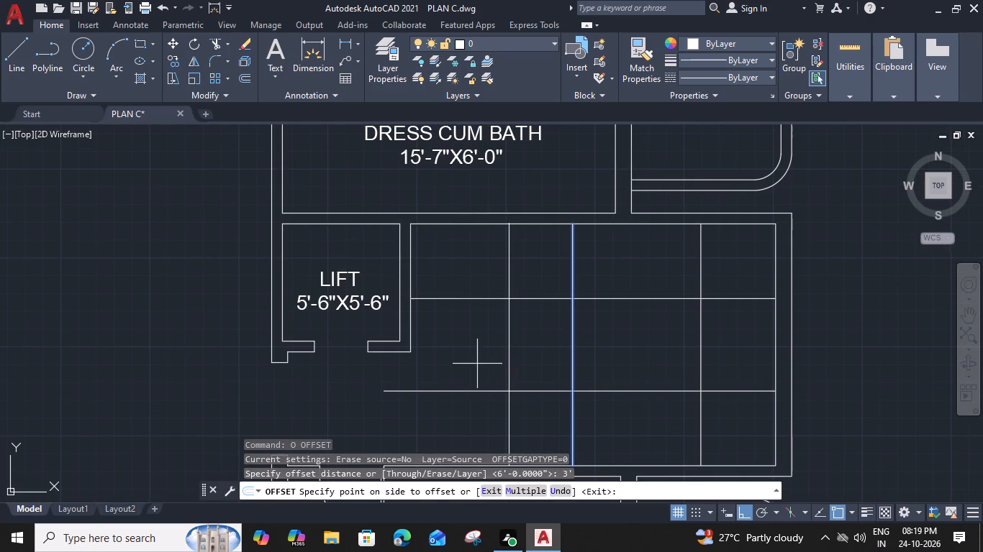
left_click(474, 364)
key("Escape")
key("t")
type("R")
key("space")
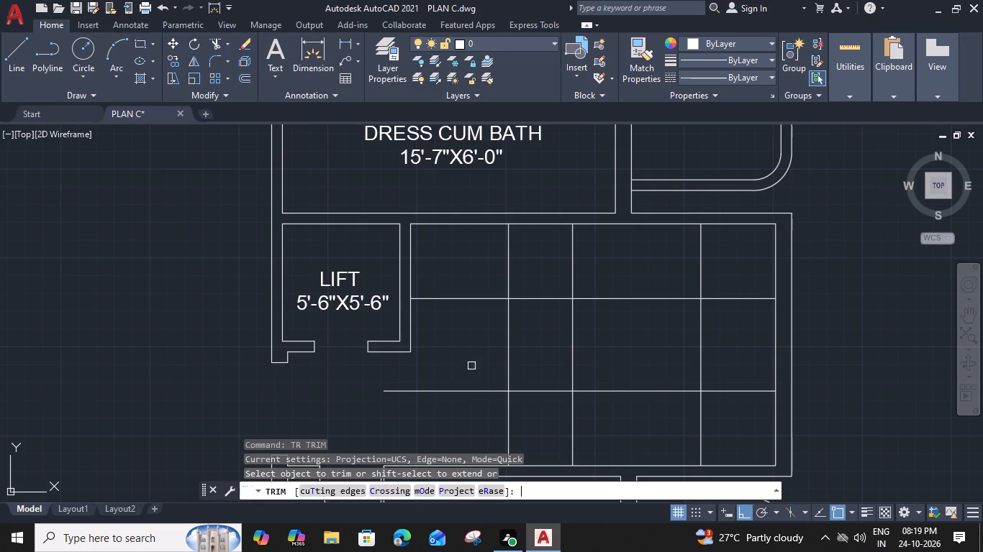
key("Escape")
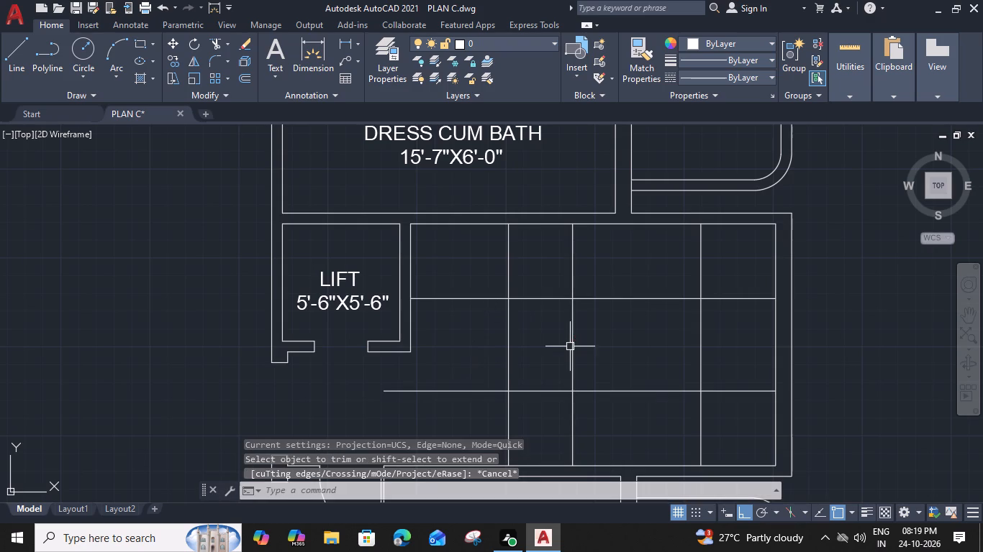
Delete the middle of the three north-south guide lines east of the LIFT.
left_click(574, 339)
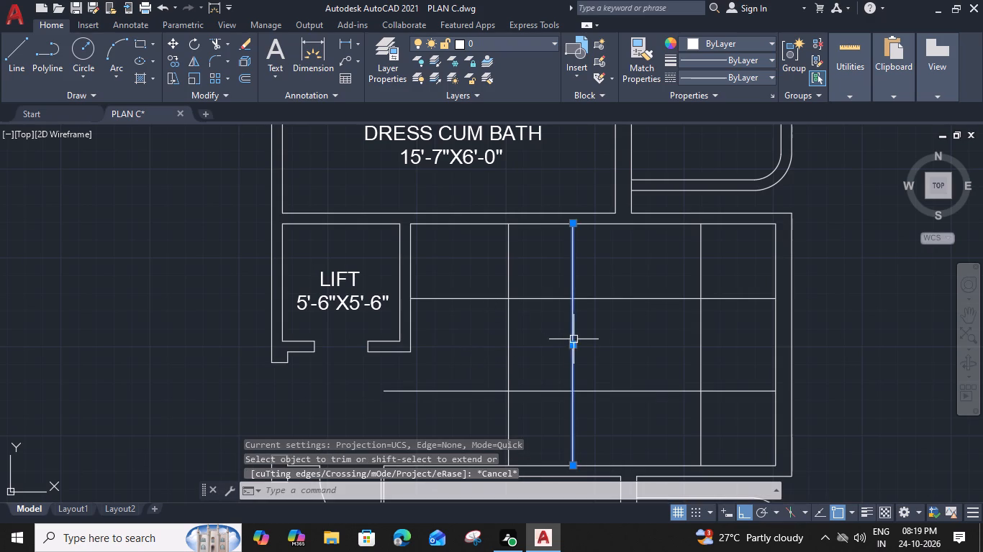
key("Delete")
Trim both east-west guide lines west of the westernmost north-south guide line.
type("TR")
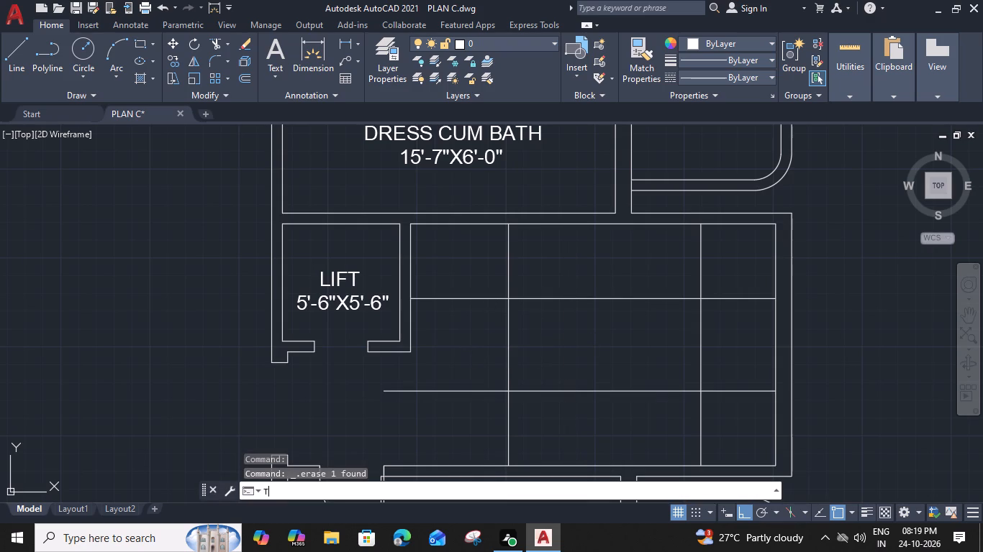
key("space")
left_click(478, 290)
left_click(466, 437)
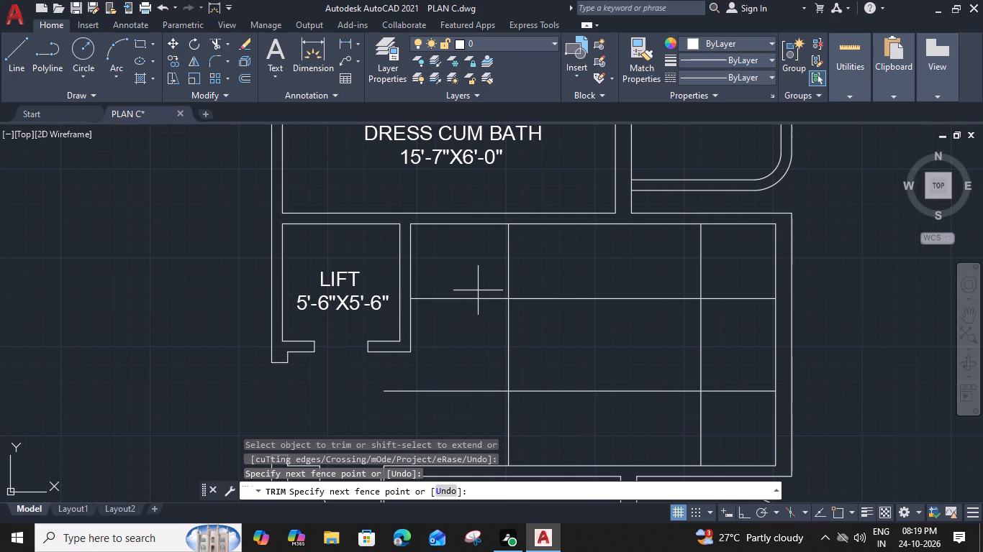
middle_click_drag(613, 349, 558, 326)
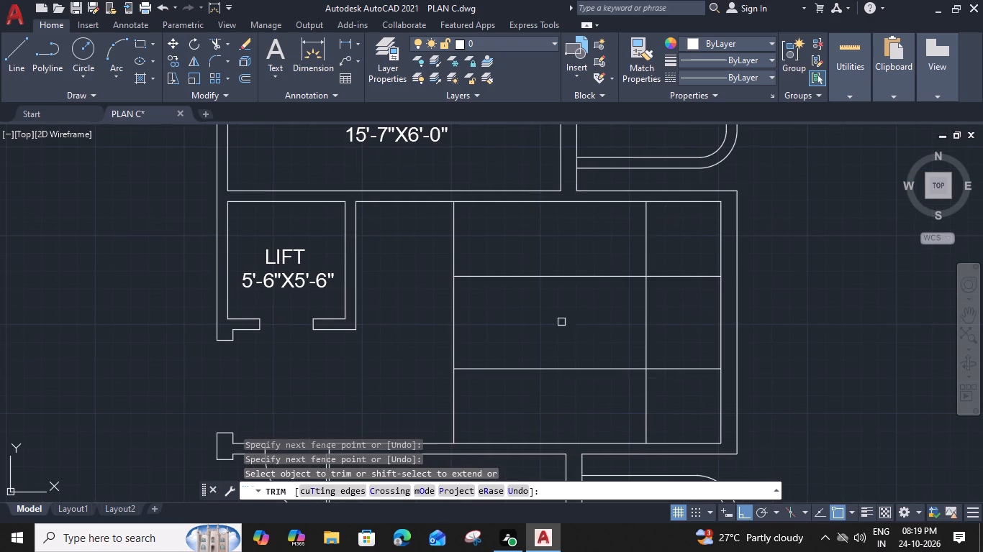
key("Escape")
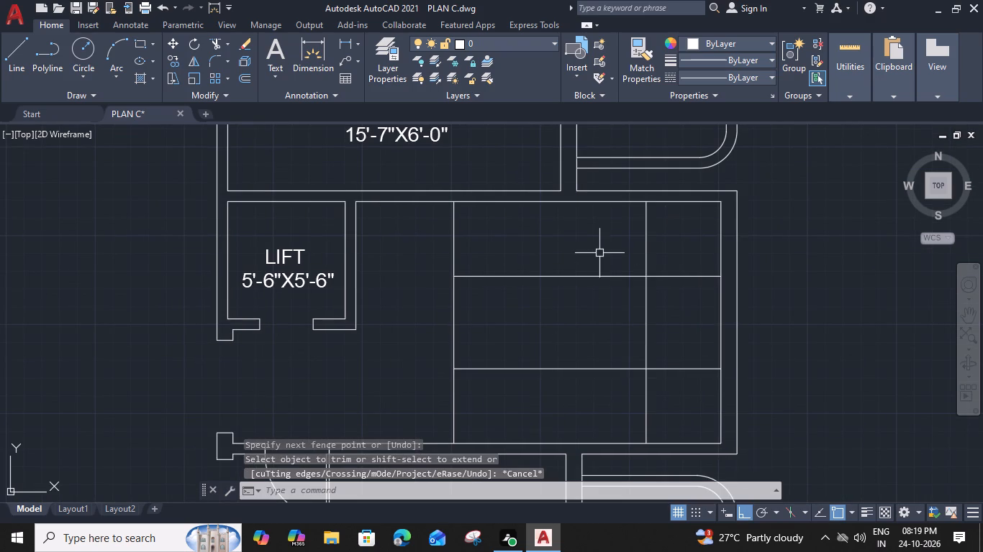
Trim the guide line ends that run out to the north, south and east walls, leaving only the central rectangle.
type("TR")
key("space")
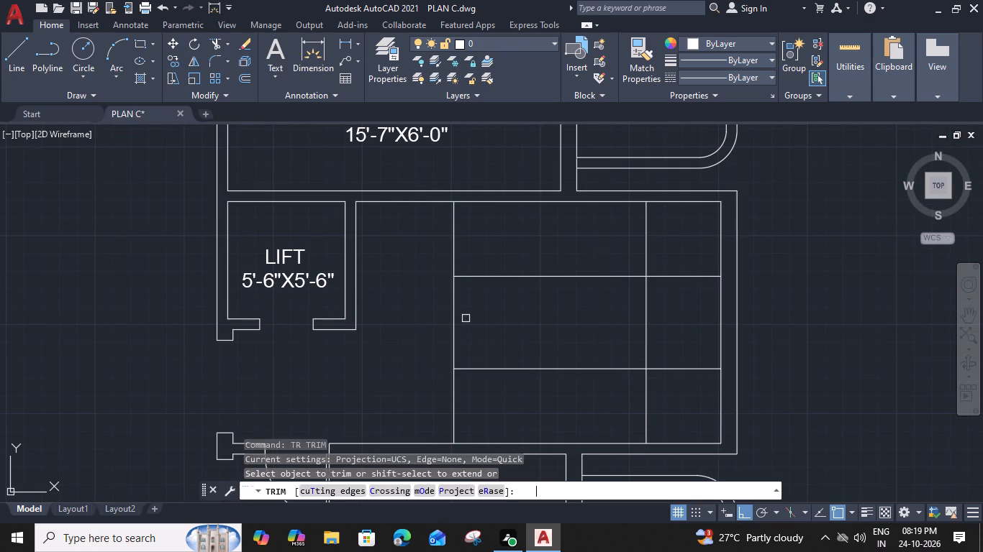
left_click(453, 259)
left_click(455, 405)
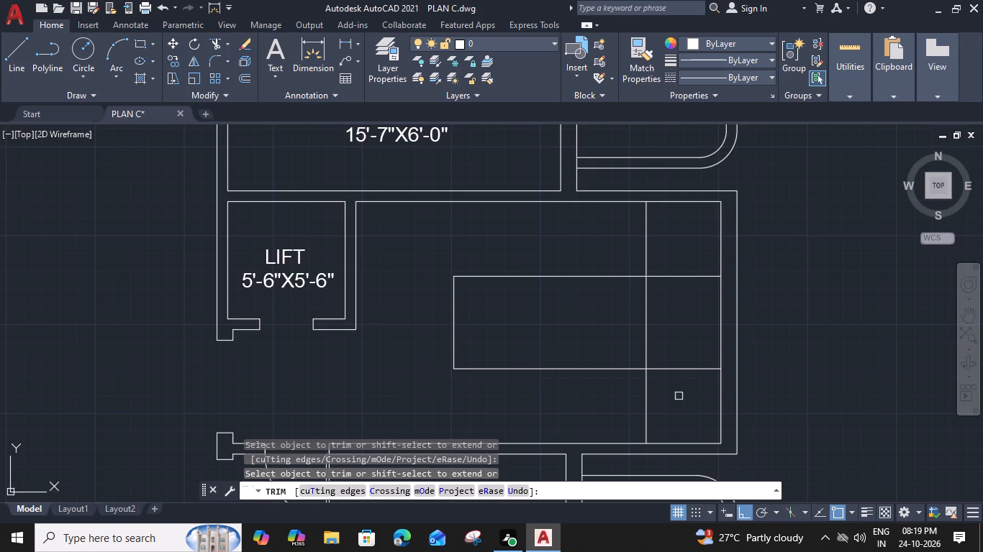
left_click(650, 401)
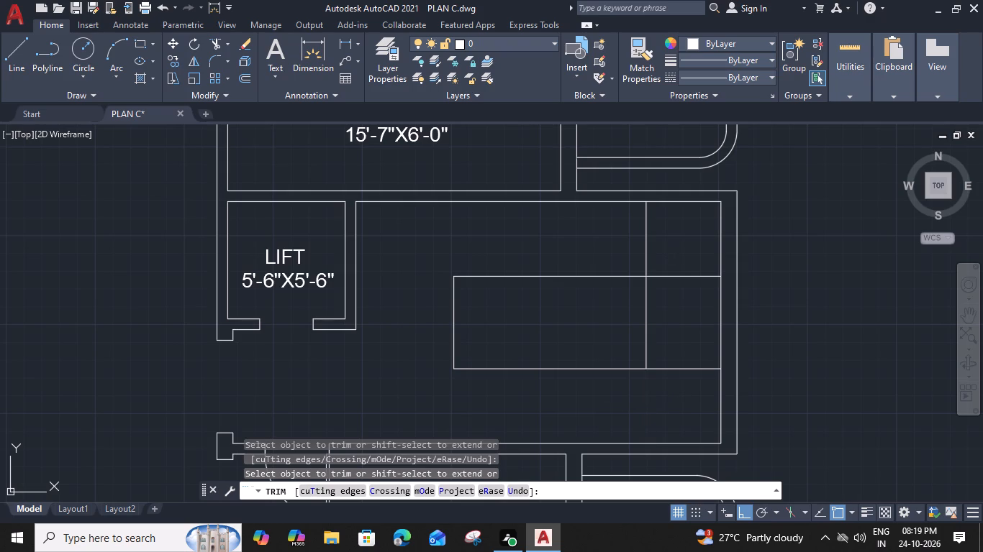
left_click(671, 254)
left_click_drag(699, 405, 679, 385)
left_click(633, 264)
left_click(669, 267)
key("Escape")
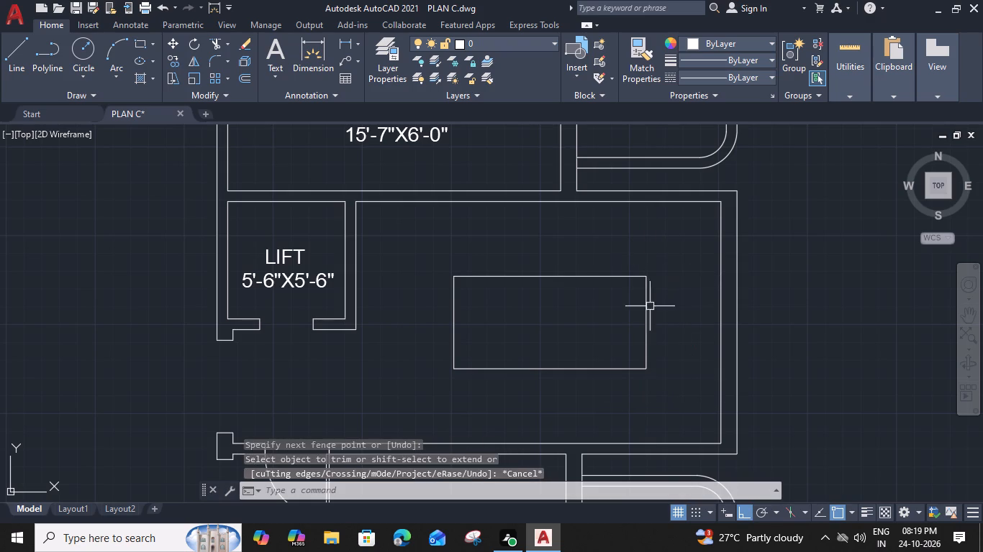
Offset all four sides of the central rectangle 2" inward.
left_click_drag(647, 333, 636, 336)
type("O")
key("space")
type("2\"")
key("Return")
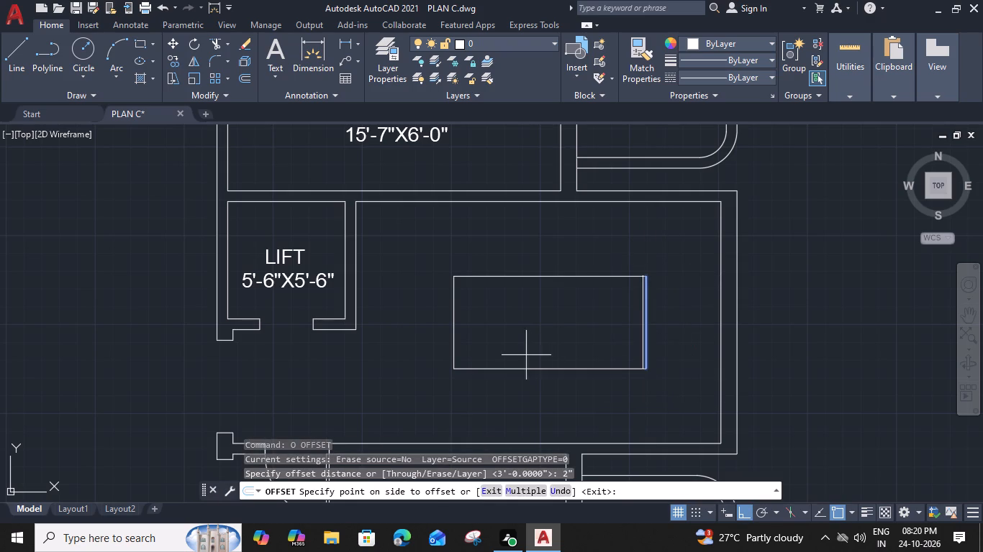
left_click(524, 354)
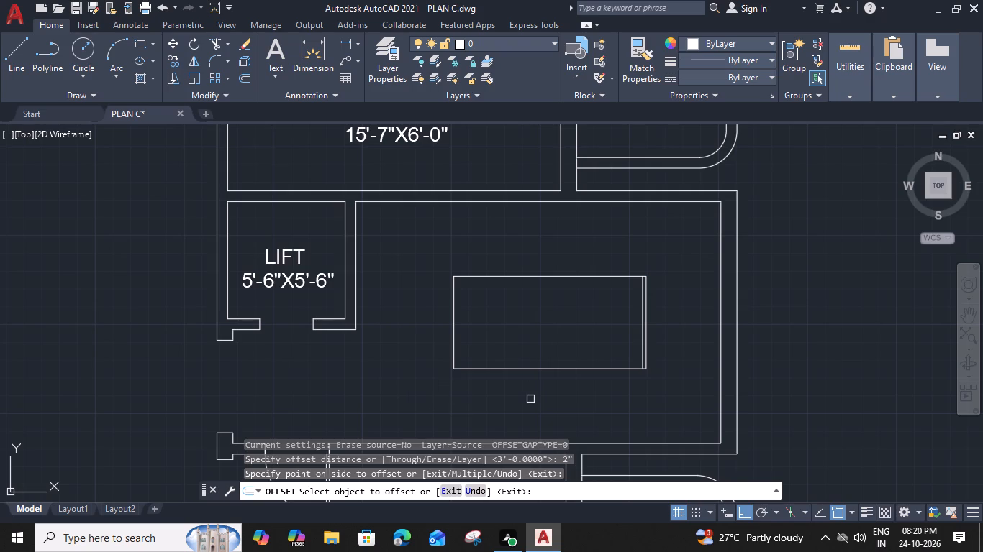
left_click(520, 369)
left_click(527, 334)
left_click(455, 323)
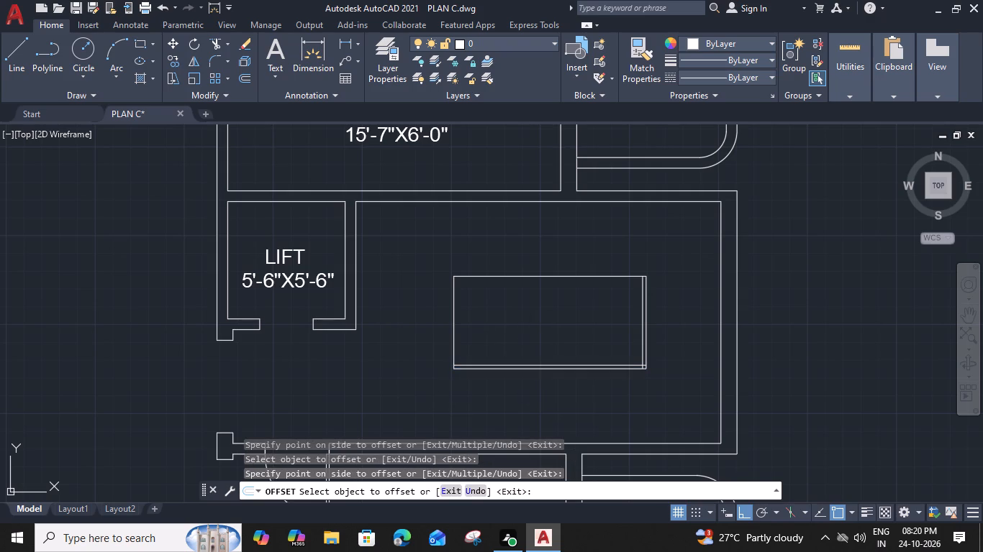
left_click(498, 327)
left_click(541, 277)
left_click(535, 326)
key("Escape")
Trim the overlapping inner line ends at all four corners of the central rectangle to form a clean inner outline.
key("t")
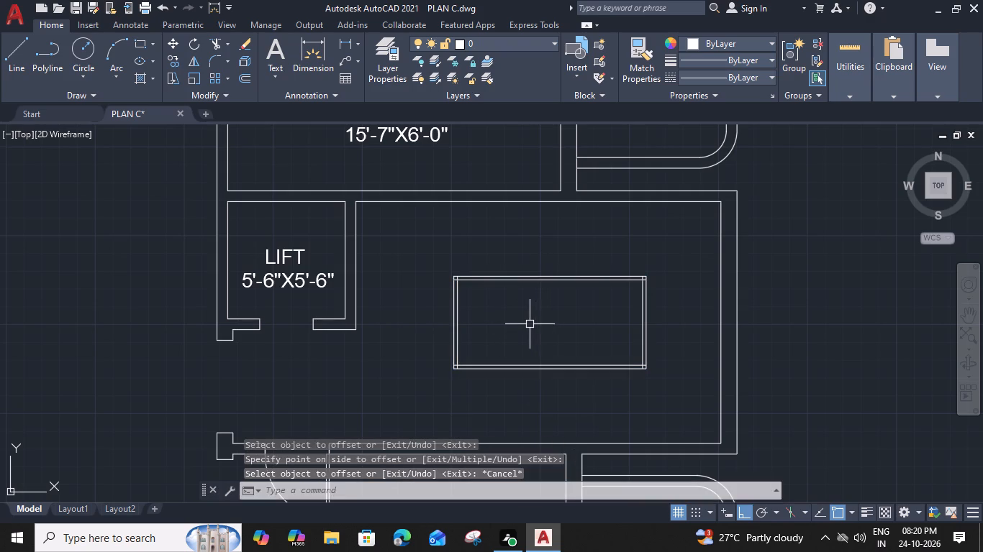
key("r")
key("space")
scroll(466, 270, "up", 3)
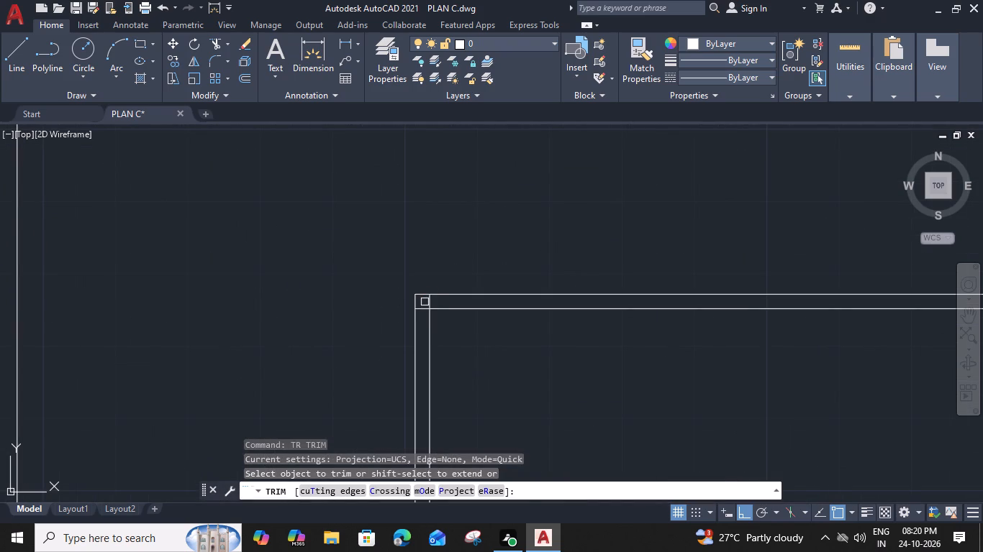
left_click(427, 301)
left_click(420, 307)
scroll(420, 310, "down", 3)
scroll(415, 410, "up", 5)
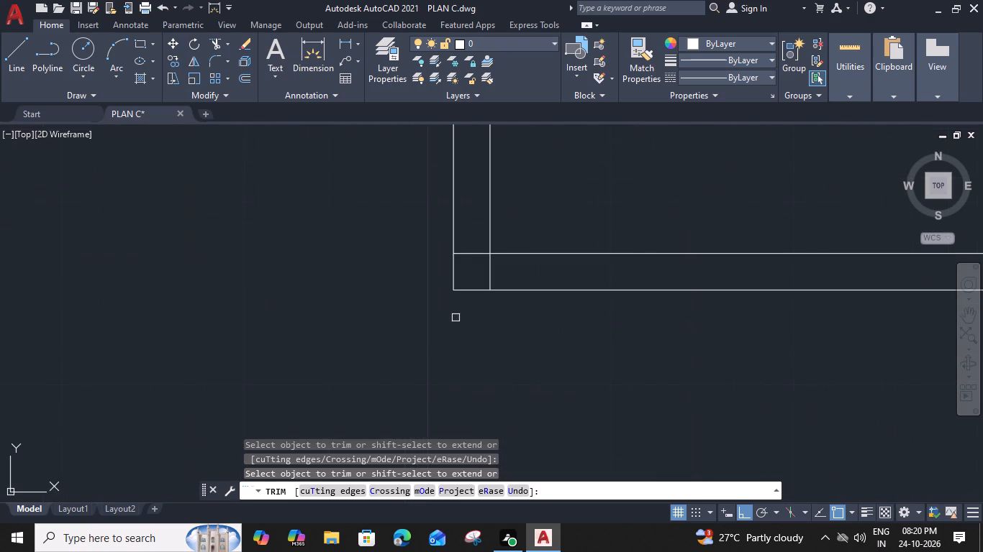
left_click(468, 250)
left_click(490, 269)
scroll(493, 270, "down", 3)
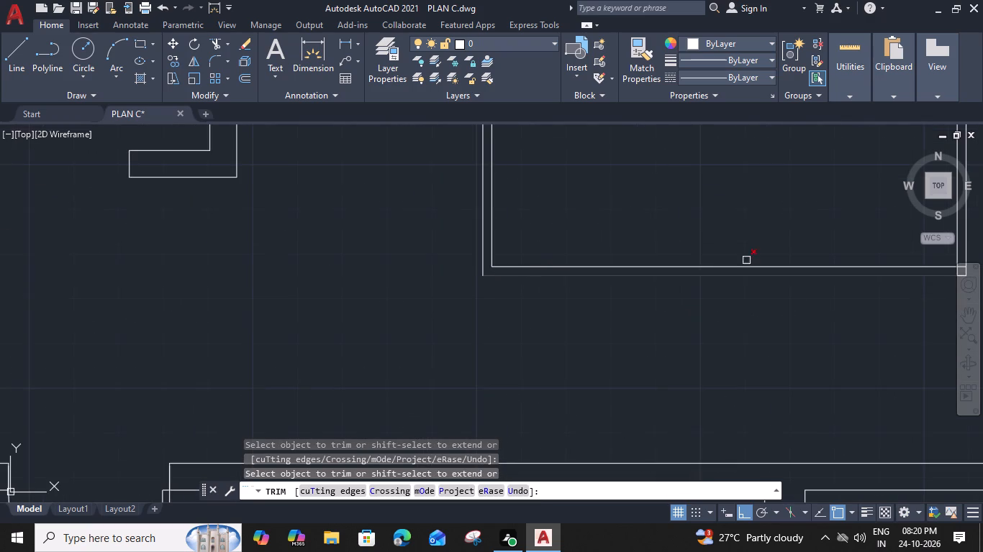
middle_click_drag(880, 249, 392, 299)
scroll(478, 311, "up", 3)
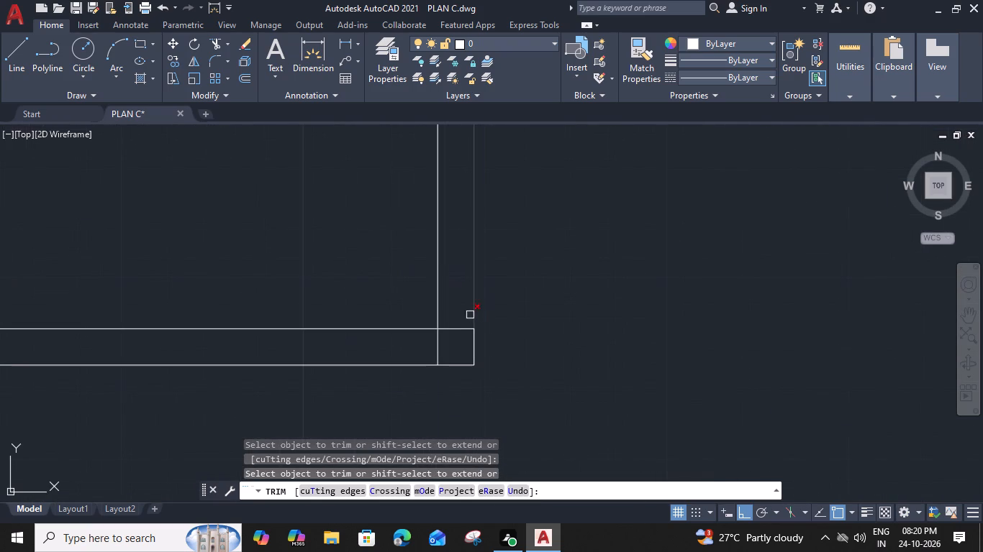
left_click(461, 319)
left_click(427, 358)
scroll(428, 351, "down", 4)
middle_click_drag(411, 238, 407, 290)
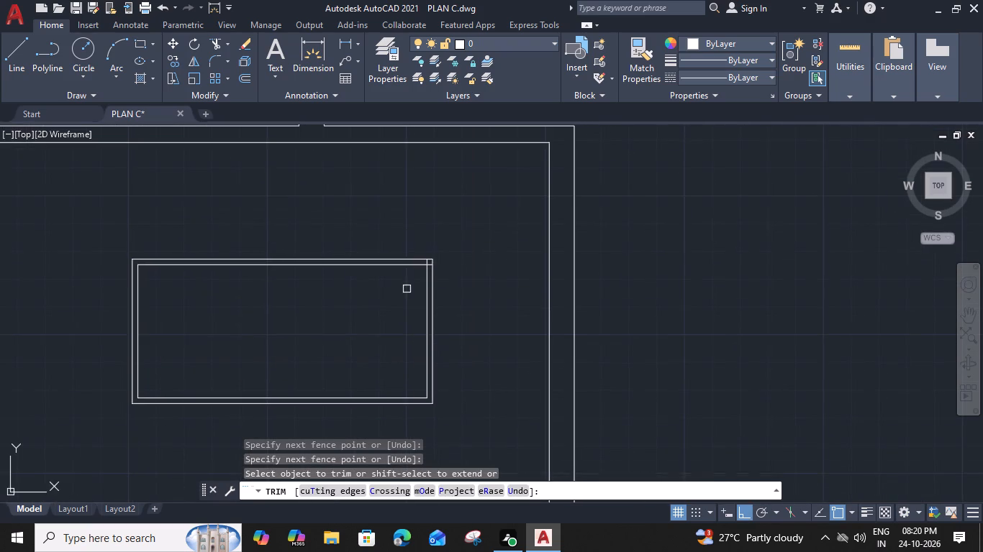
scroll(437, 241, "up", 4)
left_click_drag(397, 377, 370, 346)
key("Escape")
scroll(370, 344, "down", 3)
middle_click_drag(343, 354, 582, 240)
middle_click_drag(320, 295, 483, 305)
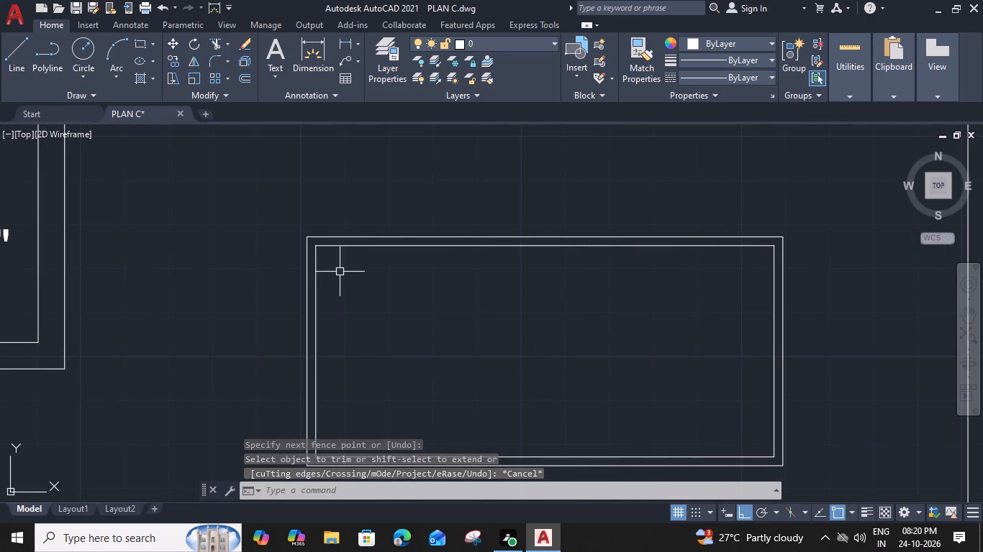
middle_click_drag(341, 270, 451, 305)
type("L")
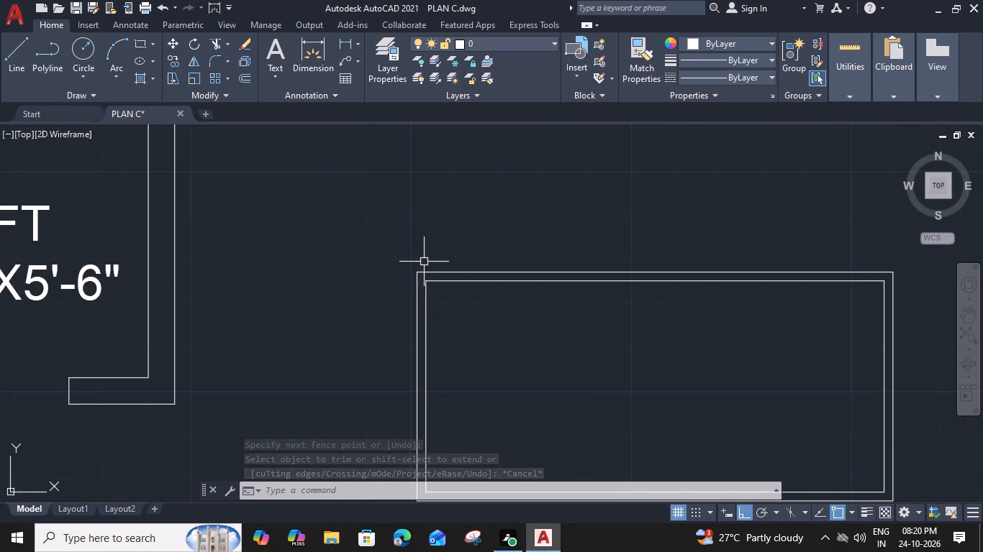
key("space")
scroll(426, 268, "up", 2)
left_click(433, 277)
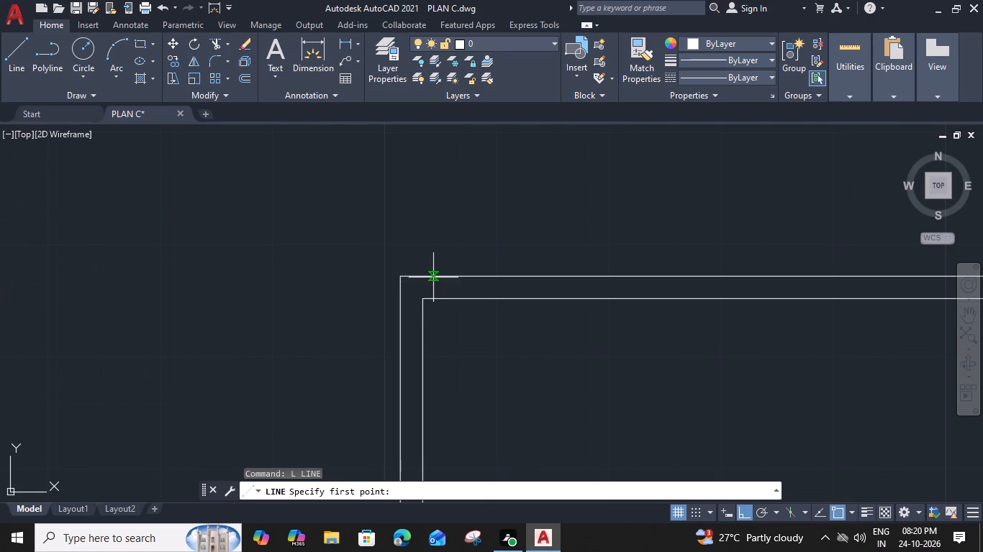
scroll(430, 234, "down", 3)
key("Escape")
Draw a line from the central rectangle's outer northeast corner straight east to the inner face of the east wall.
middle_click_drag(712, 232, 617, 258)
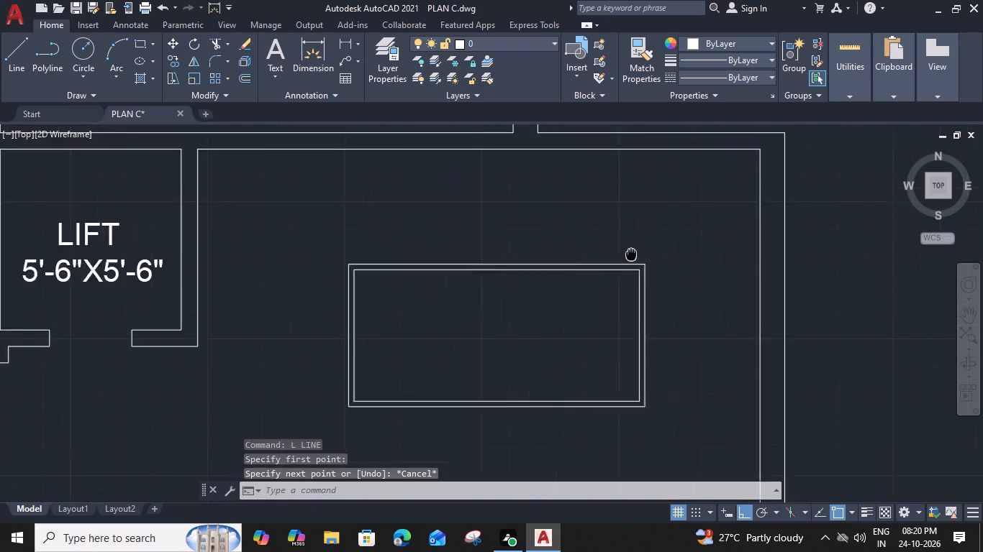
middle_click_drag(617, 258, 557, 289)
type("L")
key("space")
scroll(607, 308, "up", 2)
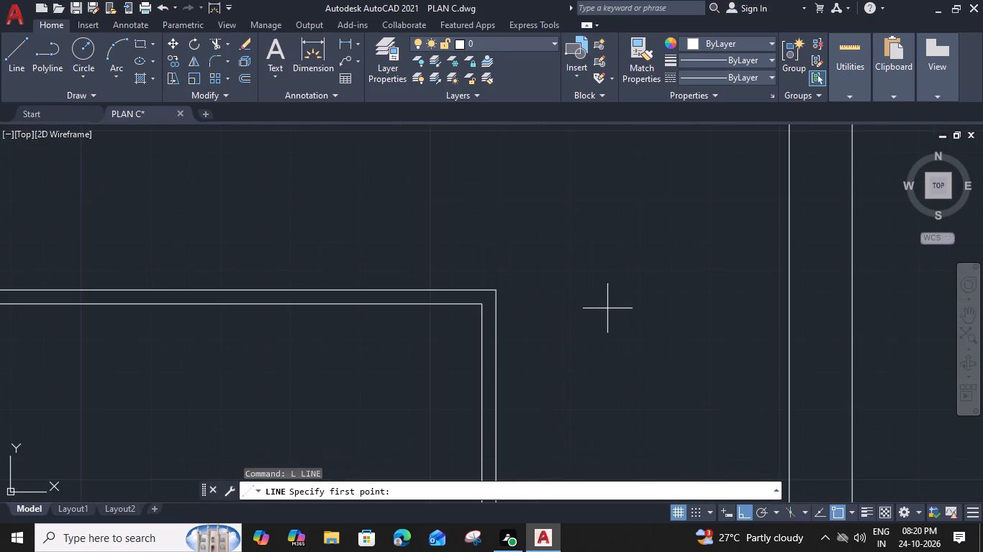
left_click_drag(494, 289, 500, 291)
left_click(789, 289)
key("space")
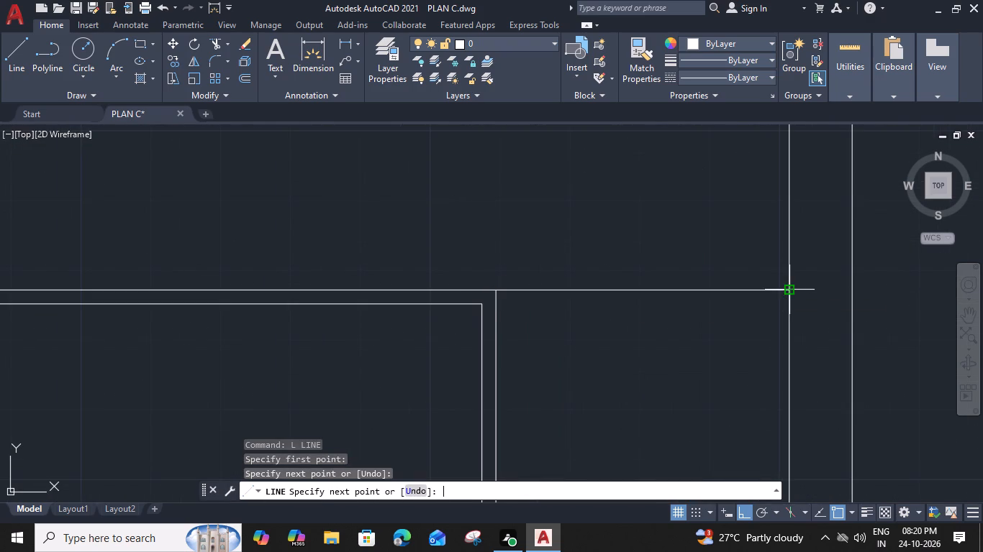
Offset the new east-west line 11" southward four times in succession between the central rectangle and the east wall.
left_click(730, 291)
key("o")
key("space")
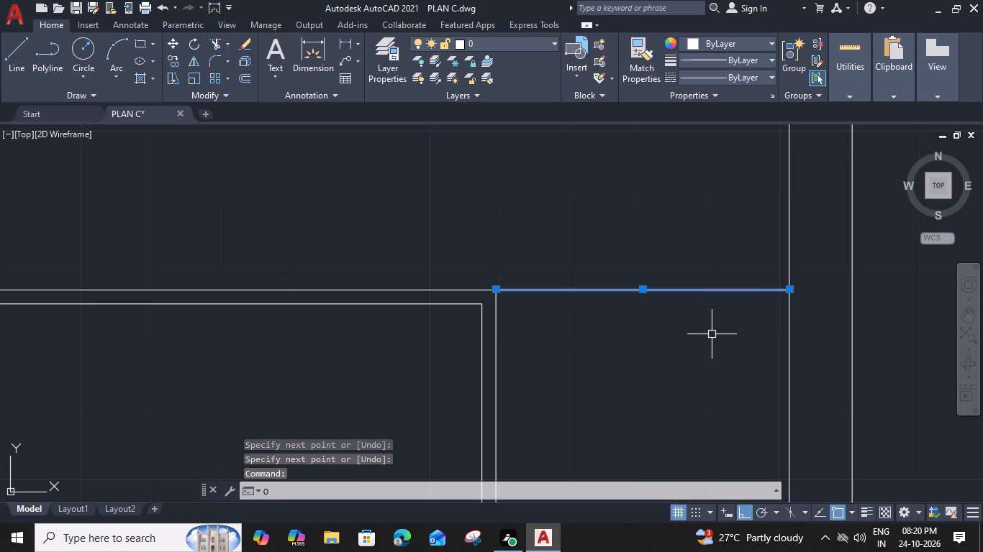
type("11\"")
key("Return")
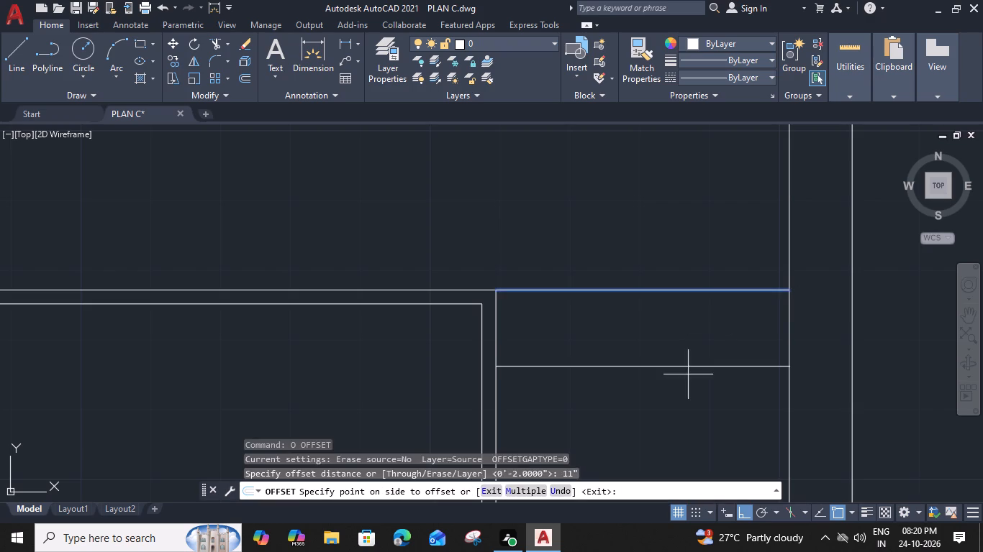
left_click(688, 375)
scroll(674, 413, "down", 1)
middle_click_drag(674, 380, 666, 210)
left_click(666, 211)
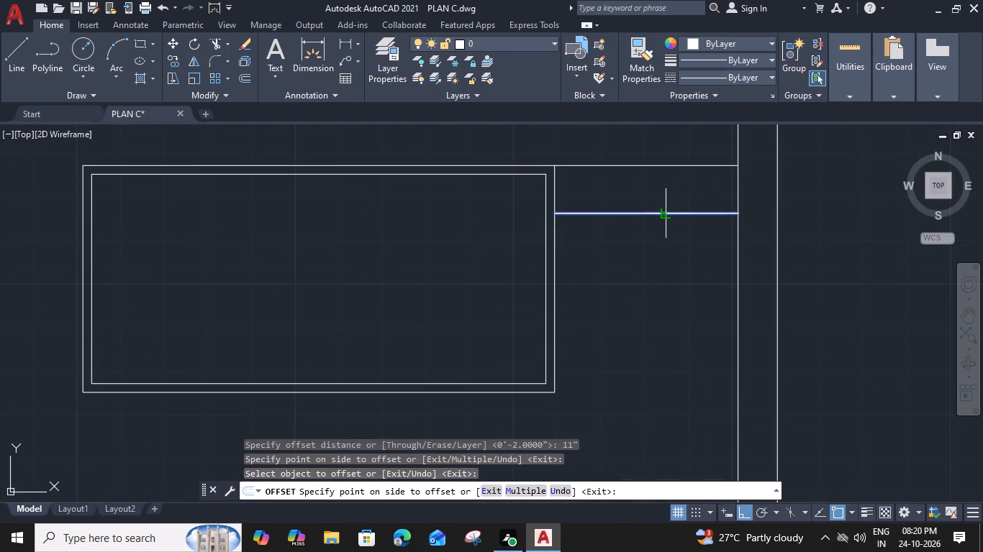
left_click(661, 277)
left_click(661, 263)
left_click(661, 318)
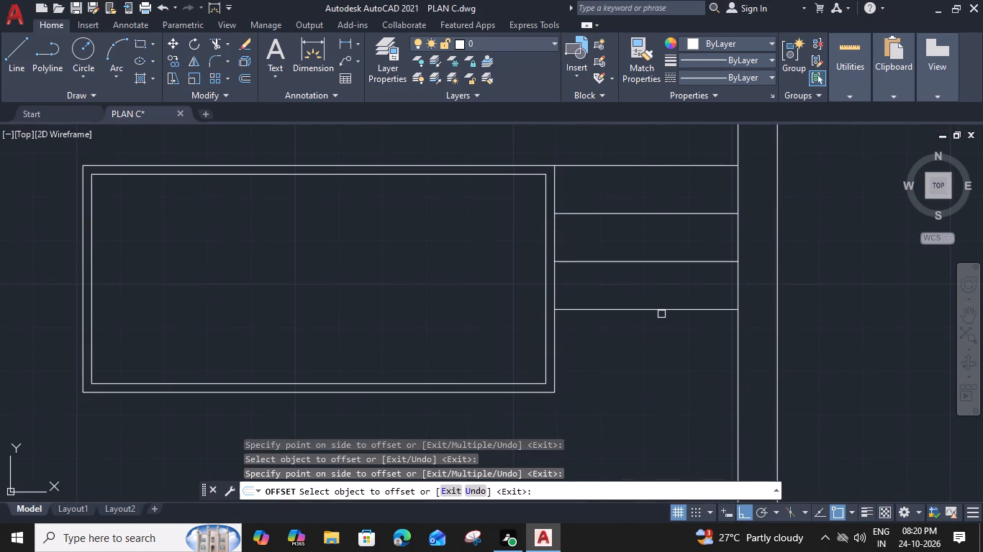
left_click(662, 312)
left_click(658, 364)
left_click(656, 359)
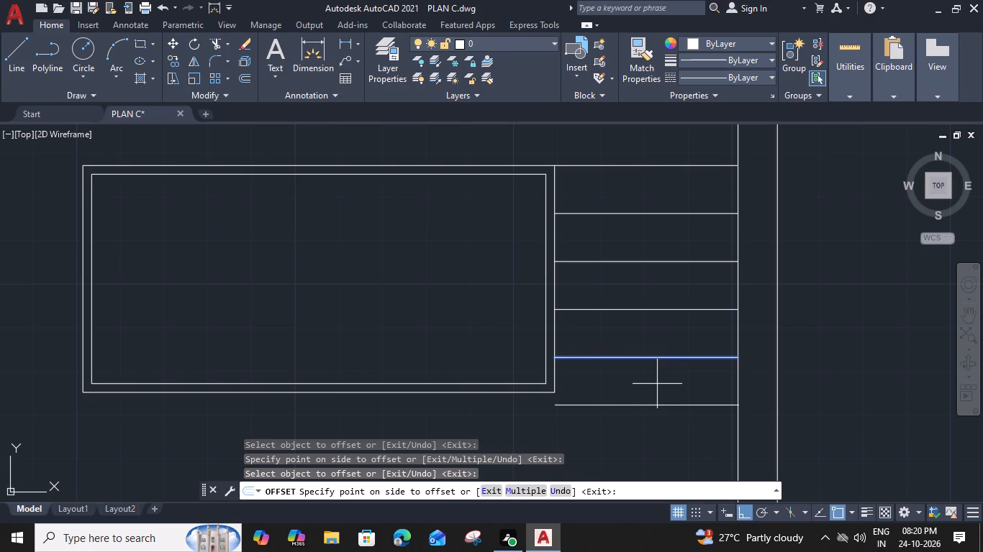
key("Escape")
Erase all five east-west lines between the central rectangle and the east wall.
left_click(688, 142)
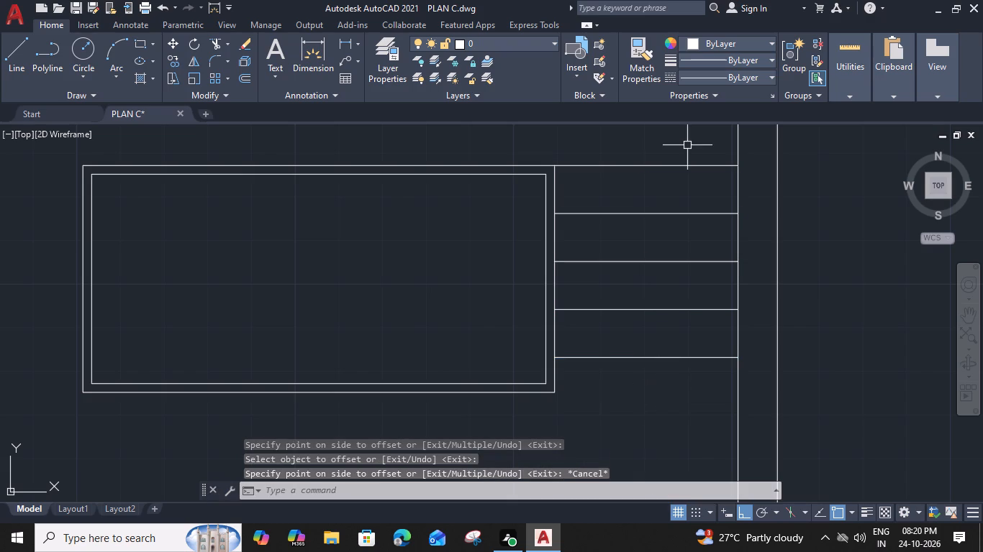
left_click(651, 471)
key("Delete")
Draw a line from the midpoint of the central rectangle's outer east side straight east to the inner face of the east wall.
key("l")
key("space")
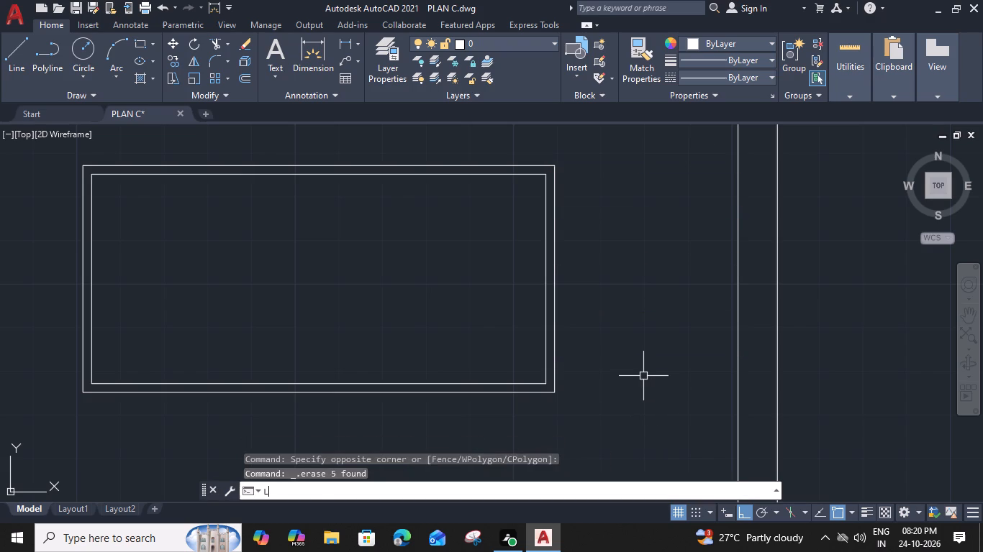
left_click(558, 280)
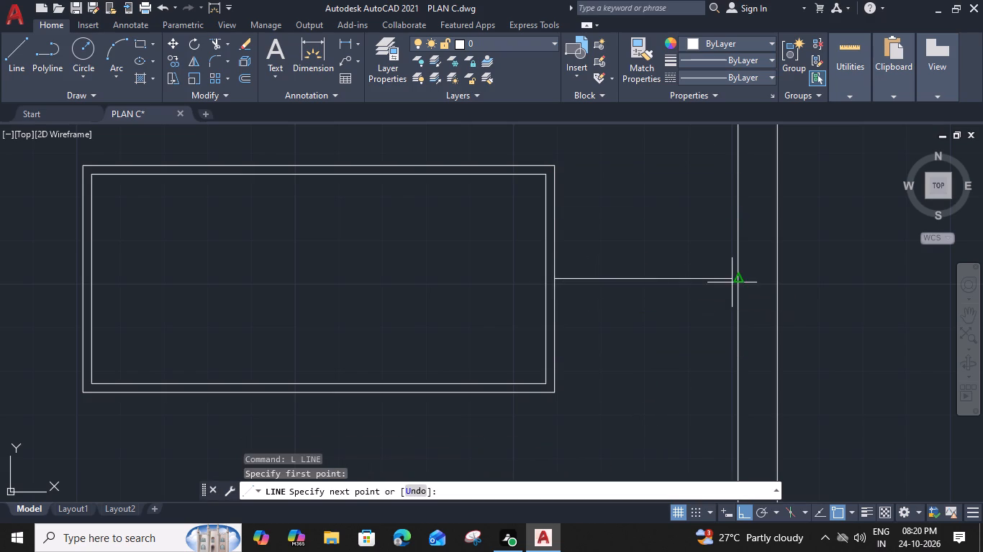
left_click(740, 279)
key("space")
Offset the midpoint line at 11" spacing, twice to the north and twice to the south, as treads.
left_click(694, 280)
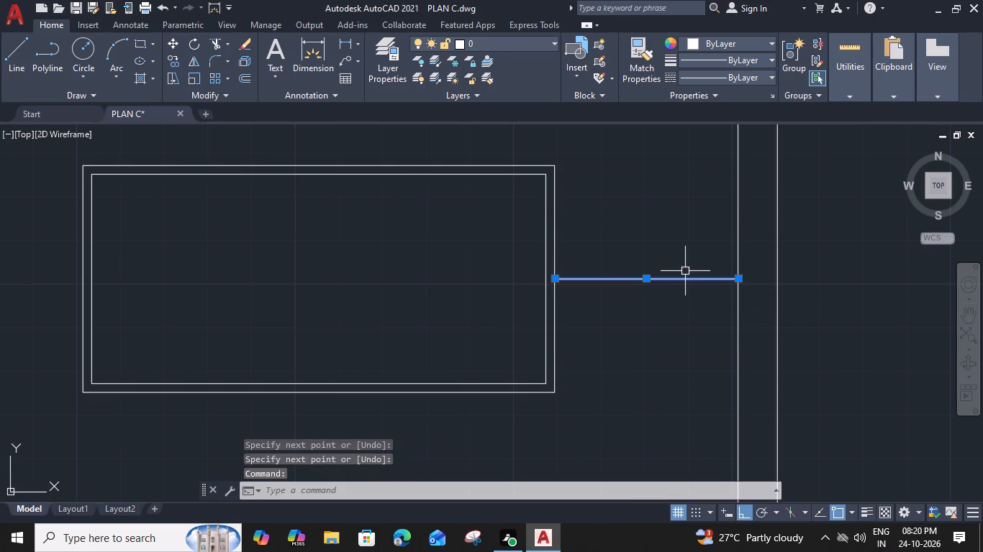
type("O 11\"")
key("Return")
left_click(688, 257)
left_click(686, 277)
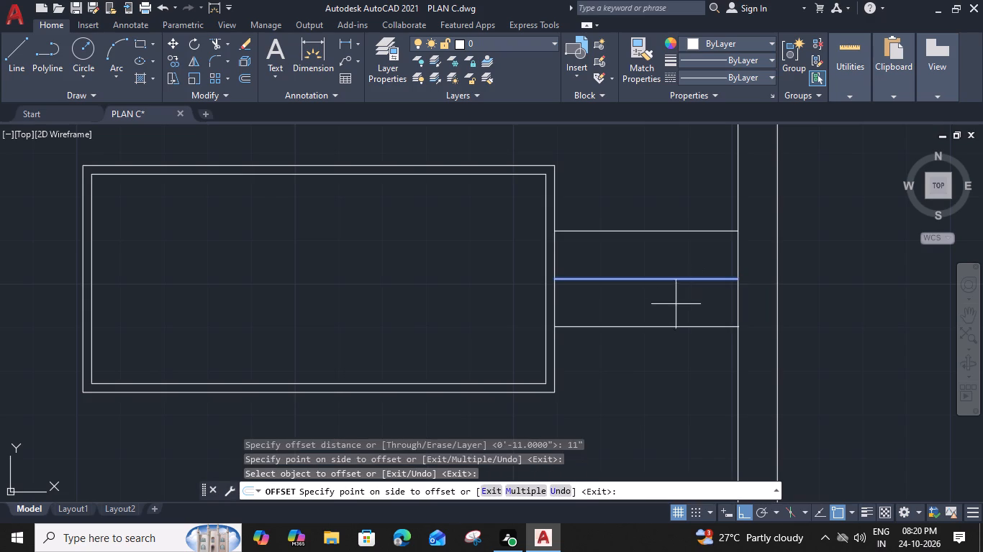
left_click(664, 359)
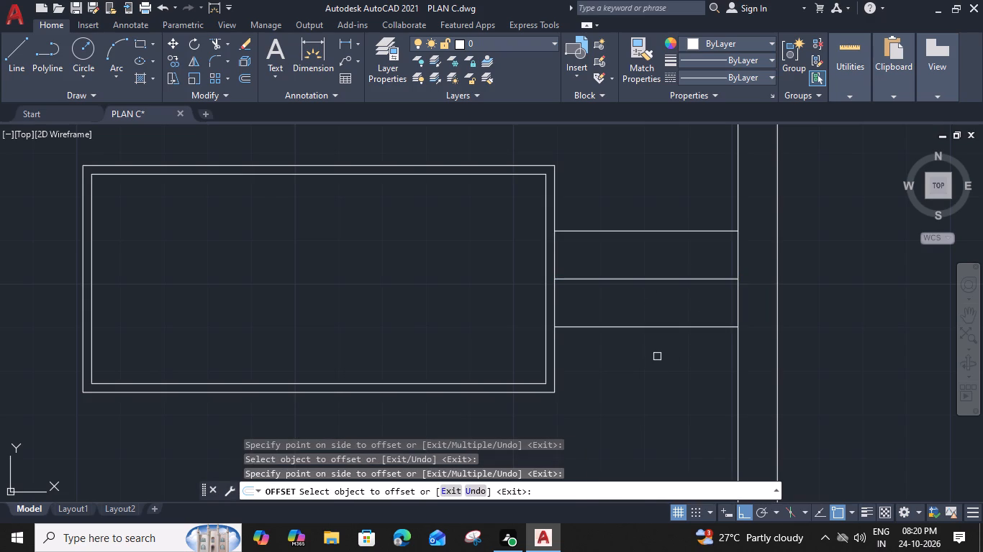
left_click(674, 229)
left_click(673, 193)
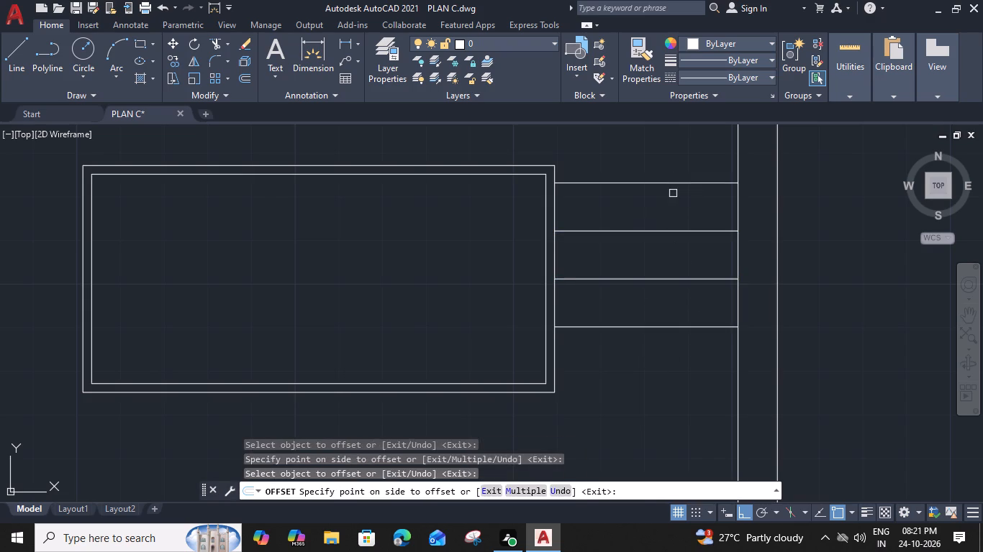
left_click(645, 326)
left_click(633, 396)
key("Escape")
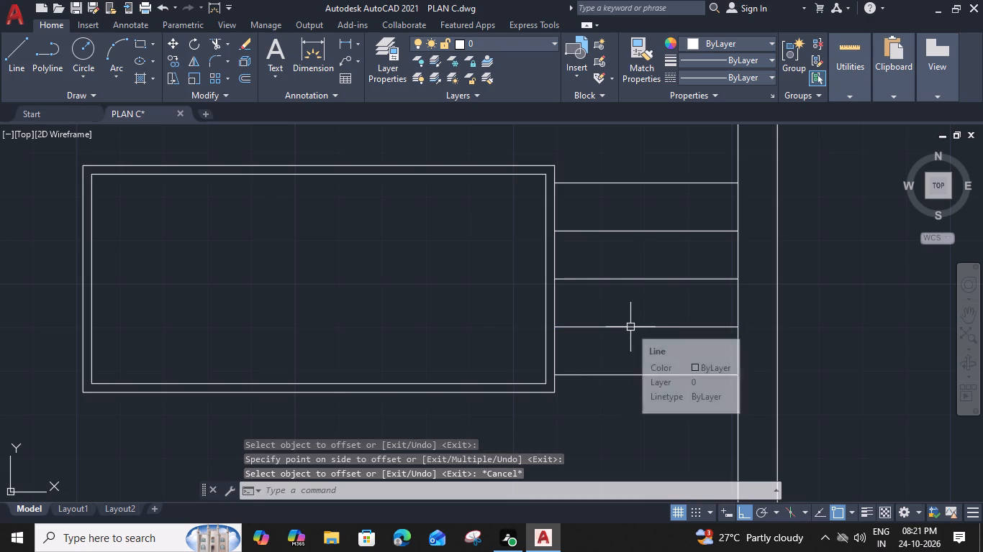
Draw a line from the central rectangle's outer northeast corner straight north to the inner face of the north wall.
middle_click_drag(636, 204, 700, 356)
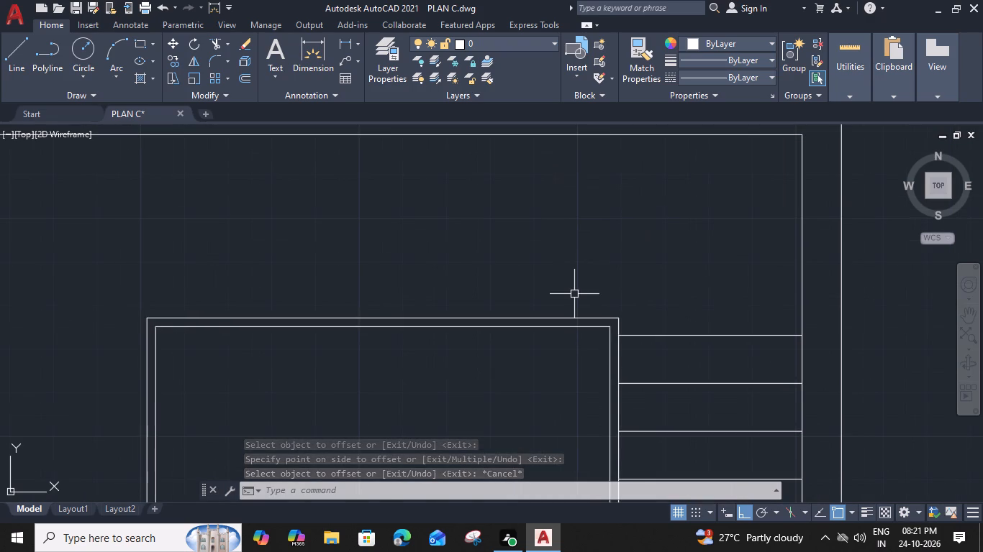
type("L")
key("space")
left_click(617, 319)
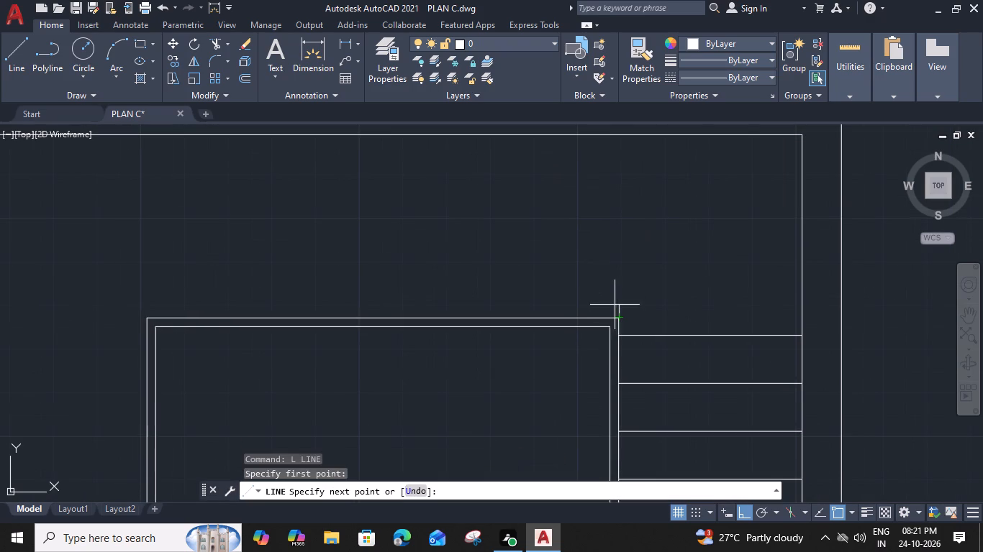
left_click(620, 136)
key("Escape")
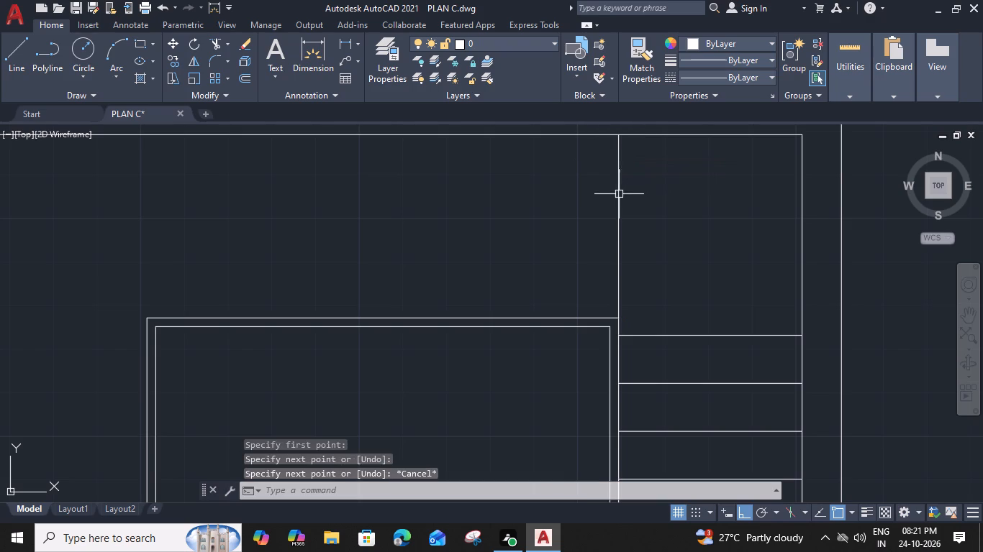
Offset the north-south line 11" westward four times in succession along the north side of the central rectangle.
left_click(616, 192)
type("O")
key("space")
key("1")
key("1")
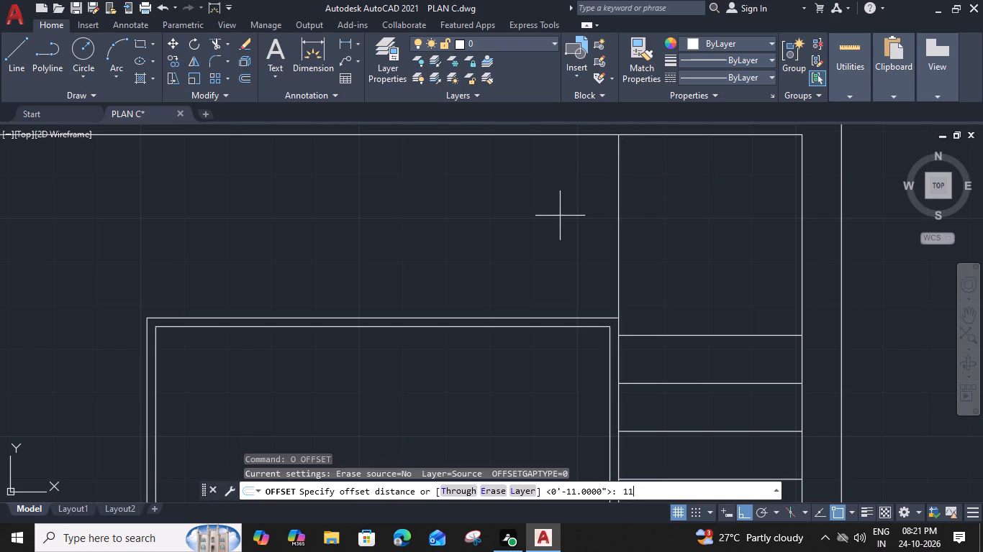
key("shift+quotedbl")
key("Return")
left_click(517, 224)
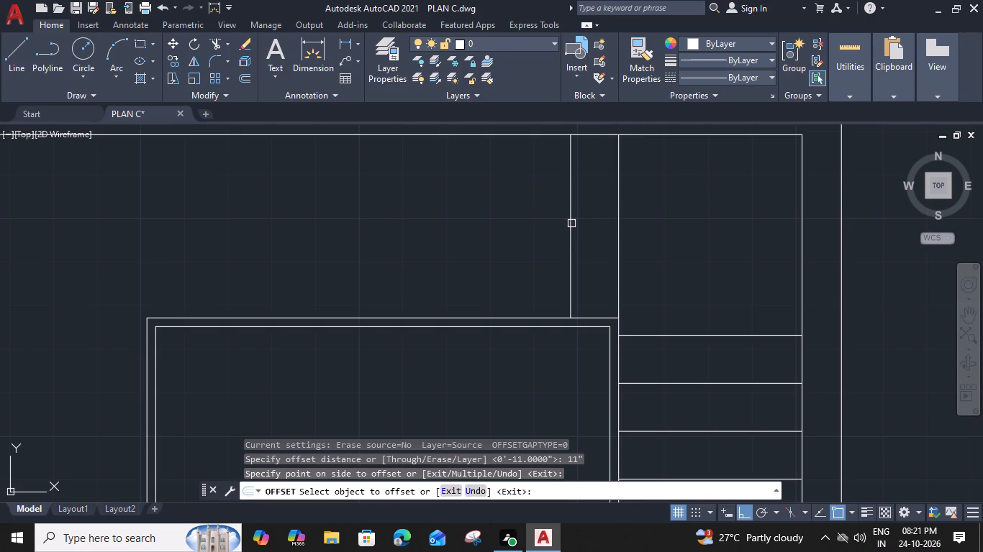
left_click(570, 221)
left_click(487, 235)
left_click(522, 234)
left_click(468, 239)
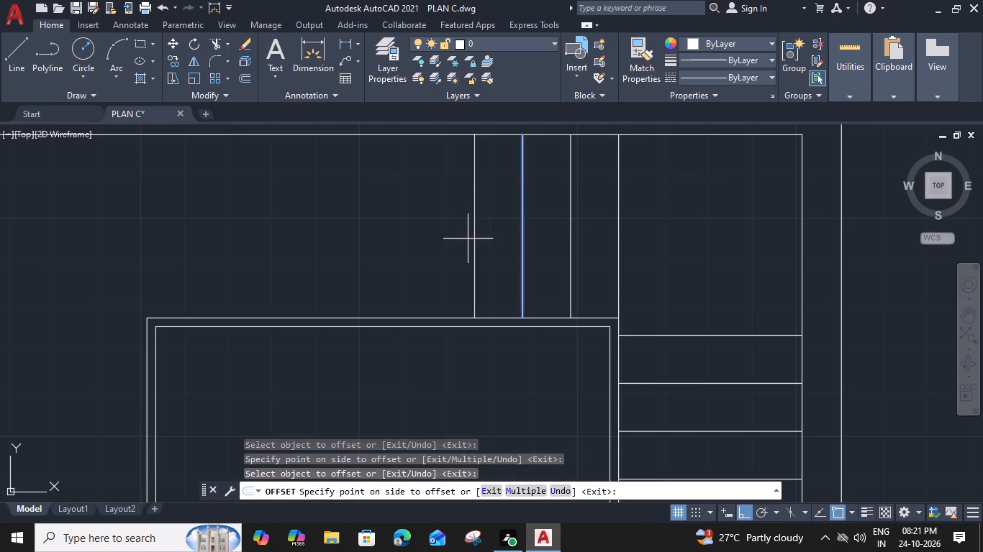
left_click(476, 239)
left_click_drag(384, 267, 374, 271)
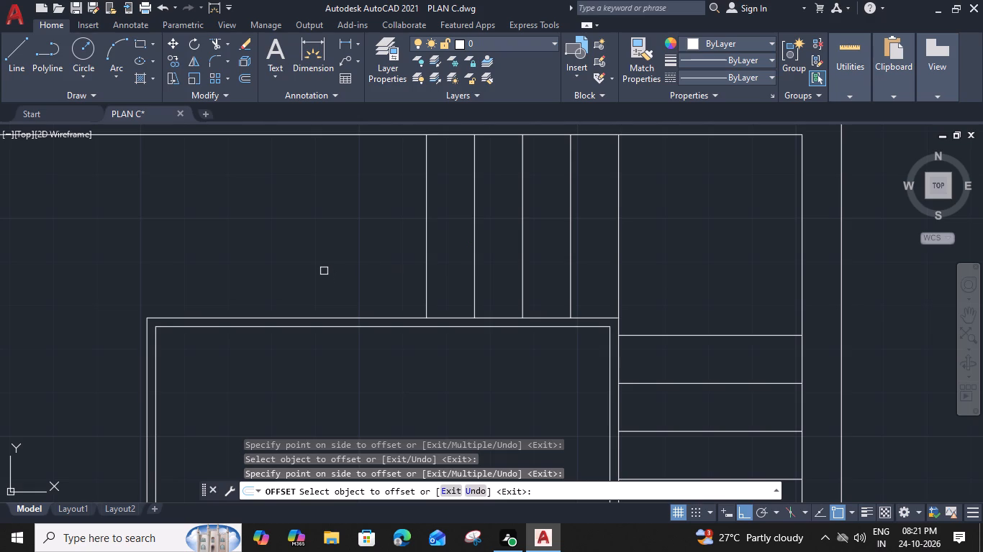
Continue the 11" westward offsets with five more tread lines, ending near the central rectangle's northwest corner.
left_click(323, 271)
left_click(430, 251)
left_click(376, 249)
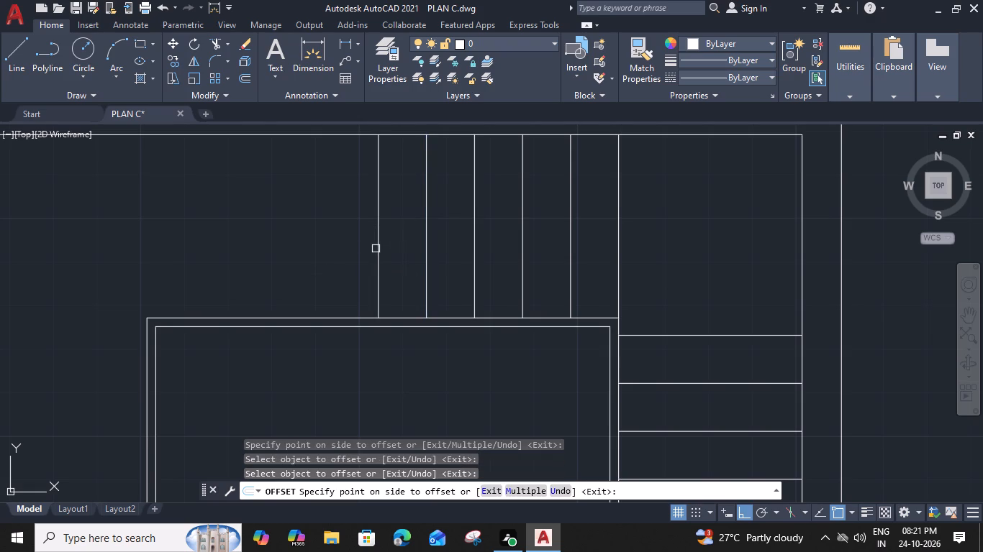
left_click(379, 254)
left_click(312, 264)
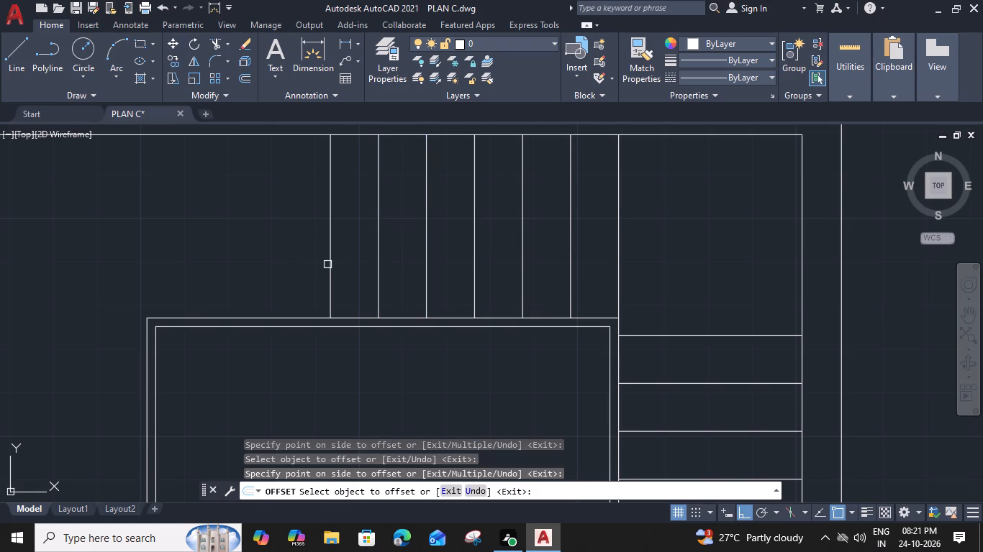
left_click(324, 267)
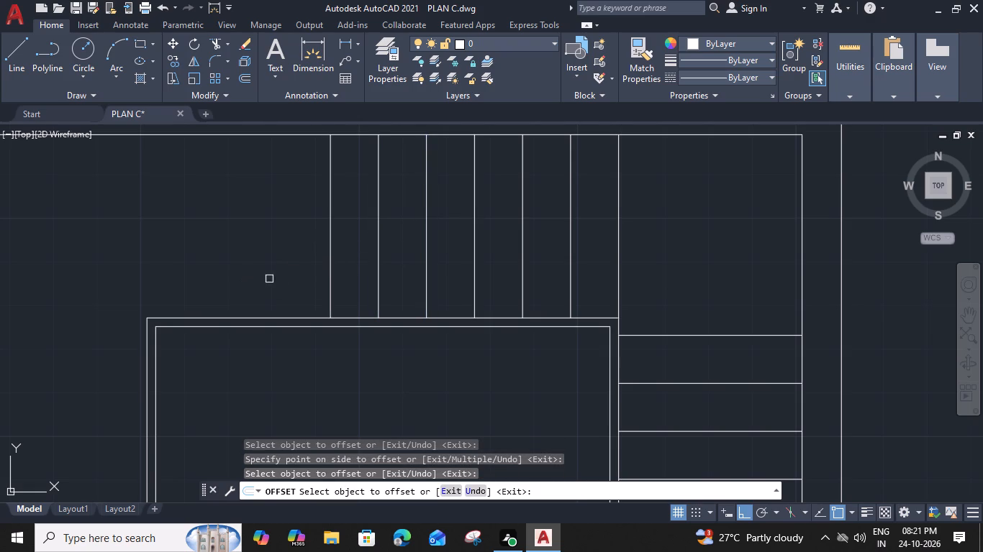
left_click(333, 274)
left_click(245, 279)
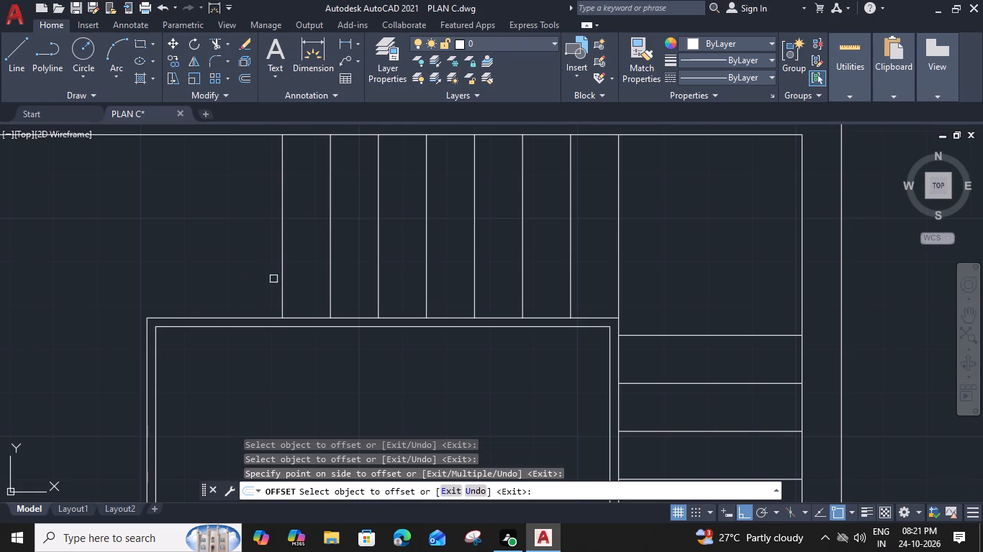
left_click(283, 280)
left_click(198, 288)
left_click(234, 289)
left_click(176, 295)
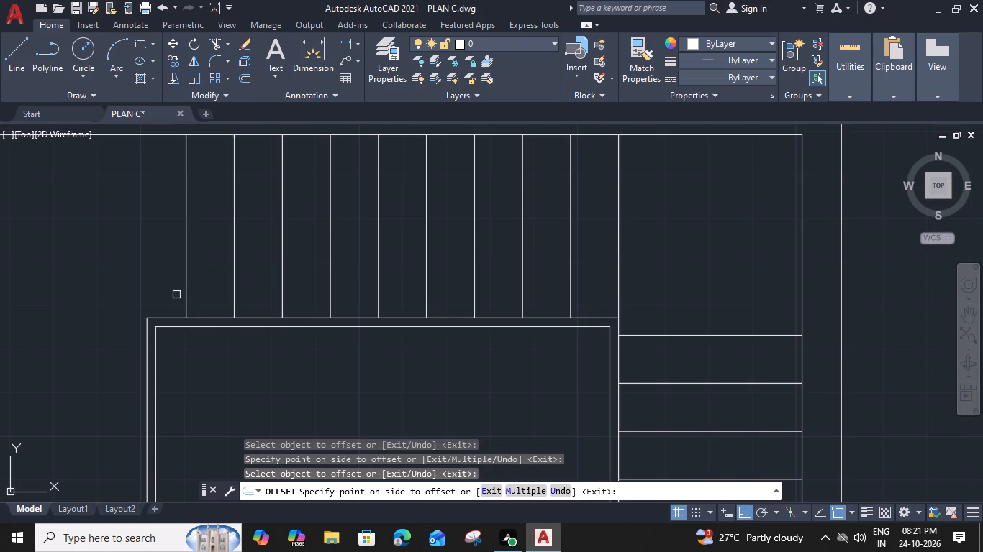
scroll(273, 324, "down", 2)
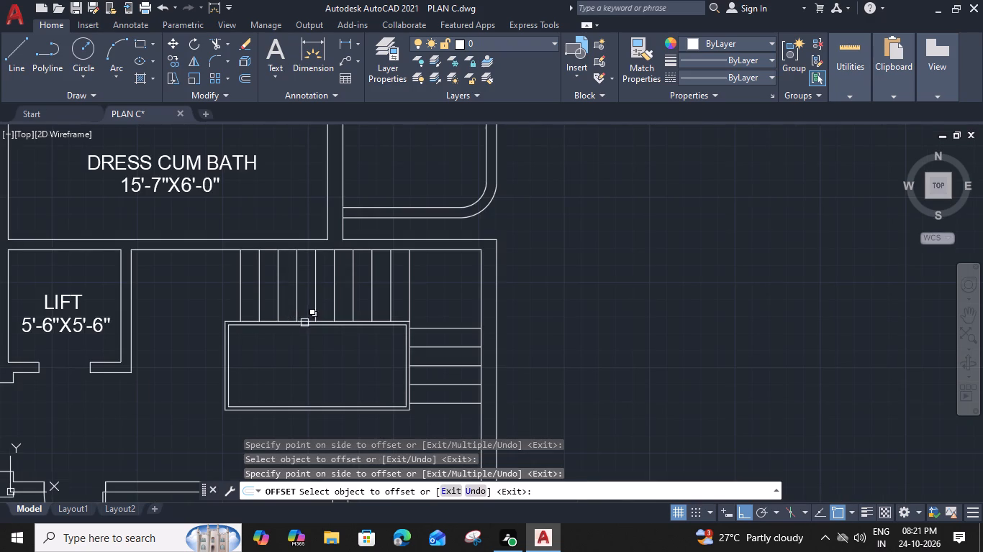
key("Escape")
Draw a line from the central rectangle's outer southeast corner straight south to the inner face of the south wall.
middle_click_drag(350, 389, 369, 336)
type("L")
key("space")
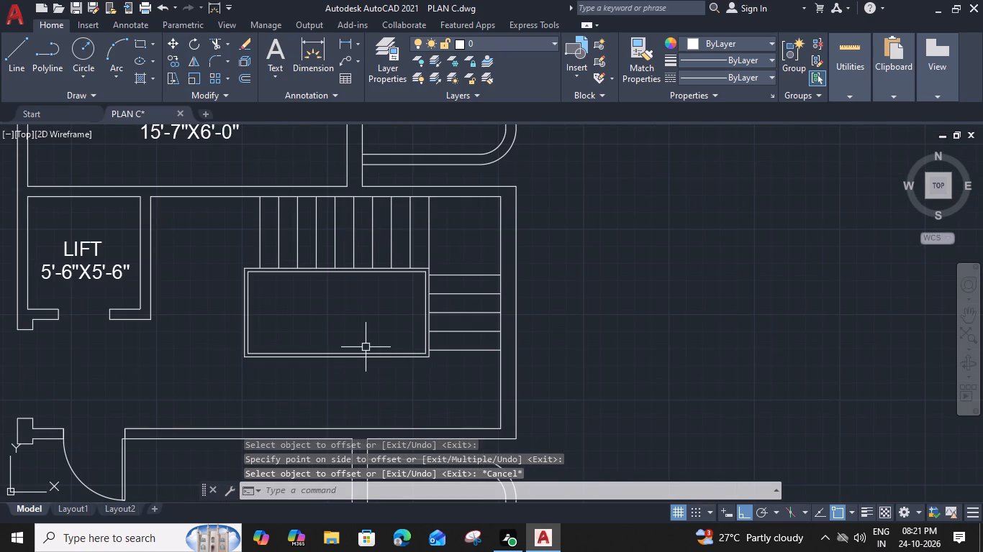
scroll(395, 374, "up", 2)
left_click(479, 332)
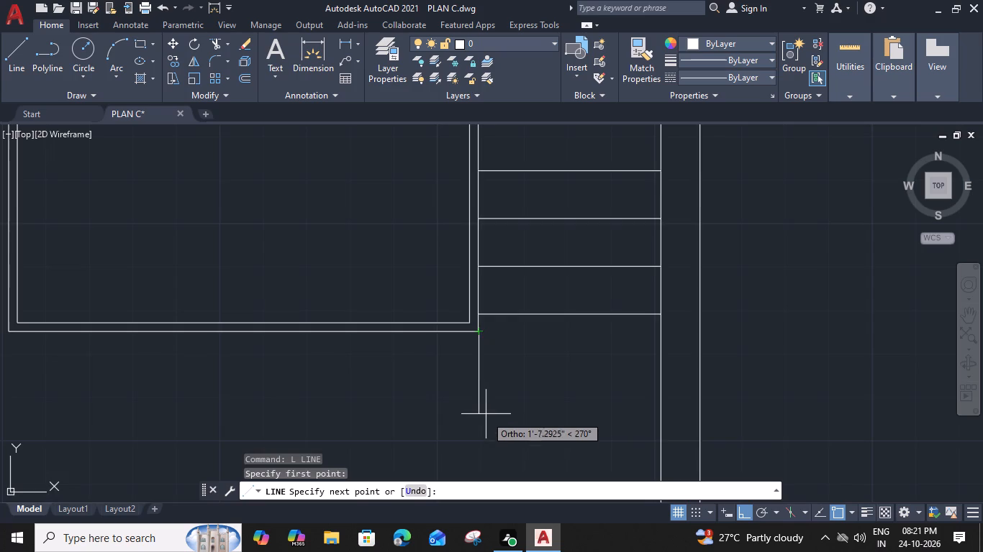
middle_click_drag(486, 406, 486, 295)
left_click(479, 401)
key("space")
key("space")
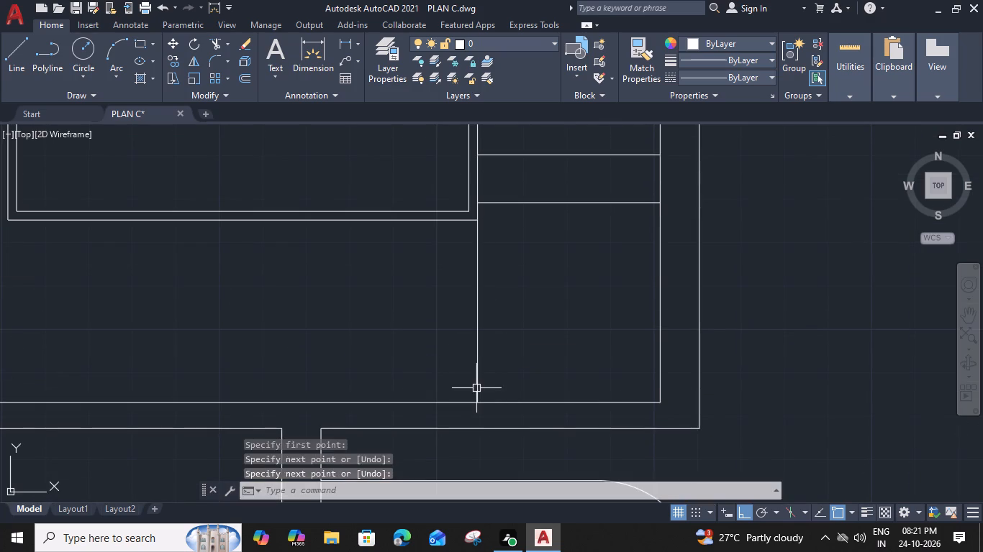
Offset the line south of the central rectangle's outer southeast corner 11" westward three times in succession.
left_click(476, 370)
key("Escape")
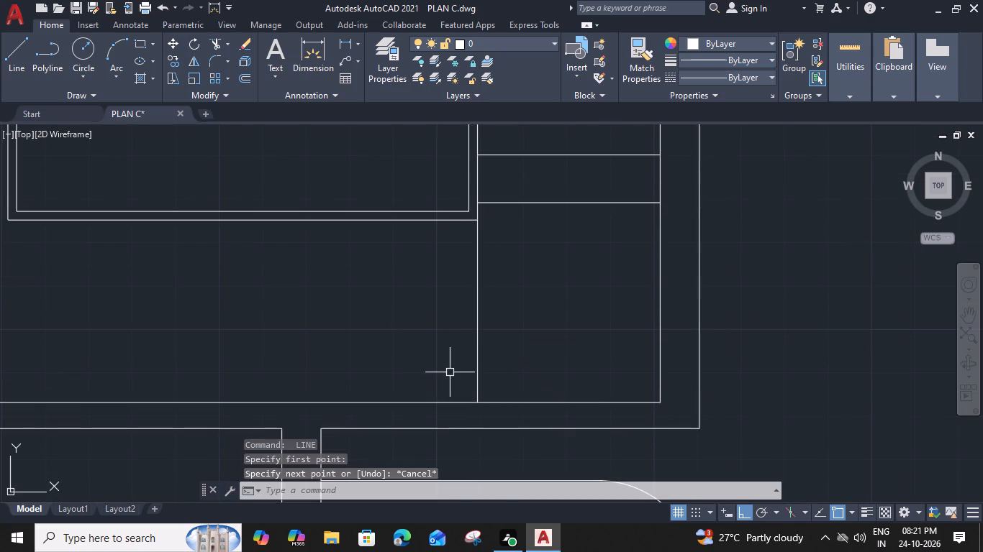
left_click(484, 360)
left_click(460, 382)
key("o")
key("space")
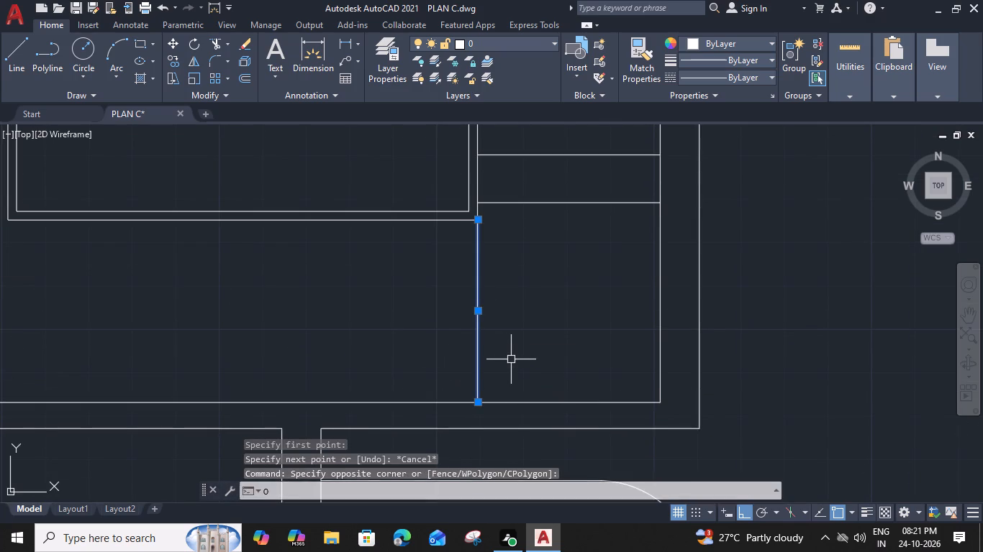
type("11")
key("shift+quotedbl")
key("Return")
left_click(280, 362)
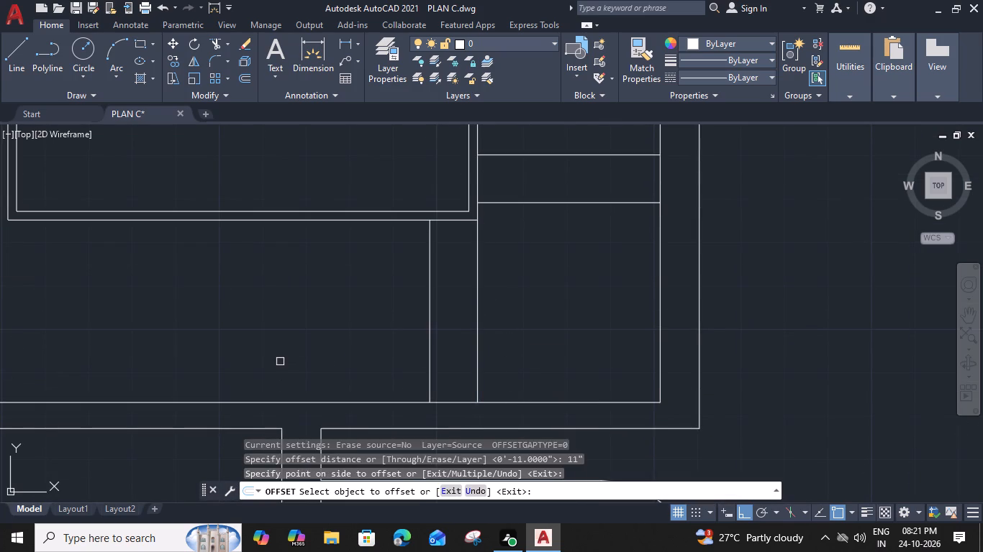
left_click(427, 323)
left_click(361, 326)
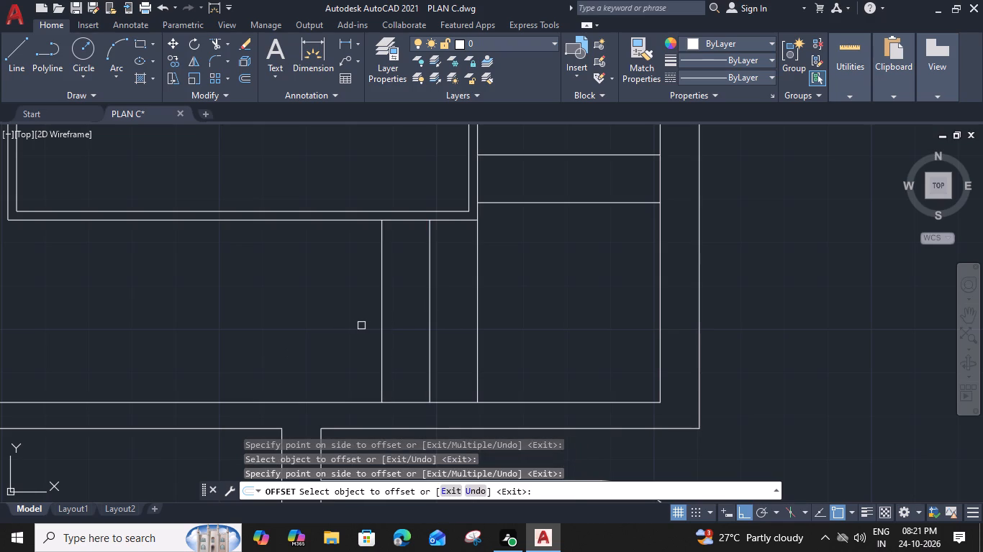
left_click(379, 329)
left_click(329, 328)
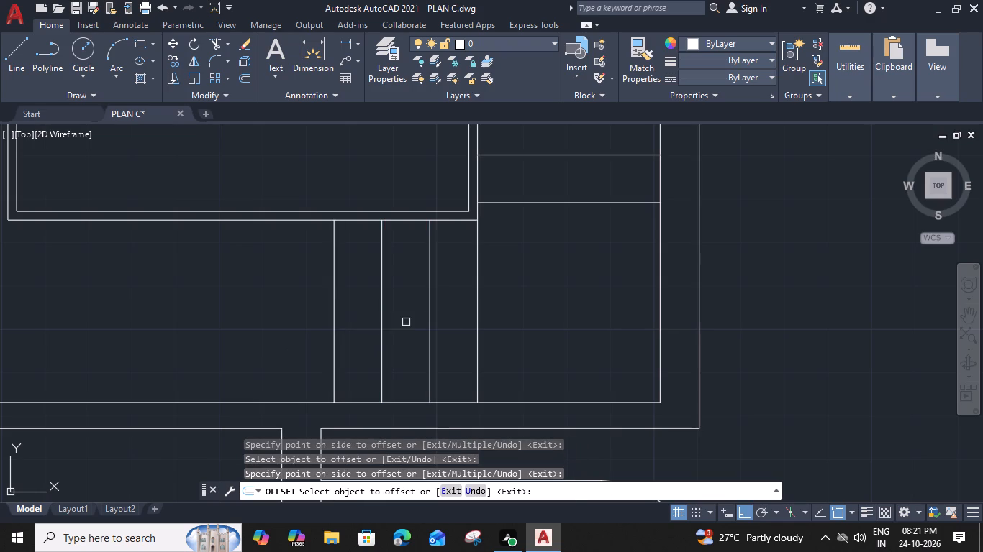
Continue the 11" westward offsets with six more tread lines, ending near the central rectangle's southwest corner.
left_click(335, 312)
left_click(261, 322)
left_click(286, 318)
left_click(205, 329)
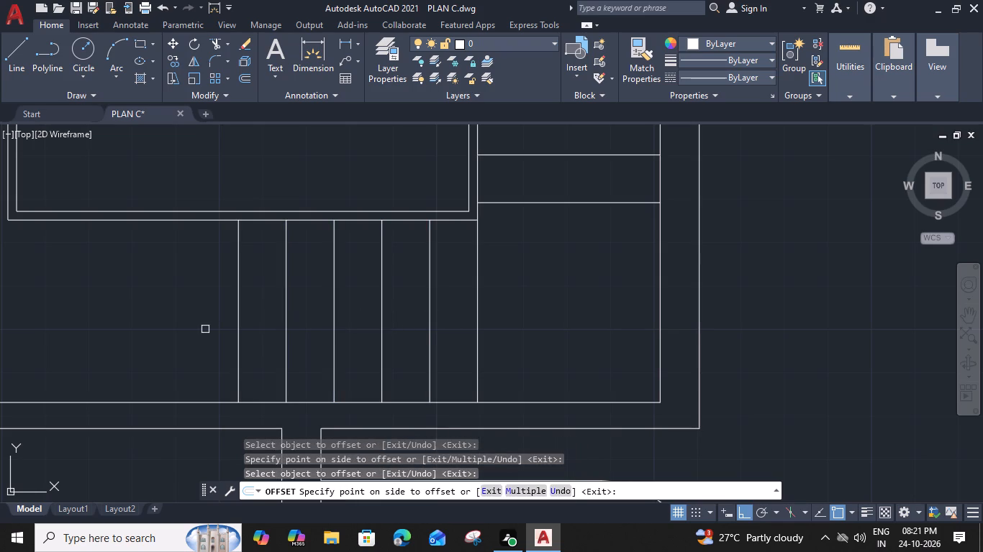
middle_click_drag(216, 325, 400, 330)
left_click(421, 327)
left_click(343, 332)
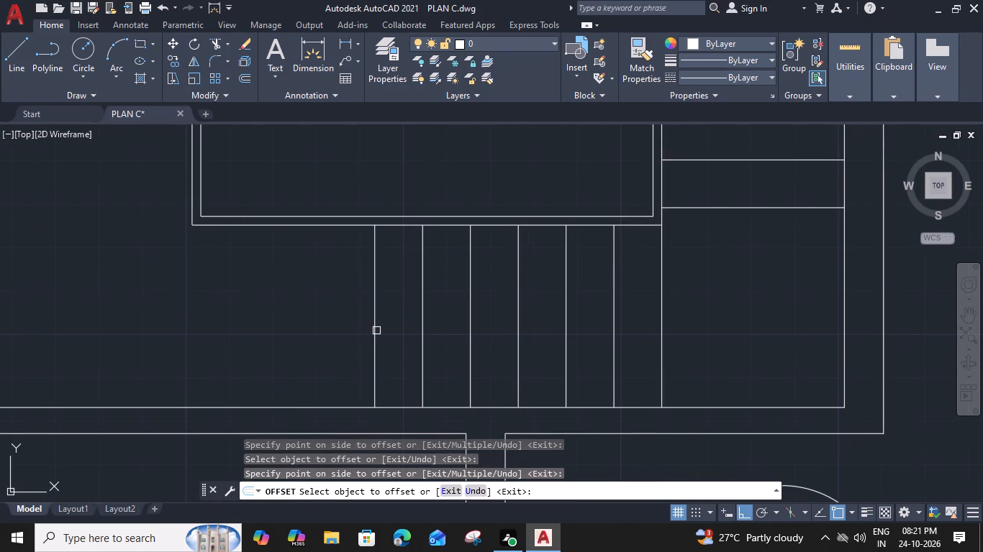
left_click(373, 328)
left_click(294, 334)
left_click(326, 331)
left_click(263, 338)
left_click(282, 337)
left_click(217, 340)
key("Escape")
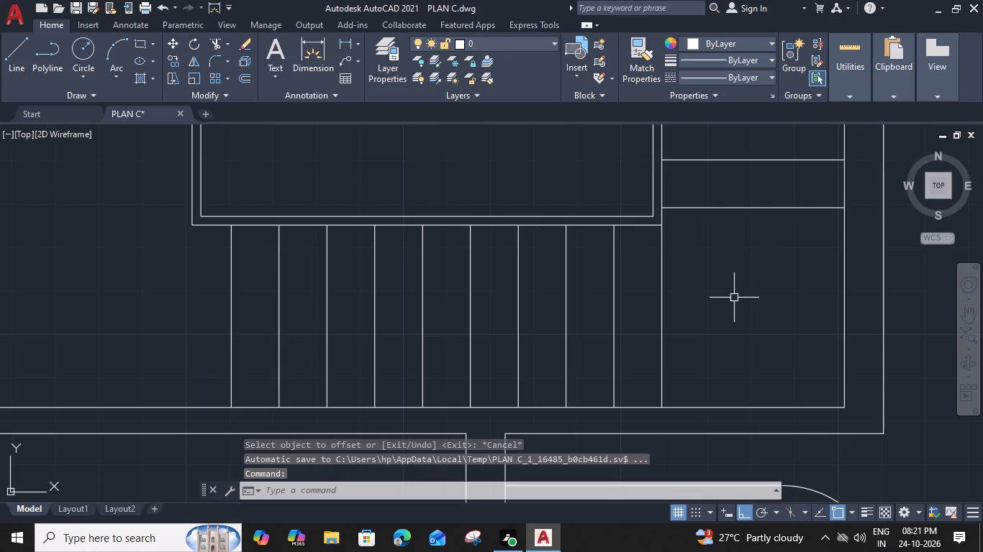
Move all ten south tread lines west so the easternmost one aligns with the inner rectangle's east edge.
left_click(729, 294)
left_click(243, 308)
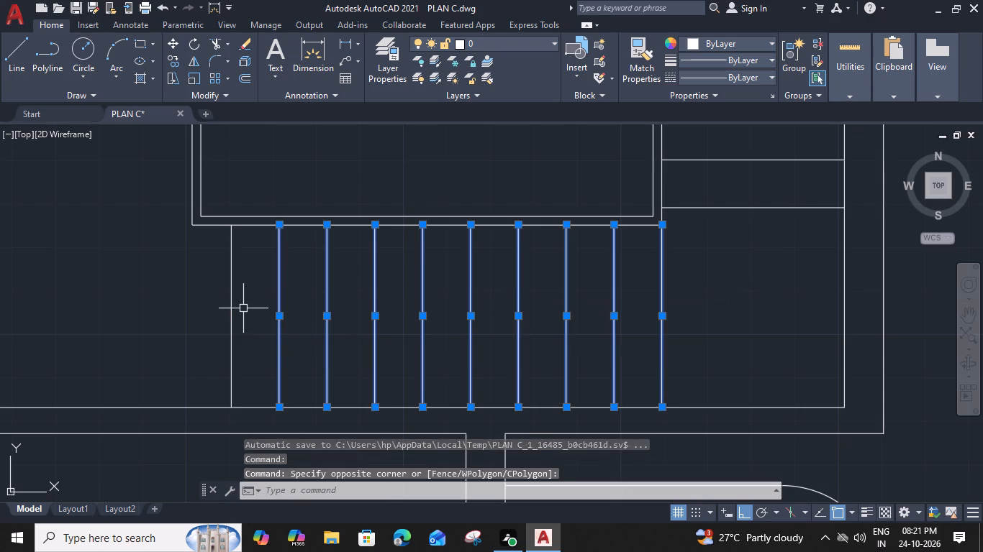
key("Escape")
left_click_drag(721, 290, 644, 294)
left_click_drag(4, 318, 16, 321)
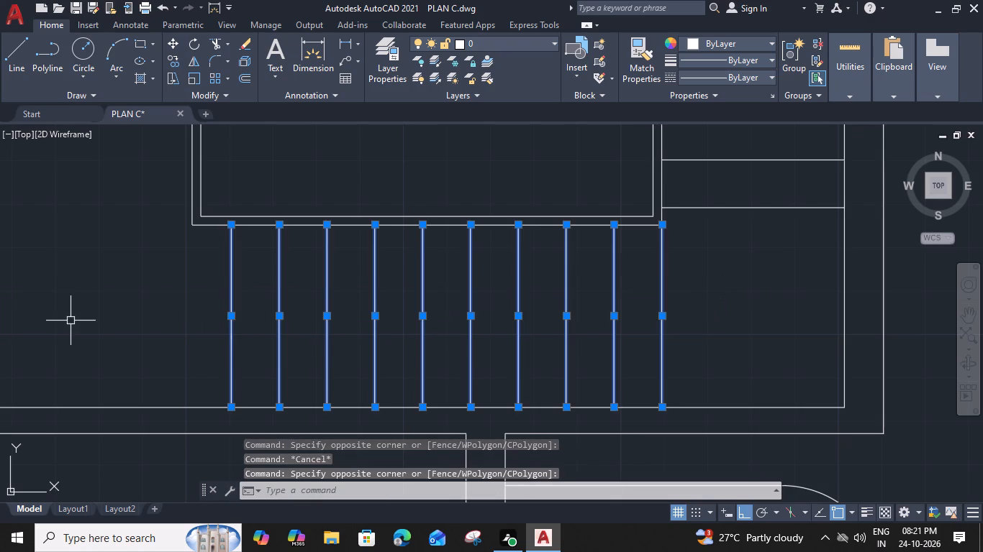
type("M")
key("space")
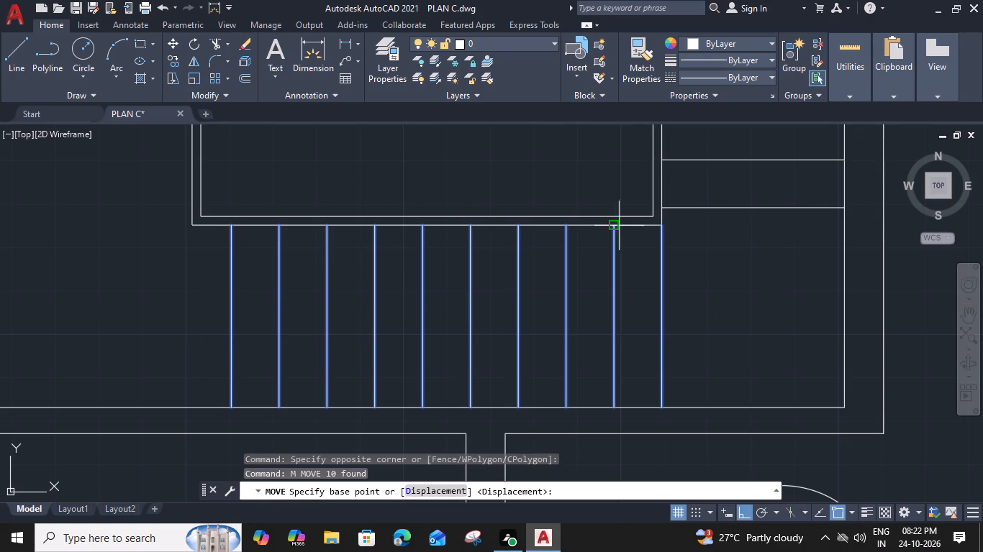
left_click(660, 226)
scroll(660, 226, "up", 1)
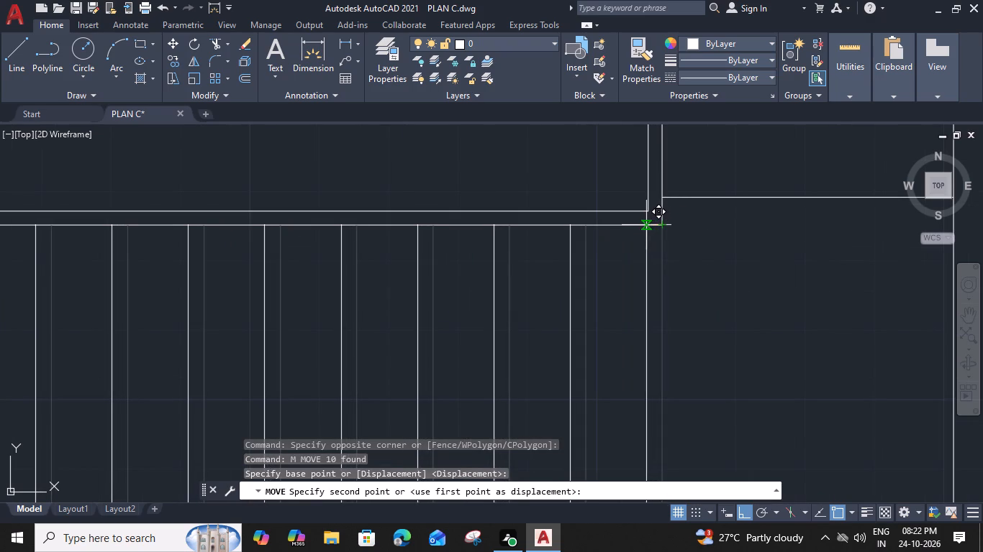
left_click(646, 225)
Offset three end treads by 1": the north flight's westernmost westward, the east flight's northernmost northward, and the south flight's easternmost eastward.
scroll(692, 259, "down", 2)
middle_click_drag(703, 278, 677, 326)
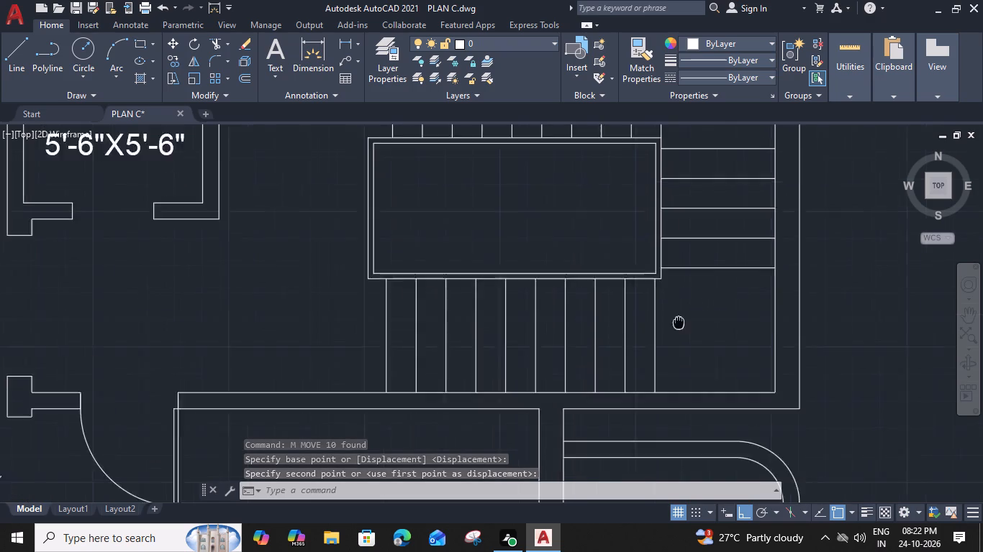
middle_click_drag(677, 326, 628, 488)
middle_click_drag(332, 281, 445, 291)
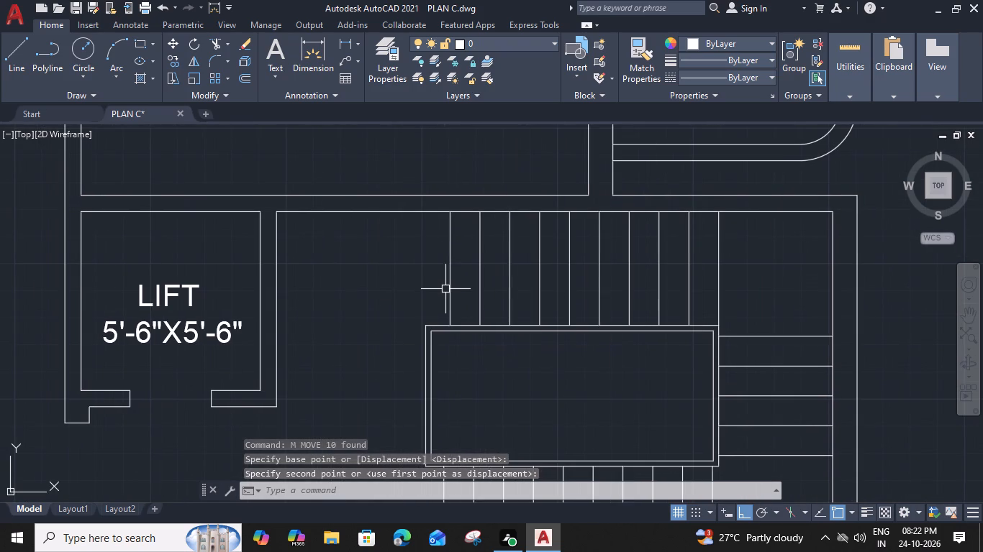
left_click(450, 285)
type("O 1")
key("shift+quotedbl")
key("Return")
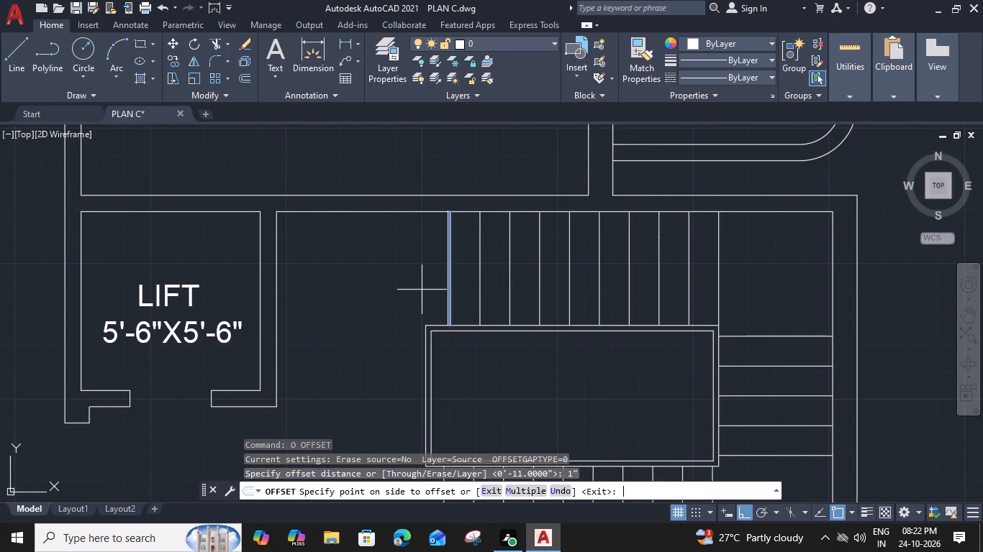
left_click(413, 290)
left_click(760, 336)
left_click(761, 306)
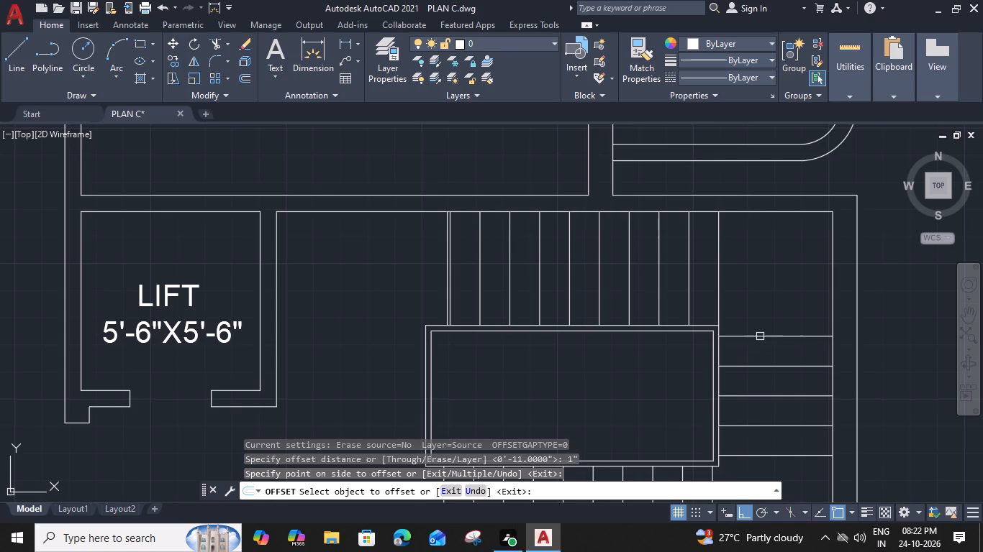
middle_click_drag(733, 349, 722, 300)
left_click(701, 432)
left_click(722, 434)
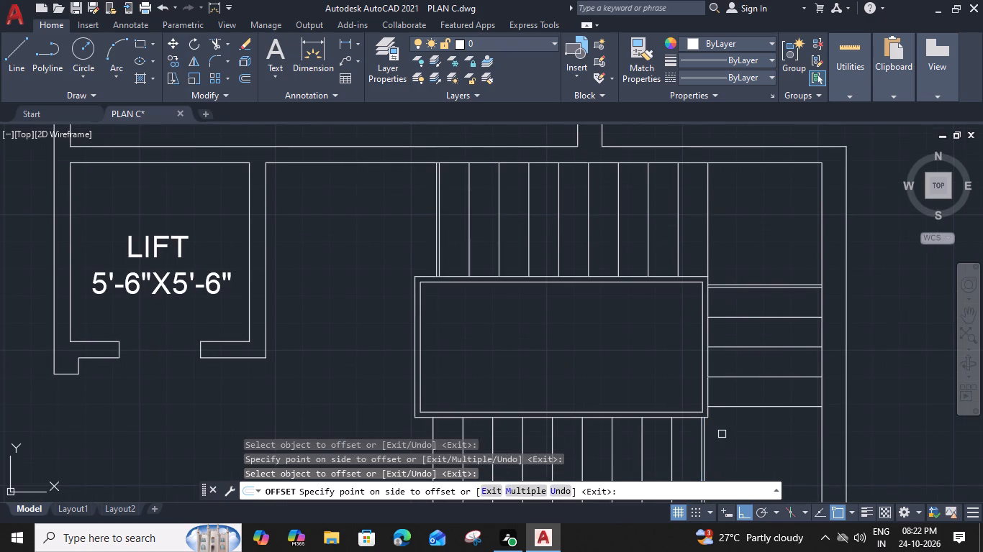
key("Escape")
Select the 1" offset line at the north flight's west end and open the list of linetypes to load.
scroll(435, 206, "up", 1)
left_click(435, 206)
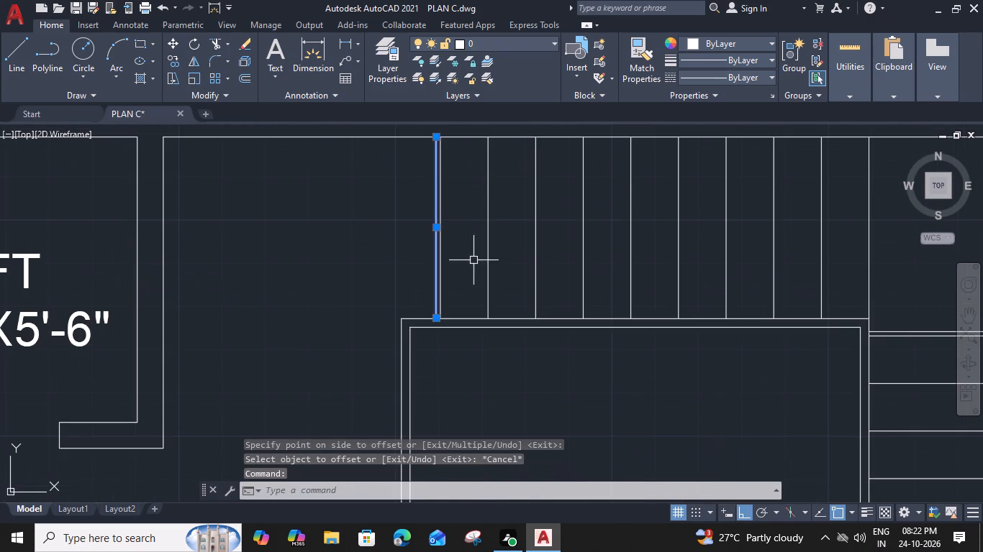
scroll(476, 261, "down", 1)
left_click(755, 78)
left_click(745, 144)
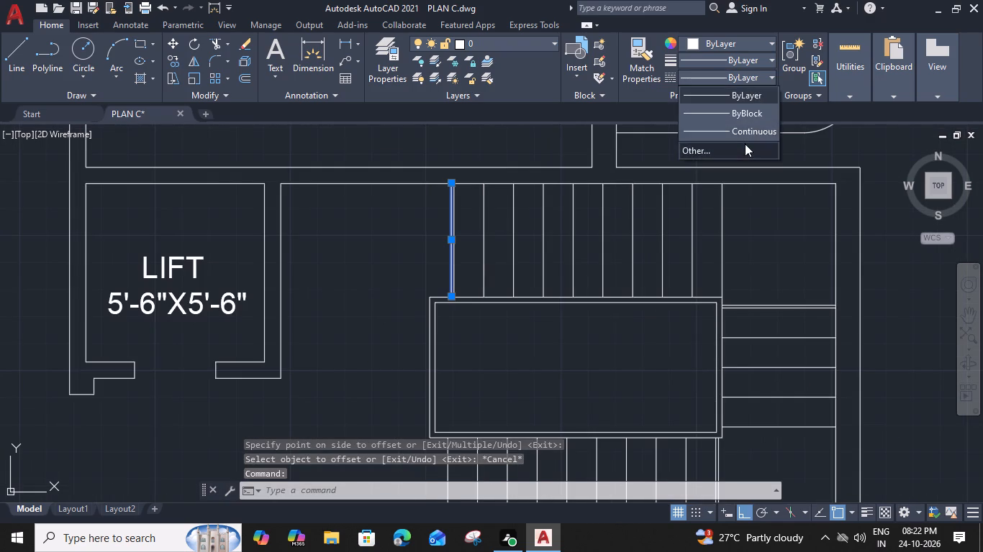
left_click(613, 146)
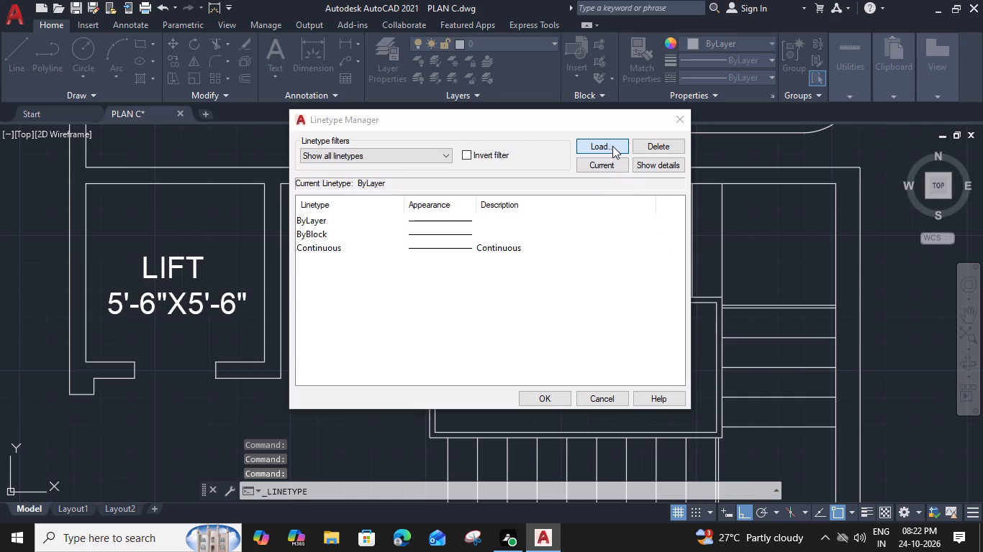
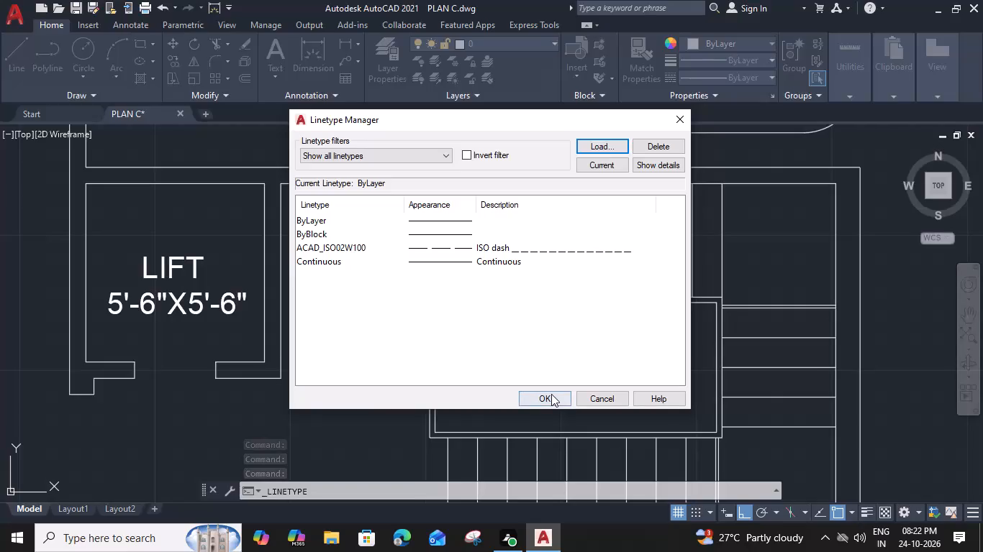
Assign the ACAD_ISO02W100 linetype to the three offset end-tread lines, one in each stair flight.
scroll(450, 246, "up", 2)
left_click(449, 247)
scroll(449, 254, "down", 2)
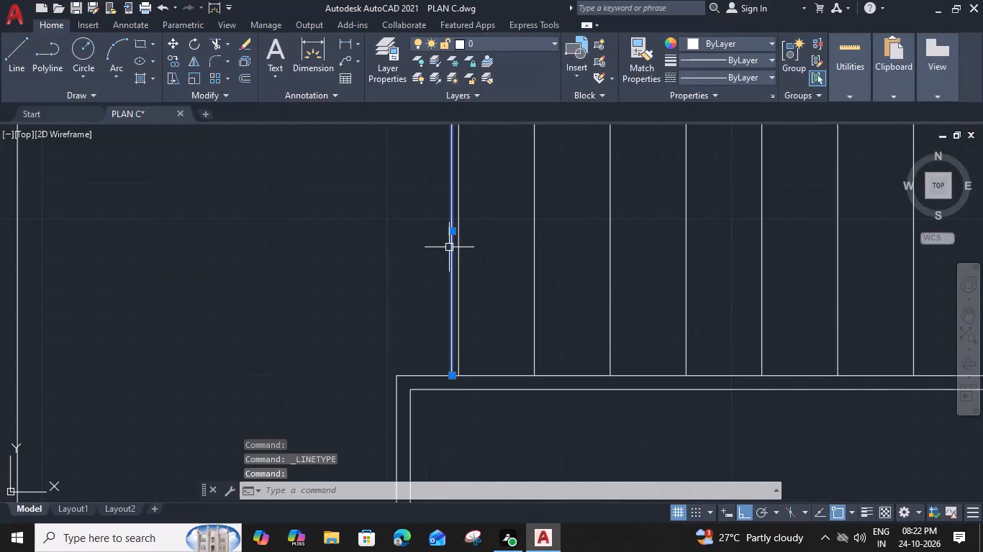
scroll(449, 249, "down", 1)
scroll(678, 285, "up", 3, "shift")
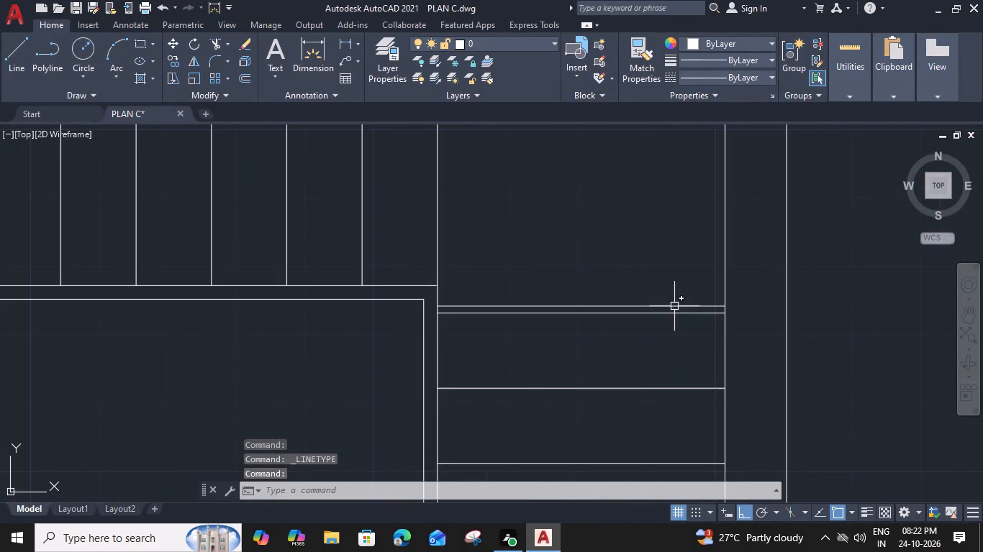
left_click(673, 303, "shift")
scroll(673, 303, "down", 4)
middle_click_drag(626, 377, 612, 321)
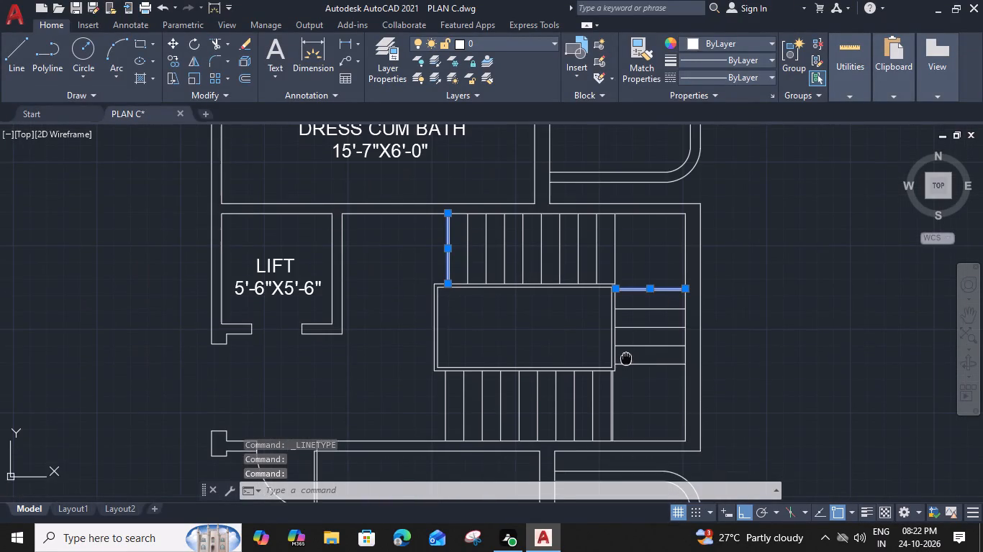
scroll(589, 359, "up", 3)
left_click(633, 318, "shift")
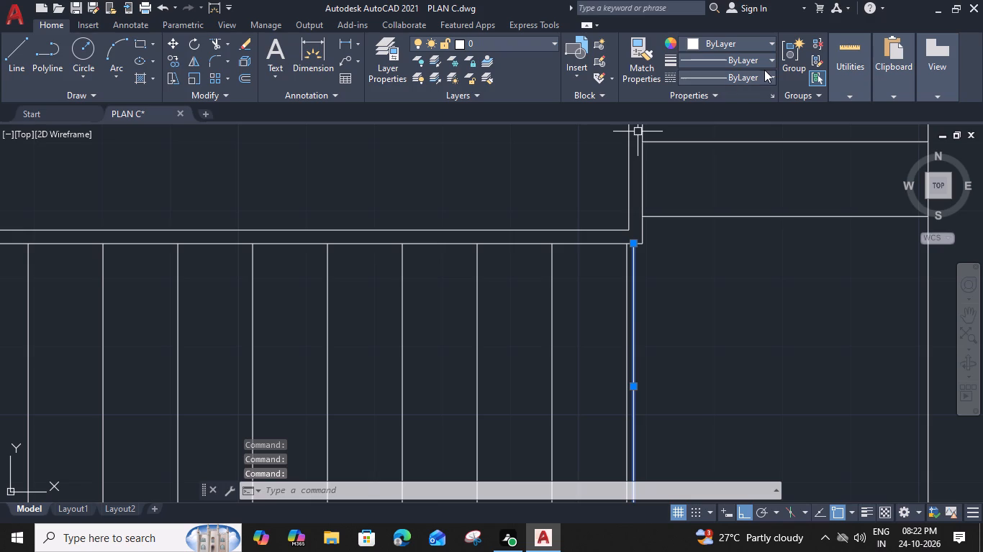
left_click(766, 69)
left_click(768, 73)
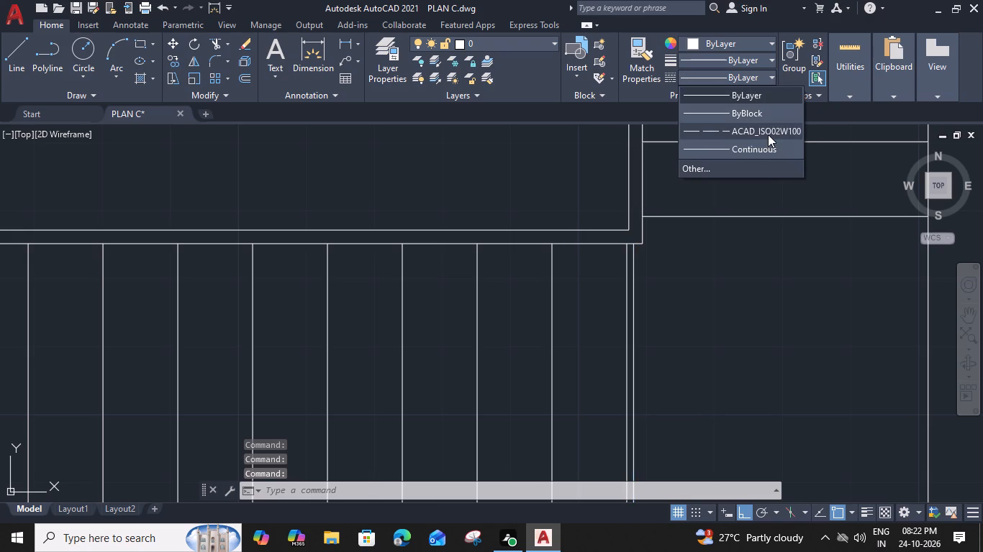
left_click(767, 134)
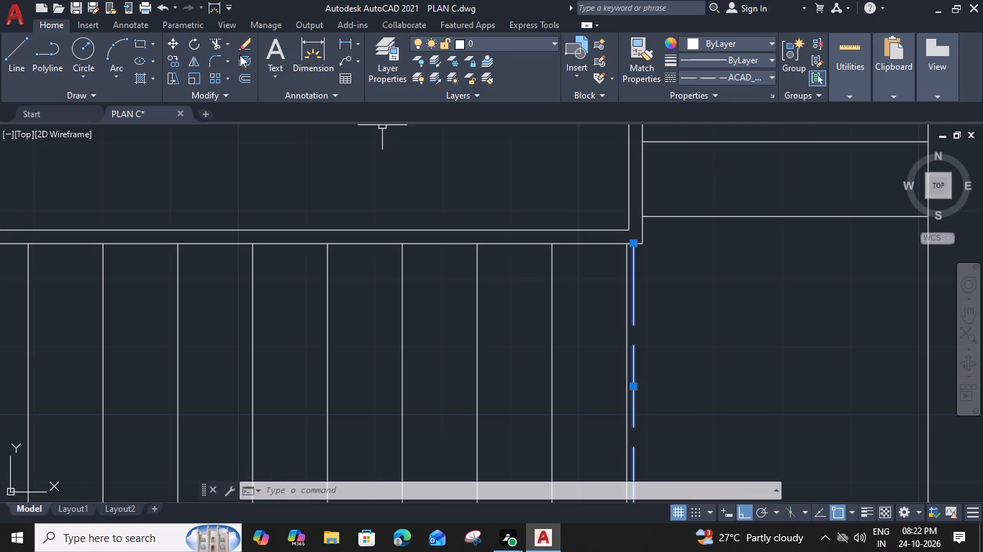
Offset the dashed line of the upper stair flight by 11" towards the side flight, making three successive copies.
scroll(369, 333, "down", 3)
middle_click_drag(371, 336, 635, 335)
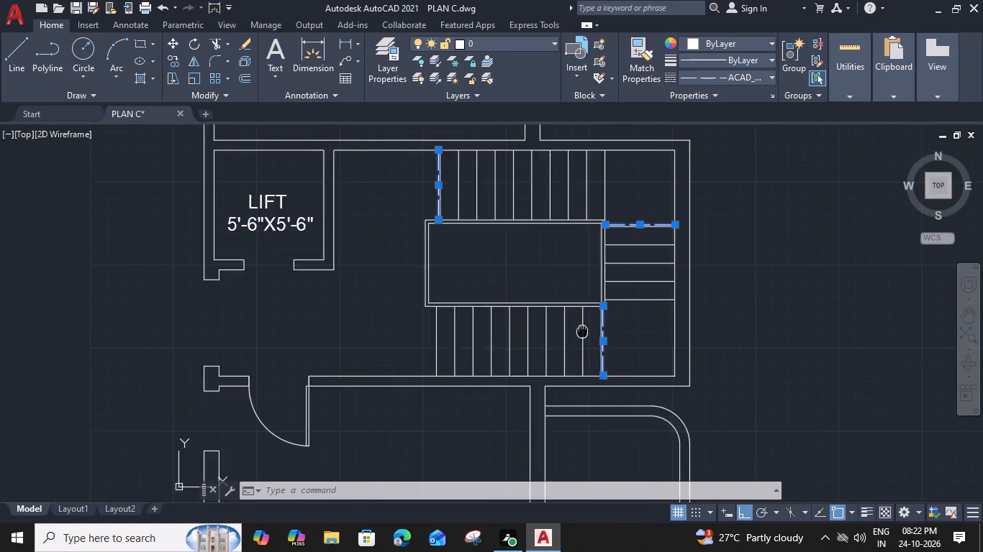
middle_click_drag(635, 335, 692, 352)
scroll(593, 263, "up", 2)
middle_click_drag(589, 252, 527, 352)
type("O 11\"")
key("Return")
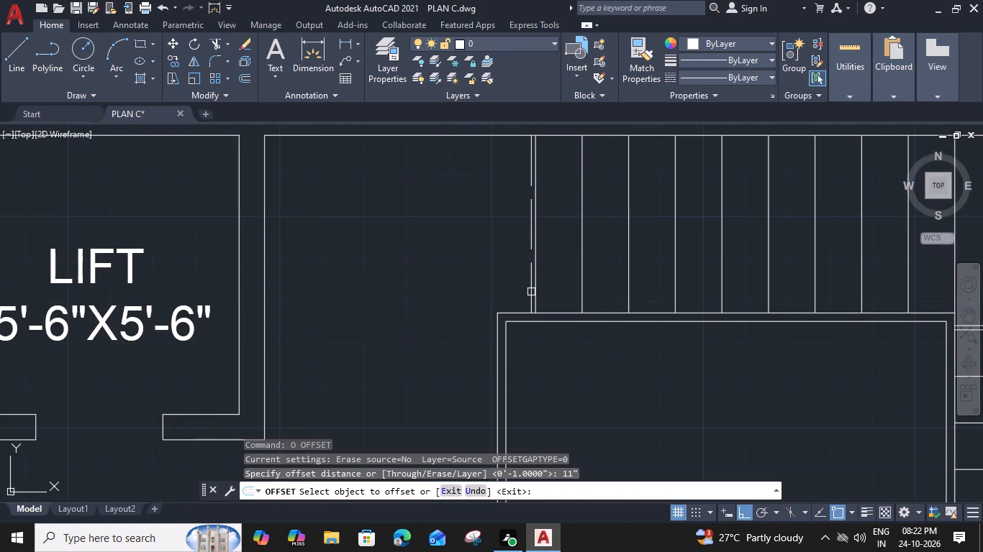
left_click(528, 290)
left_click(564, 291)
left_click(576, 294)
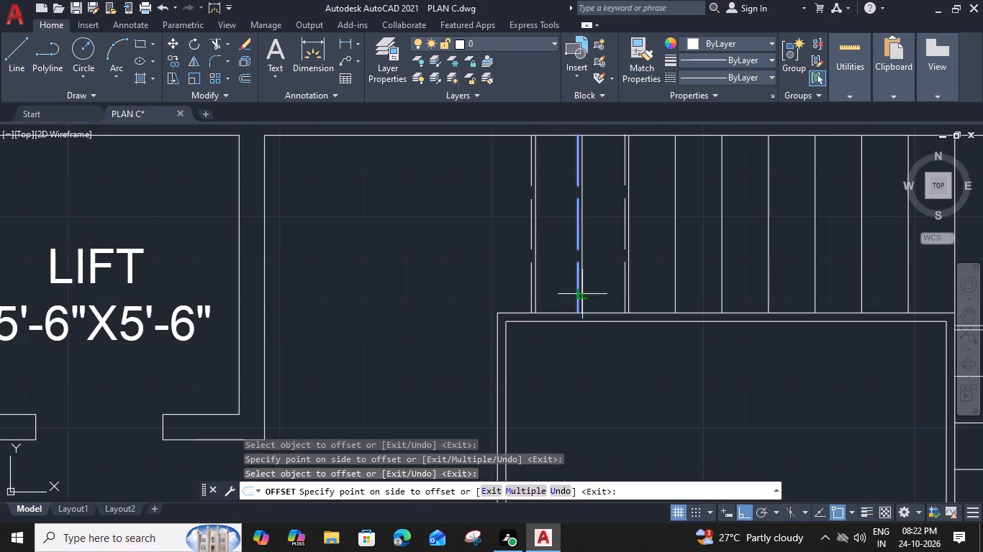
left_click(615, 291)
left_click(622, 293)
left_click(658, 290)
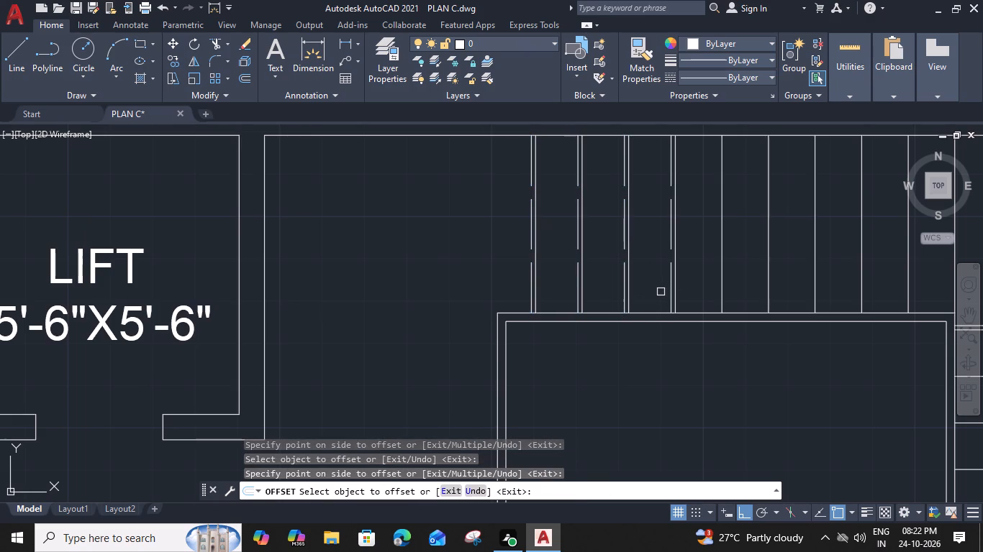
Continue the 11" offsets of the dashed line across the upper flight with six more copies, up to the corner landing.
middle_click_drag(661, 293, 598, 282)
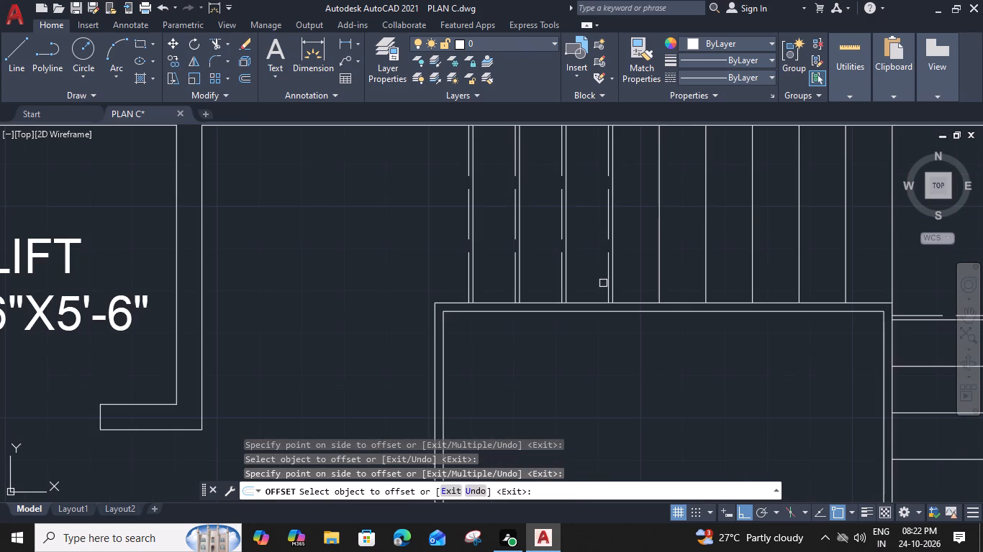
left_click(606, 283)
left_click(645, 284)
middle_click_drag(645, 284, 645, 284)
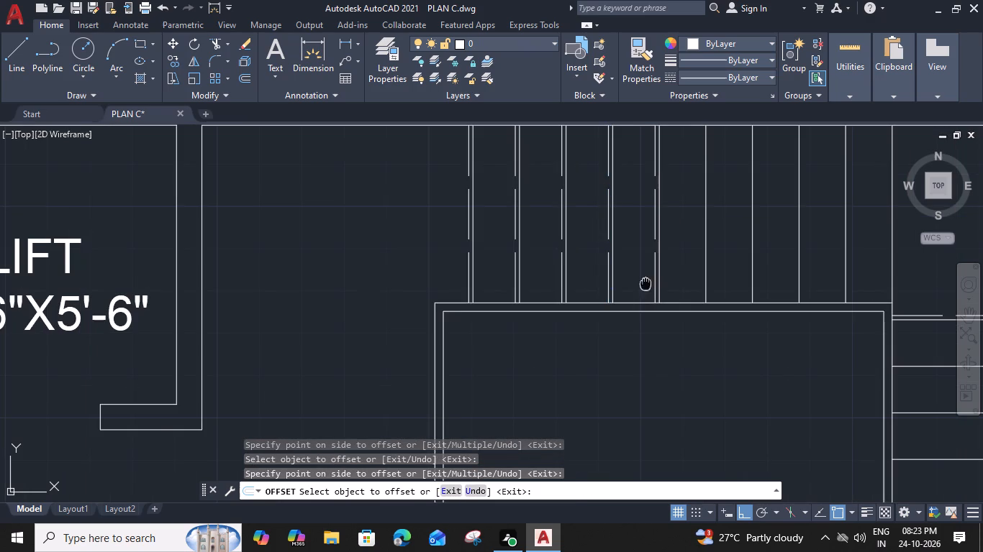
middle_click_drag(645, 284, 571, 293)
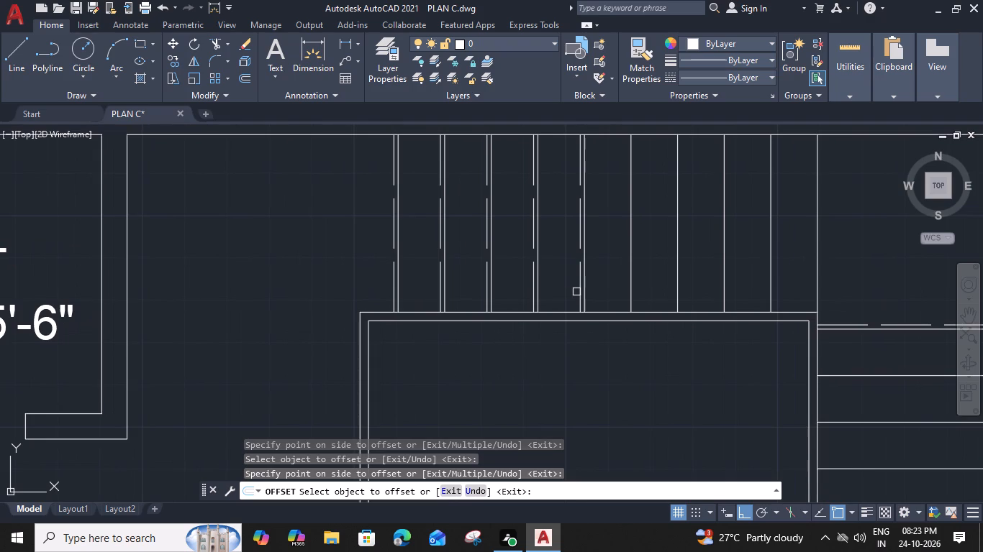
left_click(577, 292)
left_click(628, 295)
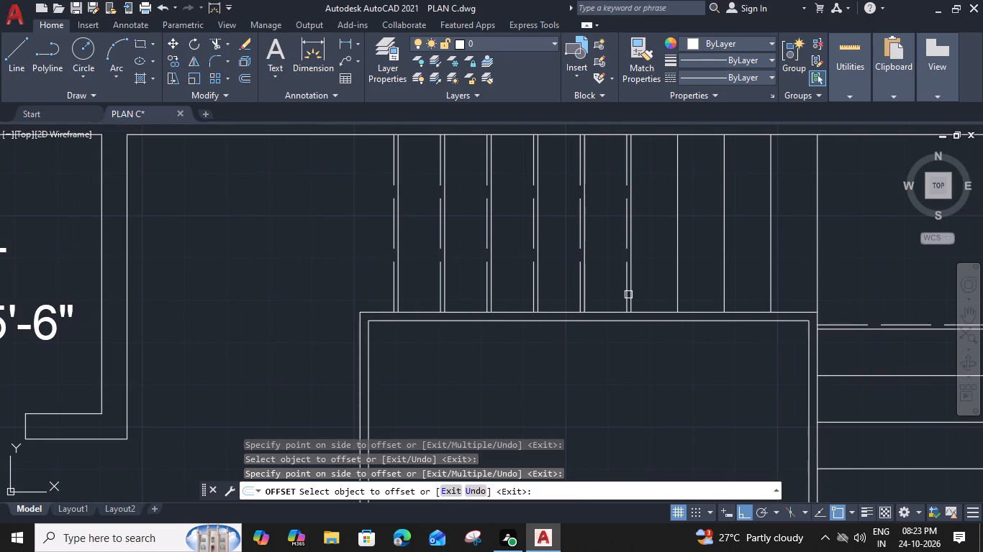
left_click(626, 295)
left_click(651, 302)
left_click(672, 300)
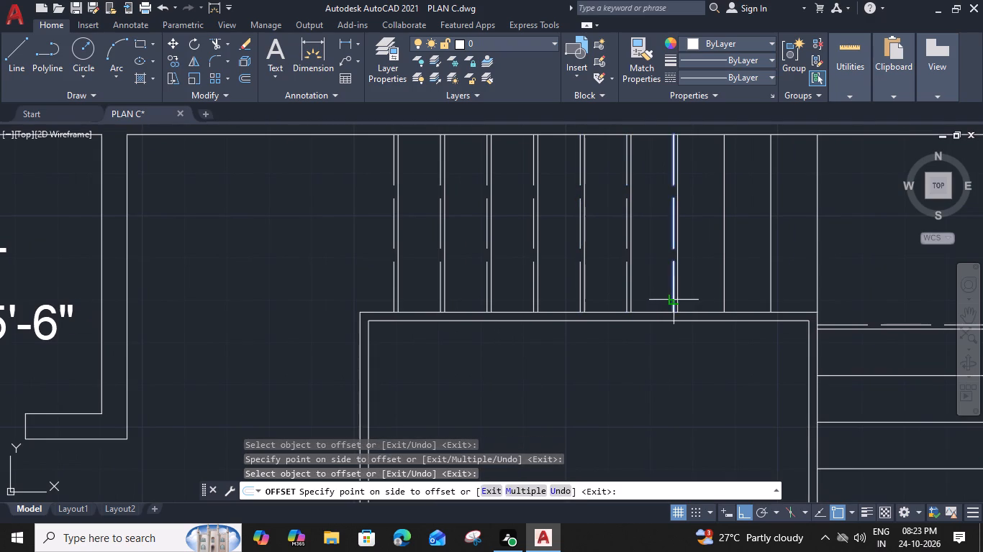
left_click(704, 302)
middle_click_drag(698, 298, 685, 298)
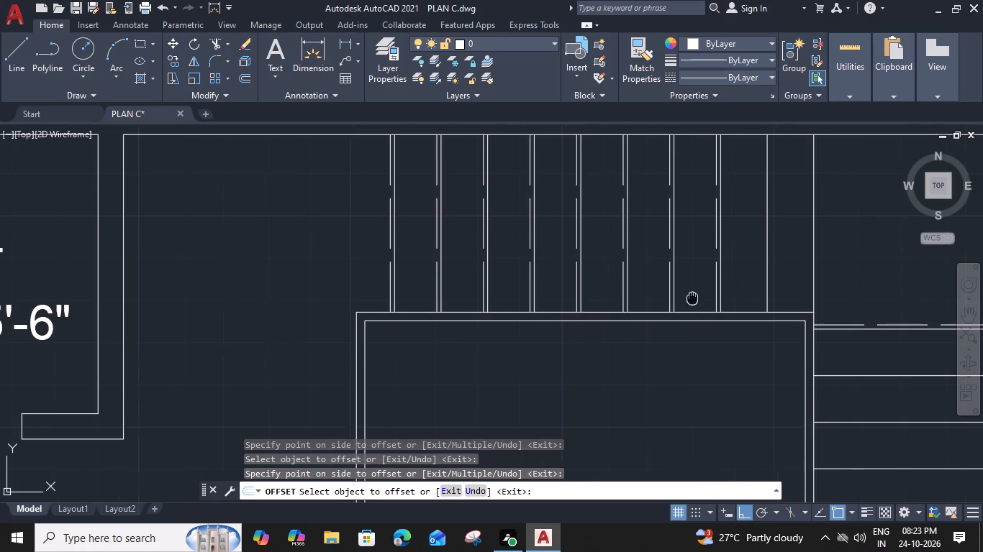
middle_click_drag(685, 298, 607, 299)
left_click(630, 285)
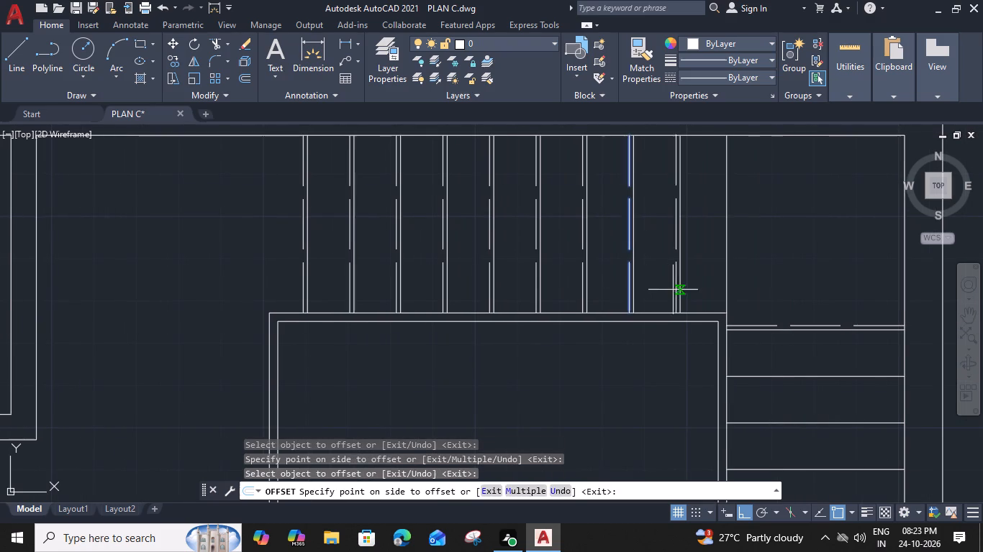
left_click(674, 290)
left_click(676, 291)
left_click(708, 294)
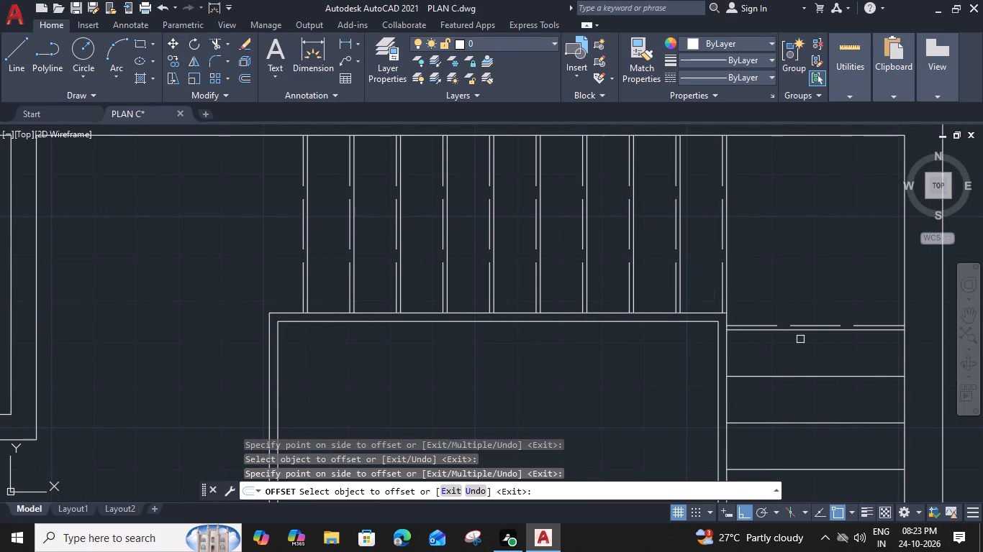
Offset the side flight's dashed line downward by 11" four successive times, one copy for each remaining tread.
left_click(811, 326)
left_click(835, 374)
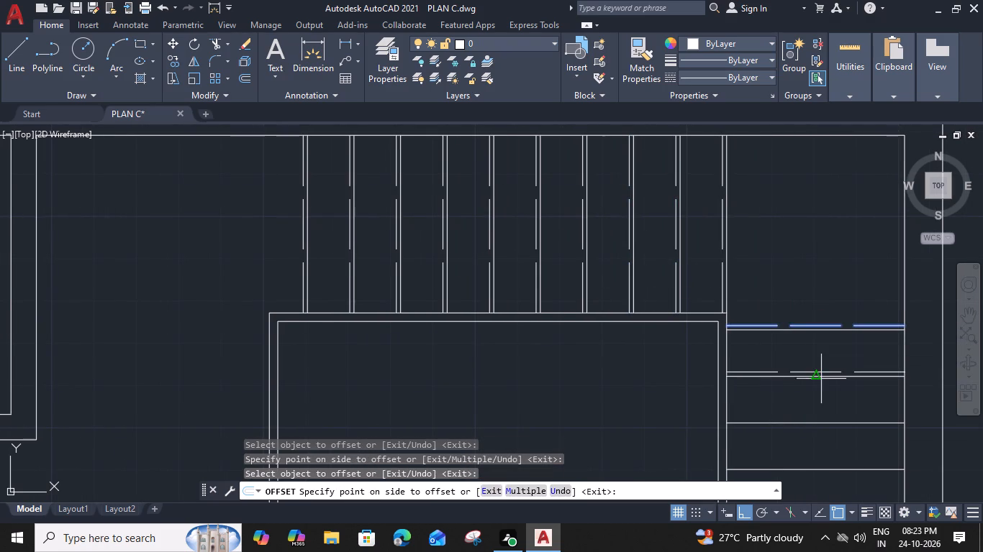
left_click(815, 402)
middle_click_drag(805, 398, 761, 325)
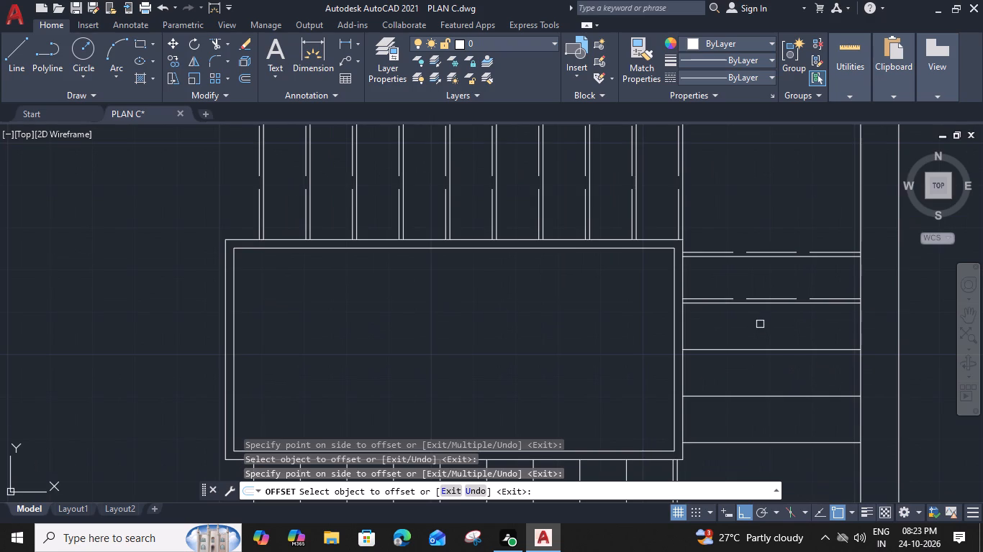
scroll(780, 298, "up", 2)
left_click(780, 298)
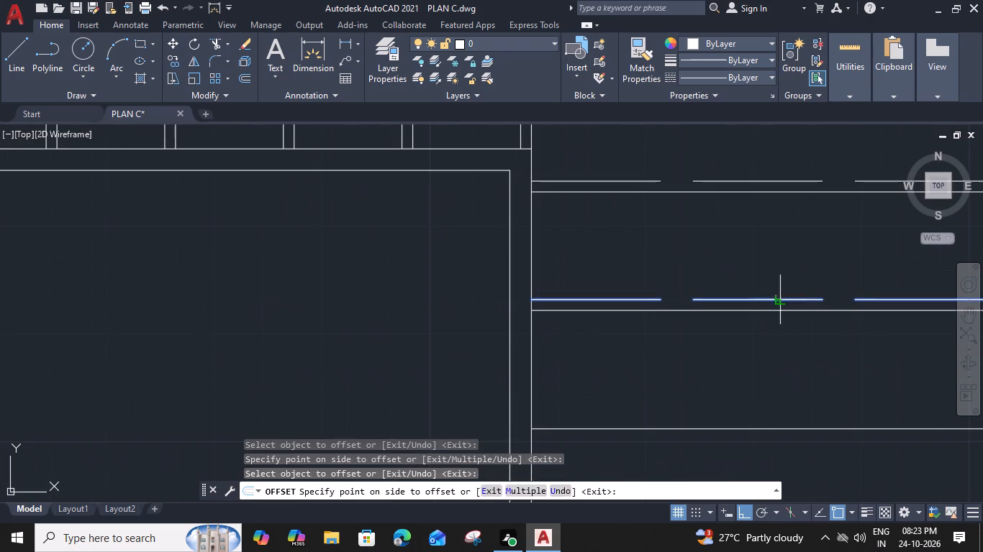
left_click(783, 385)
middle_click_drag(768, 362, 686, 222)
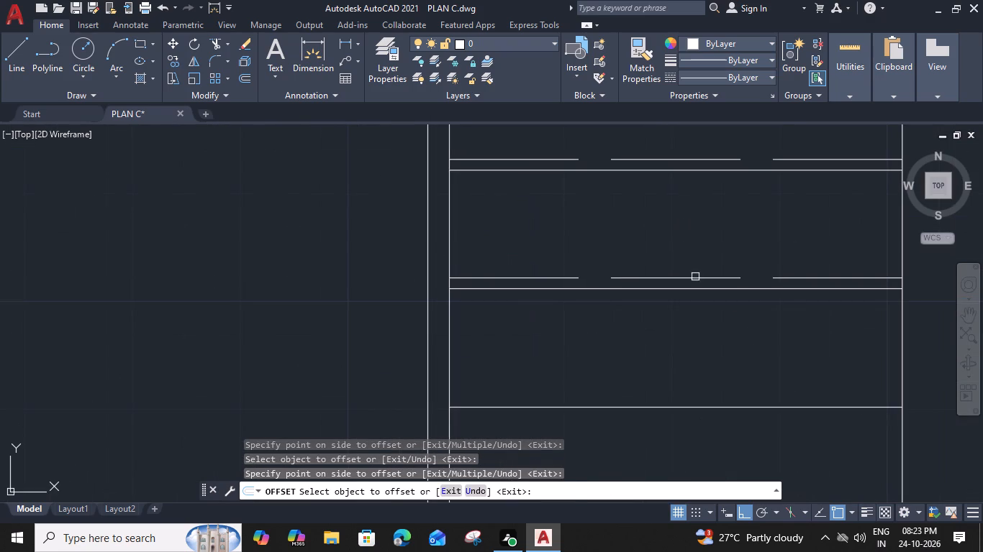
left_click(695, 277)
left_click(686, 353)
middle_click_drag(686, 354, 681, 190)
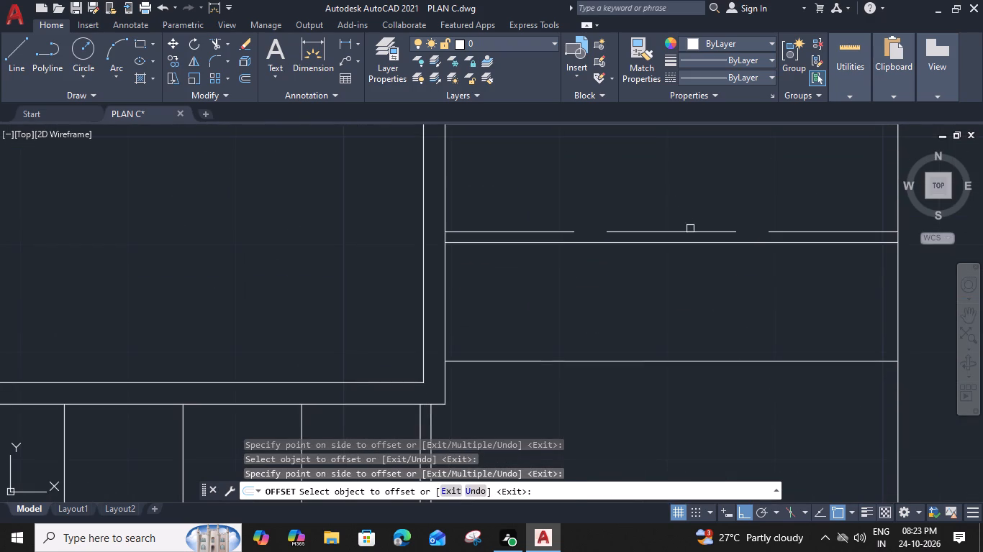
left_click(691, 230)
left_click(692, 294)
Offset the lower flight's dashed line by 11" away from the corner landing, making five successive copies.
scroll(690, 306, "down", 2)
middle_click_drag(648, 347, 728, 254)
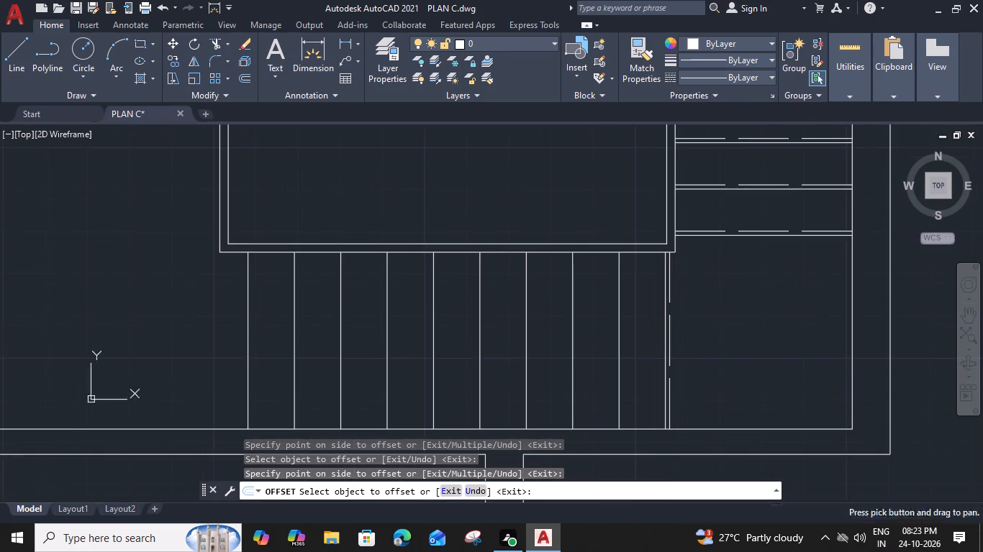
scroll(687, 302, "up", 2)
left_click(643, 293)
left_click(564, 295)
middle_click_drag(562, 295, 740, 285)
left_click(702, 282)
left_click(584, 293)
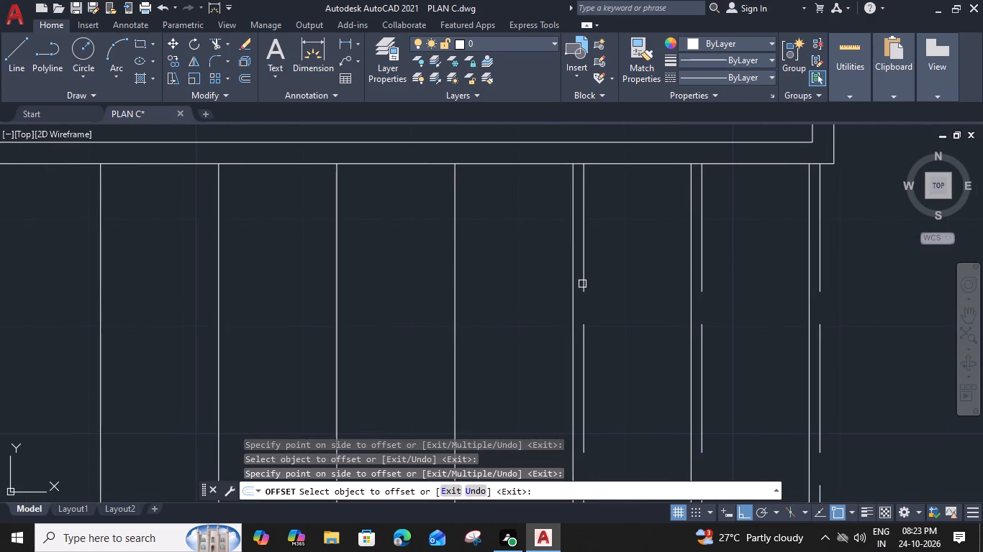
left_click(584, 283)
left_click(506, 296)
middle_click_drag(566, 292, 702, 282)
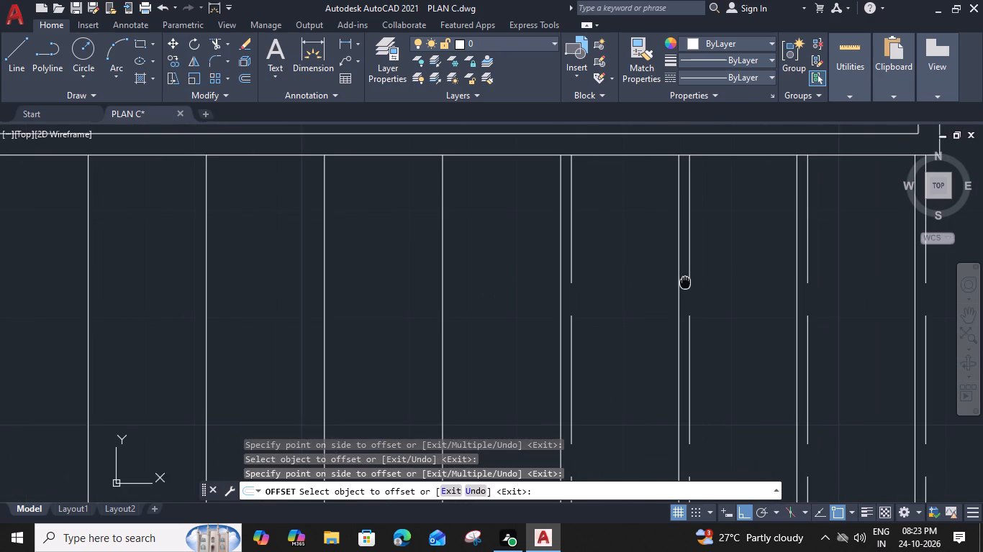
left_click(604, 270)
left_click(510, 290)
middle_click_drag(509, 290, 665, 293)
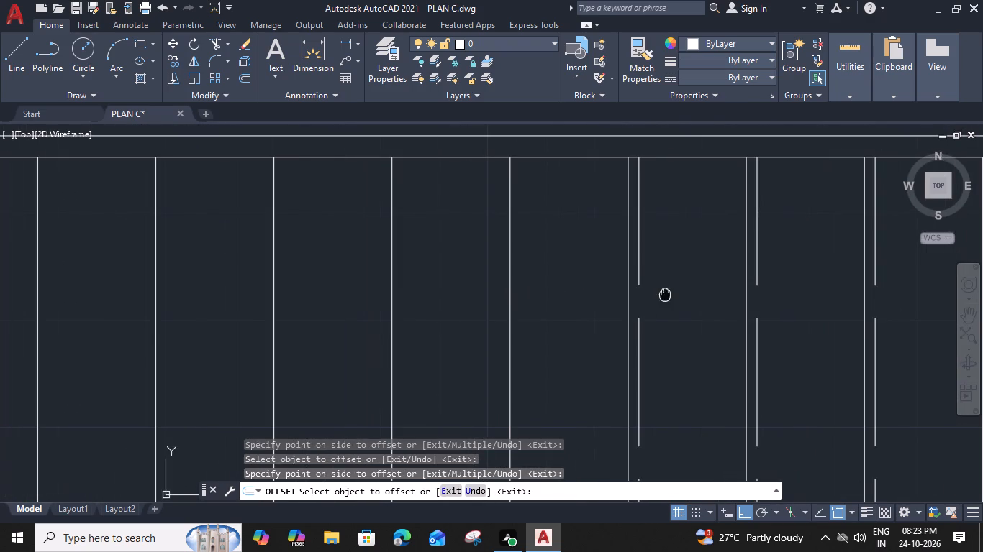
left_click(641, 281)
left_click(544, 298)
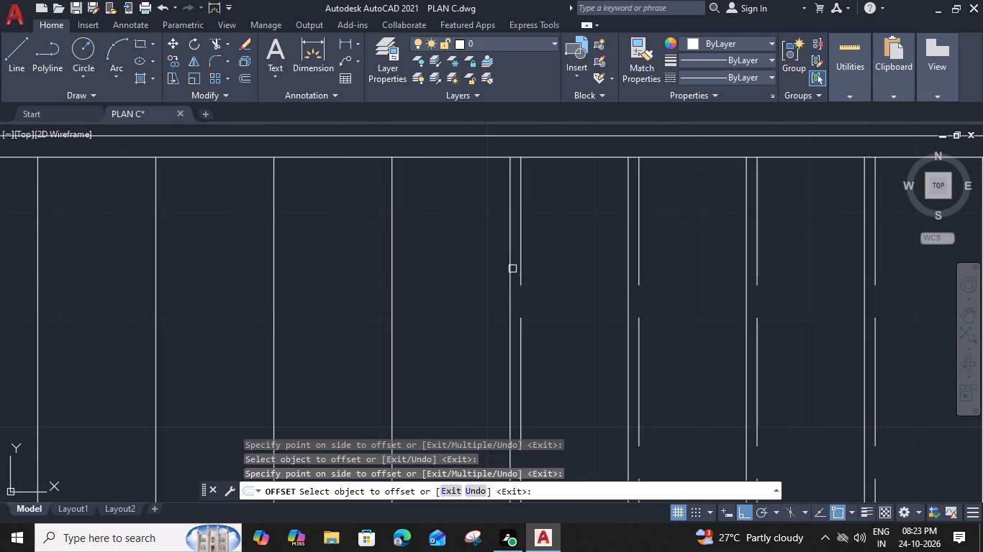
left_click(507, 277)
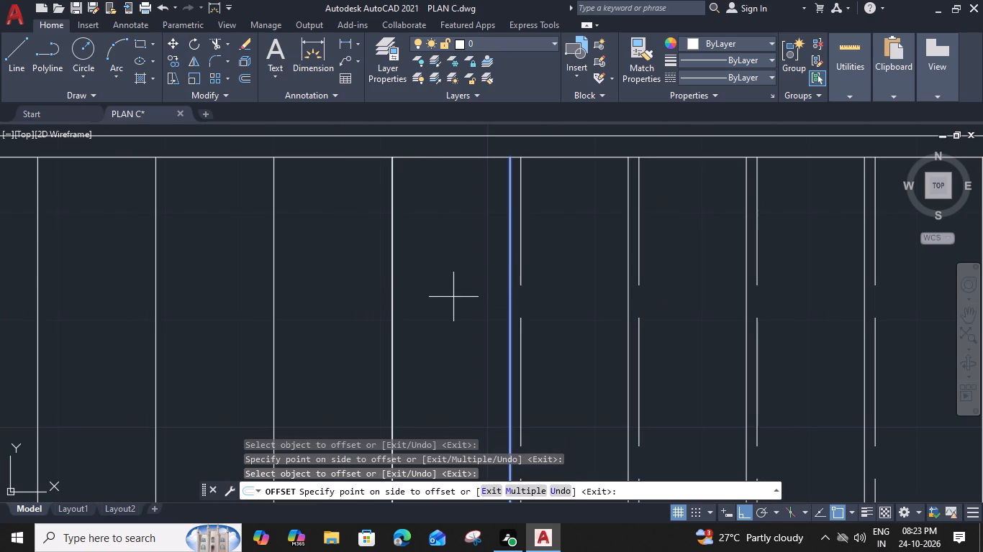
key("Escape")
Continue the 11" offsets of the lower flight's dashed line with four more copies, up to the last tread.
left_click(520, 283)
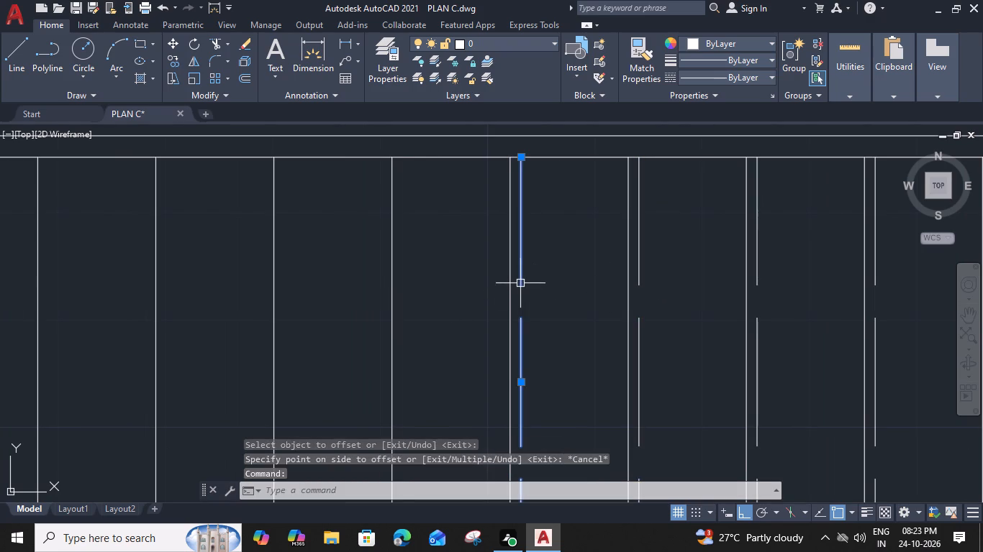
type("O 11")
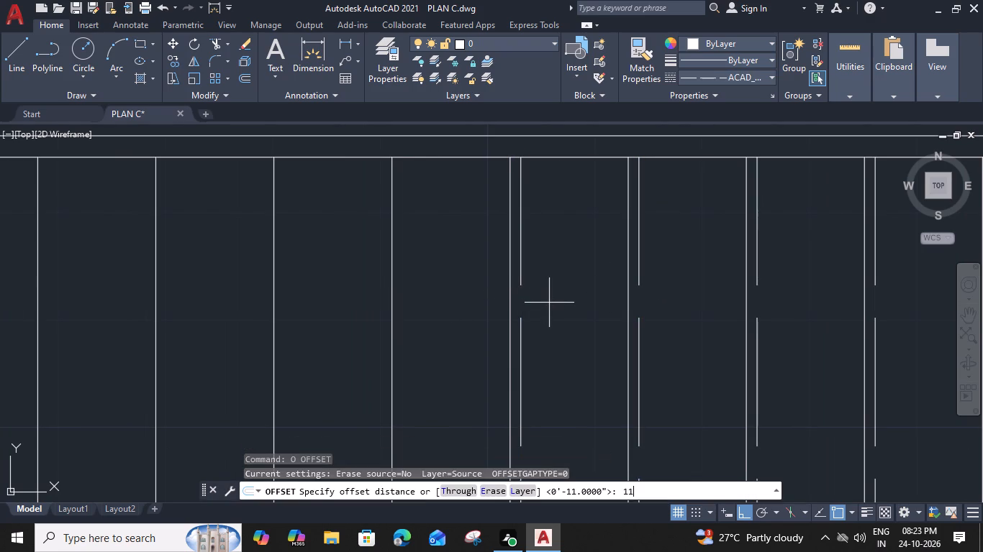
key("Return")
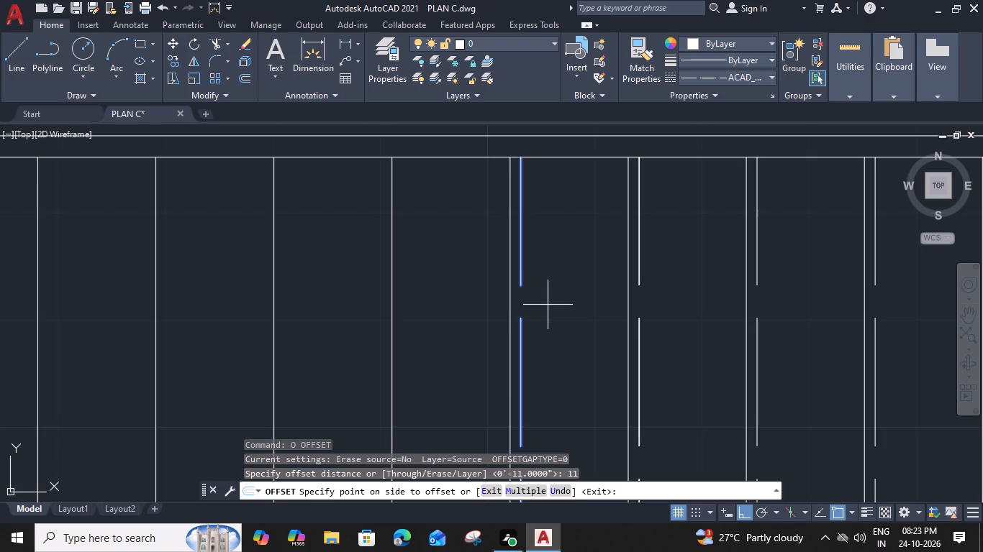
left_click(442, 312)
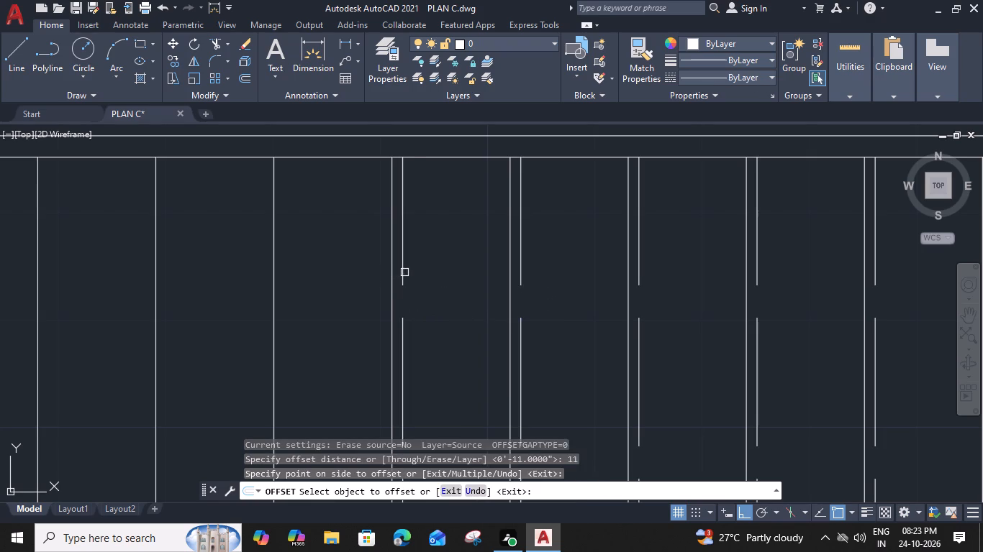
left_click(407, 272)
double_click(407, 275)
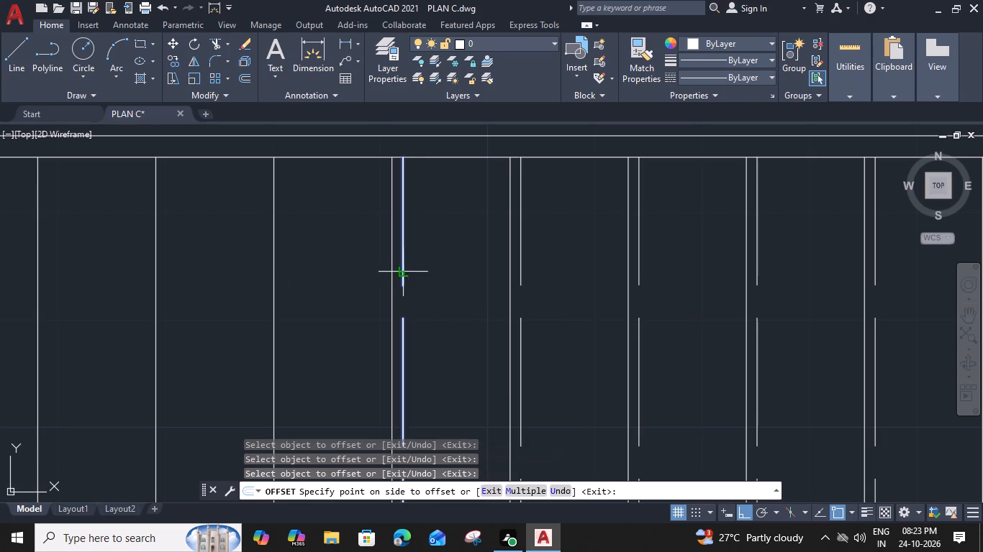
left_click(350, 273)
middle_click_drag(344, 272, 527, 267)
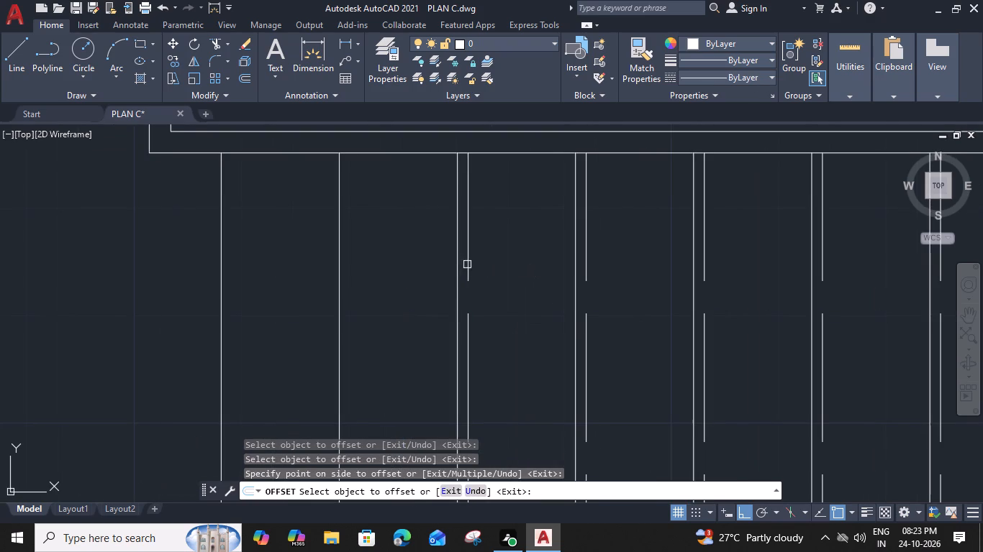
left_click(468, 264)
left_click(404, 270)
middle_click_drag(409, 270, 548, 272)
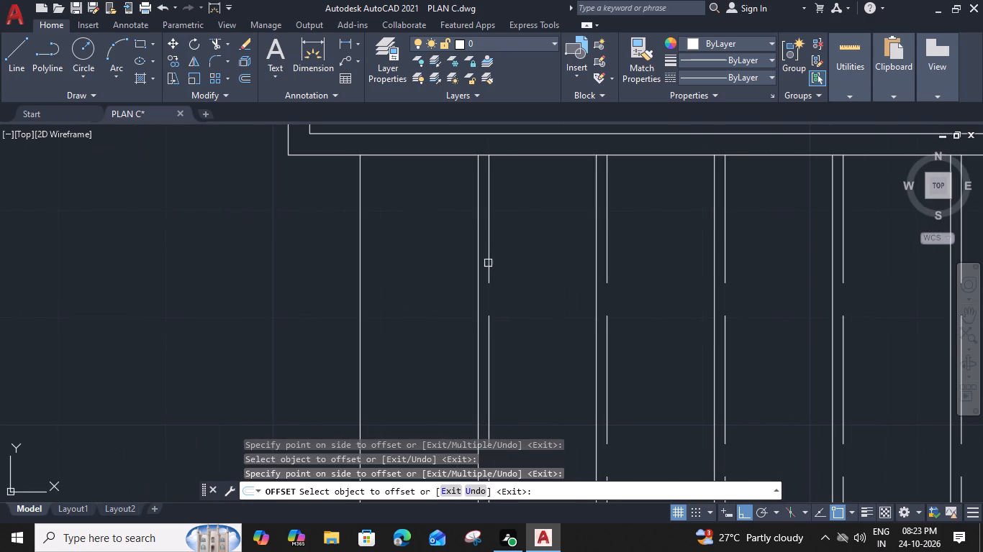
left_click(488, 263)
left_click(403, 272)
key("Escape")
scroll(404, 264, "down", 2)
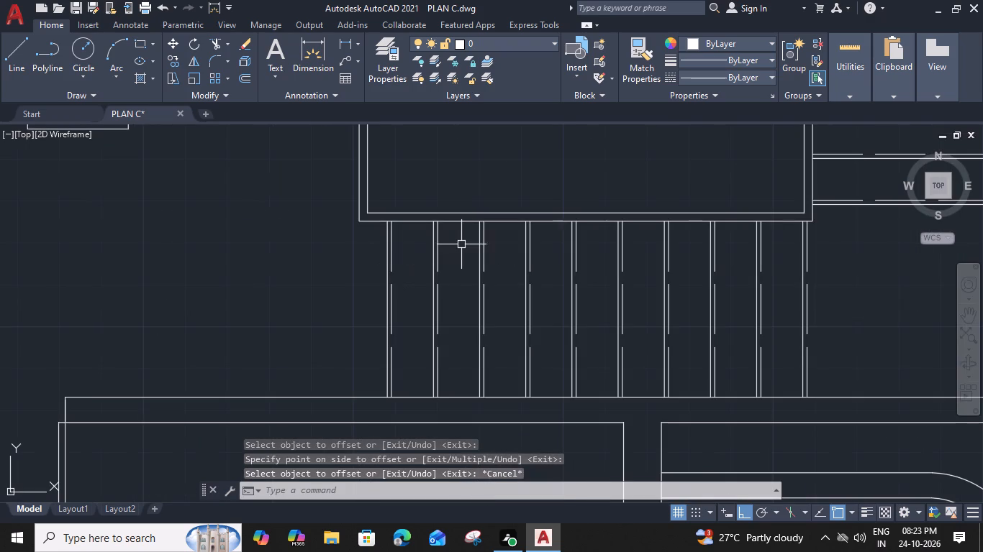
Draw a straight horizontal line across the upper flight, from the tread nearest the lift to just past the sixth tread.
middle_click_drag(468, 178, 430, 330)
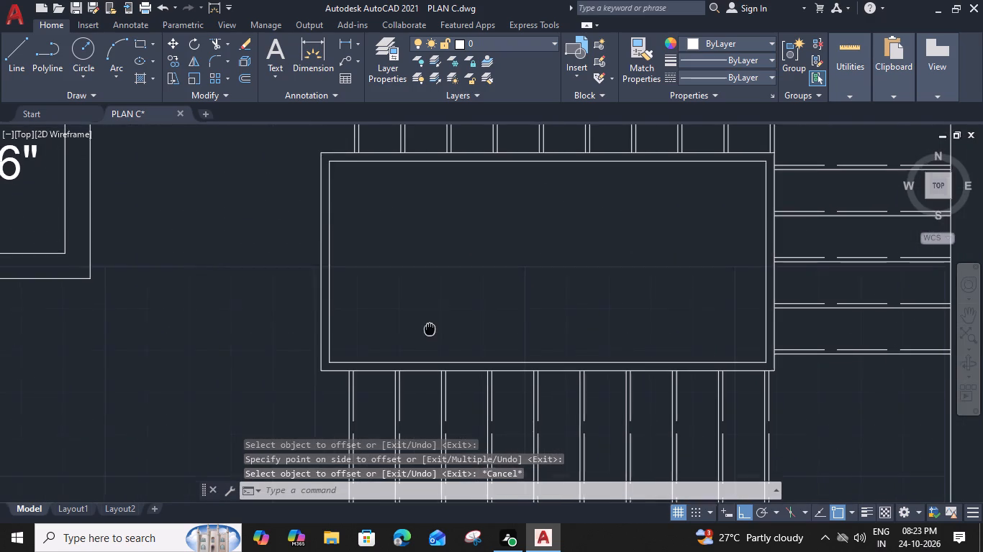
middle_click_drag(430, 330, 428, 333)
middle_click_drag(455, 206, 454, 223)
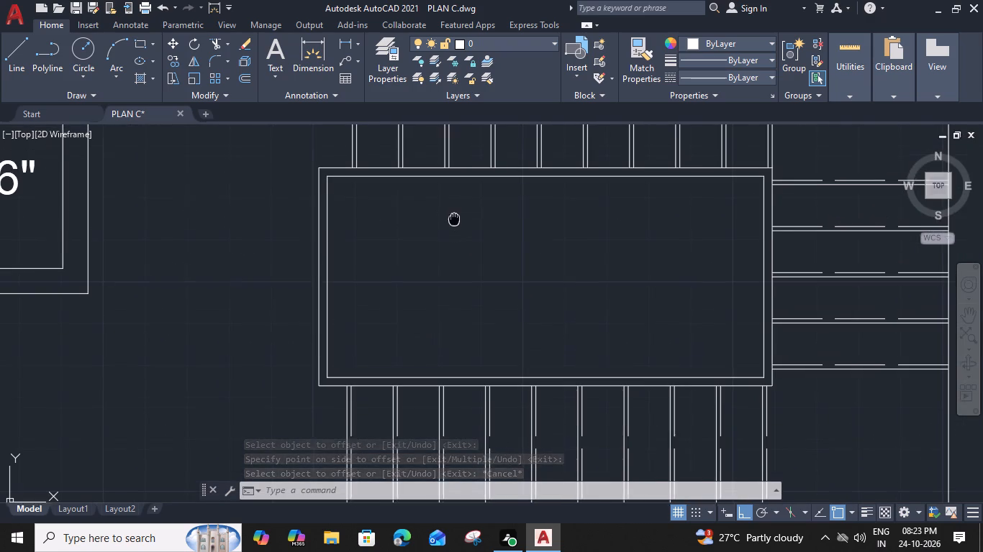
middle_click_drag(454, 223, 461, 362)
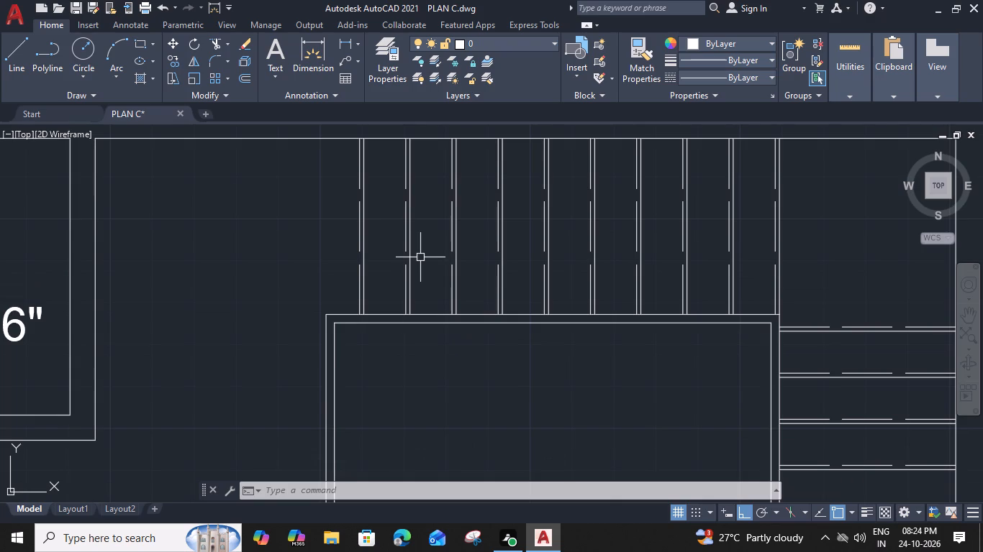
middle_click_drag(416, 248, 478, 322)
type("L")
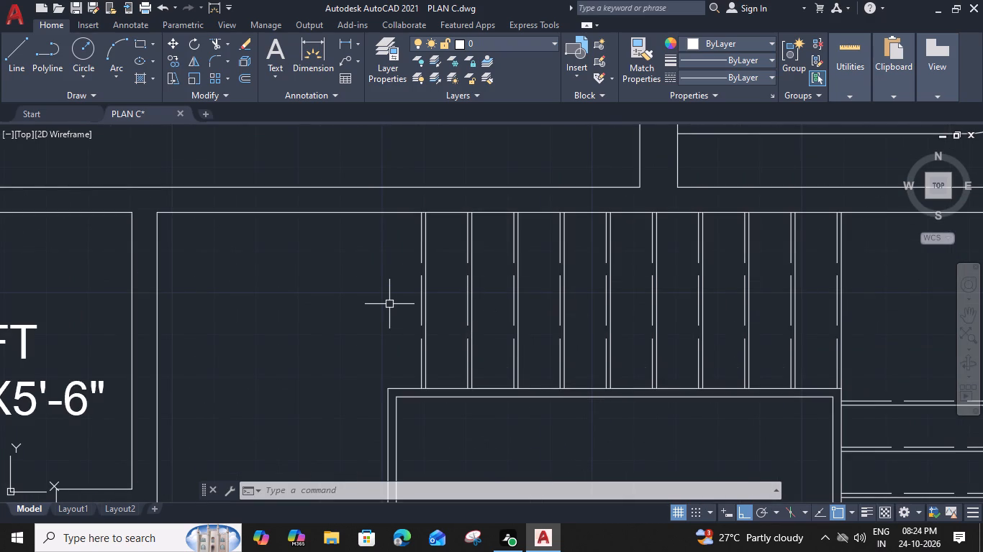
key("space")
left_click(425, 300)
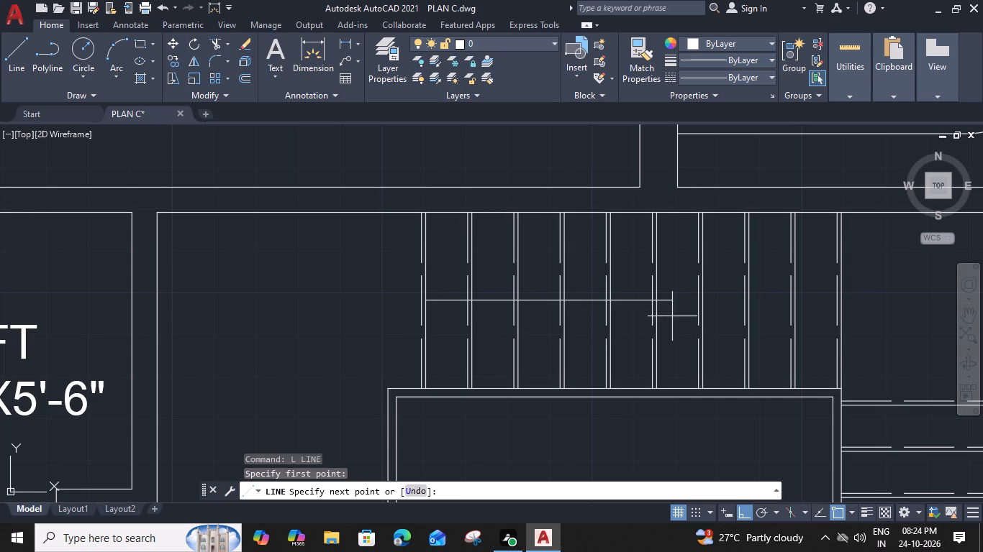
left_click(678, 299)
key("Escape")
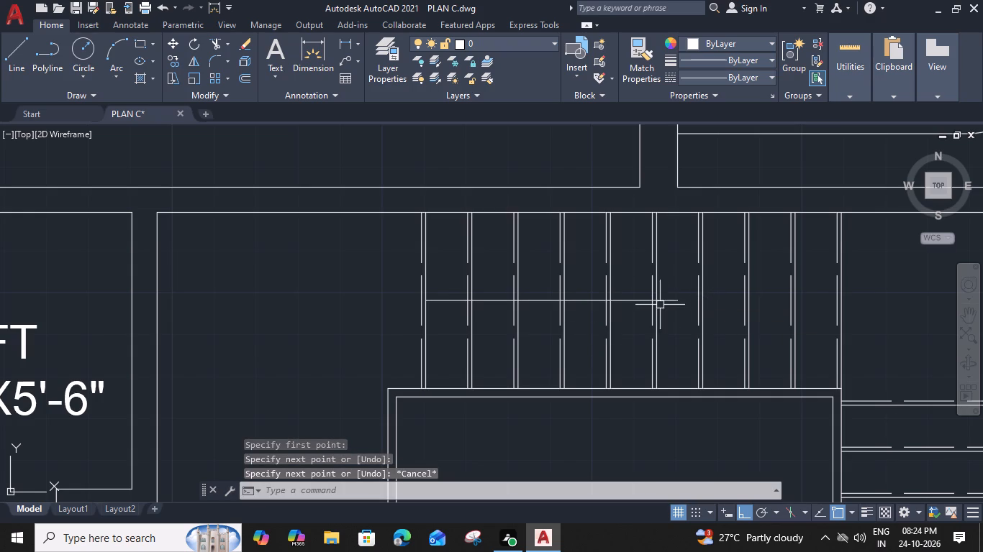
Draw a 3-sided inscribed polygon centred on the line's free end, its tip reaching the next tread's dashed line, as an arrowhead.
key("p")
key("o")
type("L")
key("space")
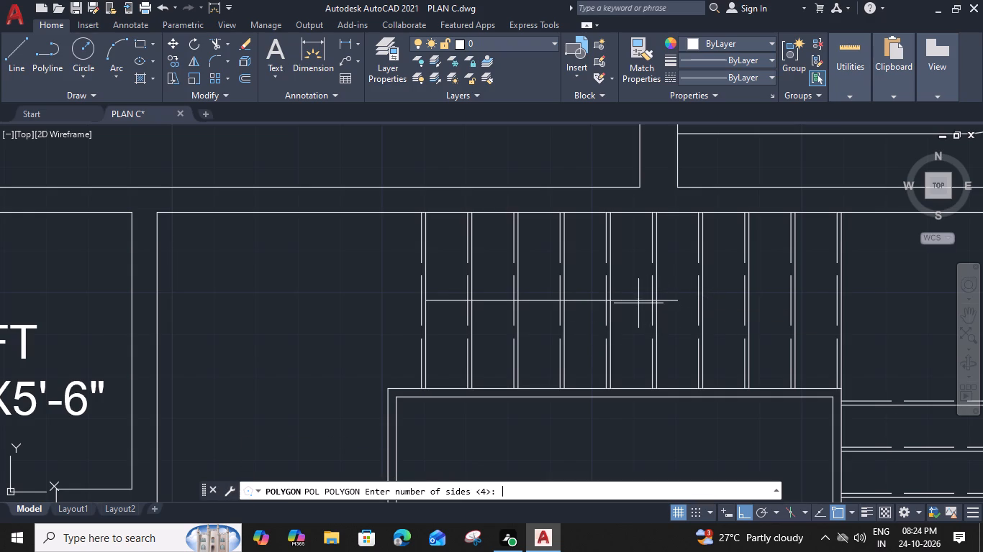
scroll(692, 303, "up", 1)
middle_click_drag(679, 305, 642, 305)
key("3")
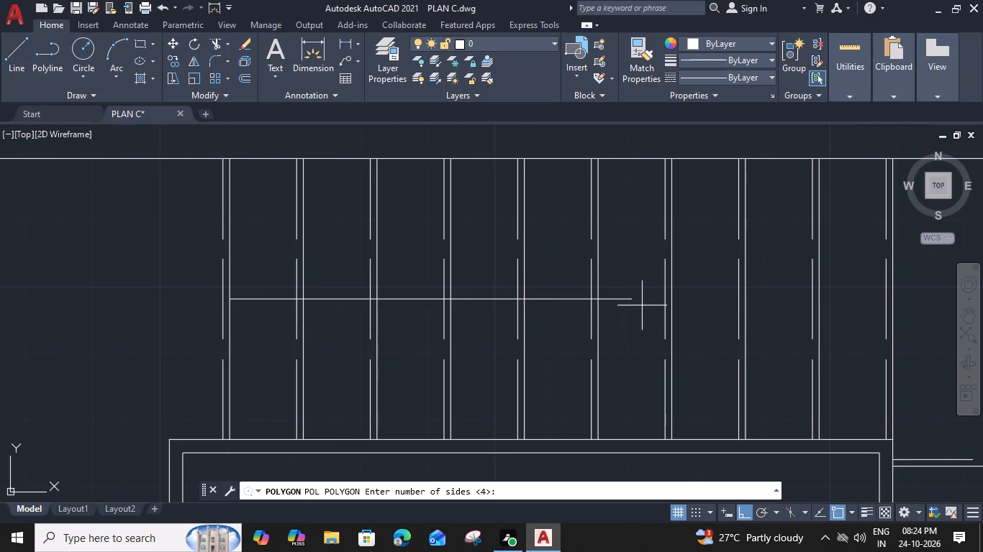
key("space")
key("space")
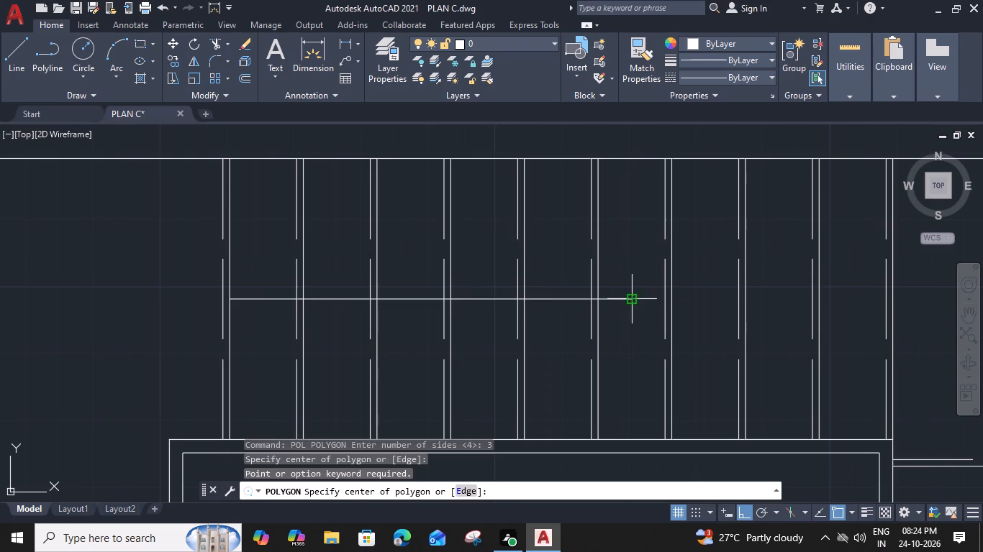
left_click(634, 300)
key("space")
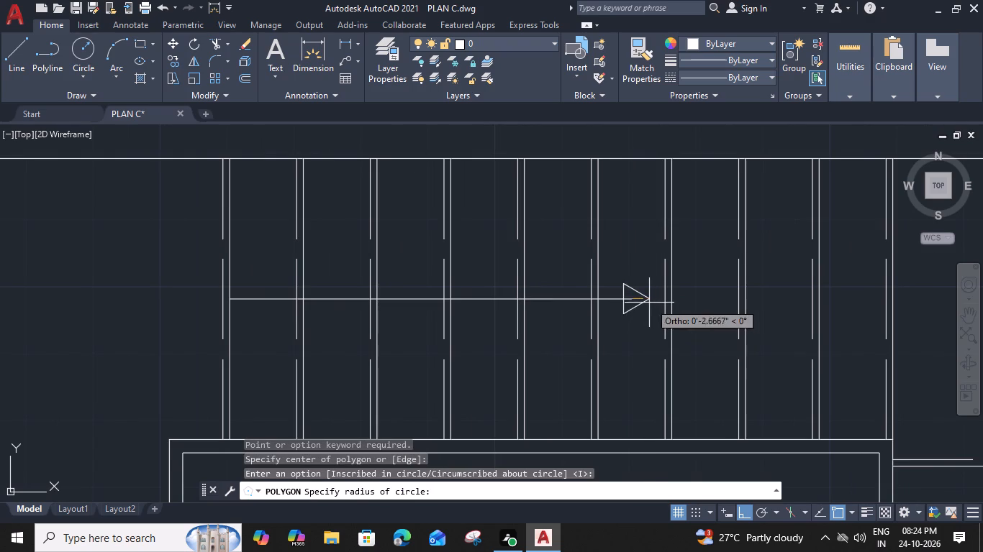
scroll(659, 299, "up", 2)
left_click(673, 293)
Trim away the part of the direction line that lies inside the triangular arrowhead.
type("TR")
key("space")
left_click(585, 296)
key("Escape")
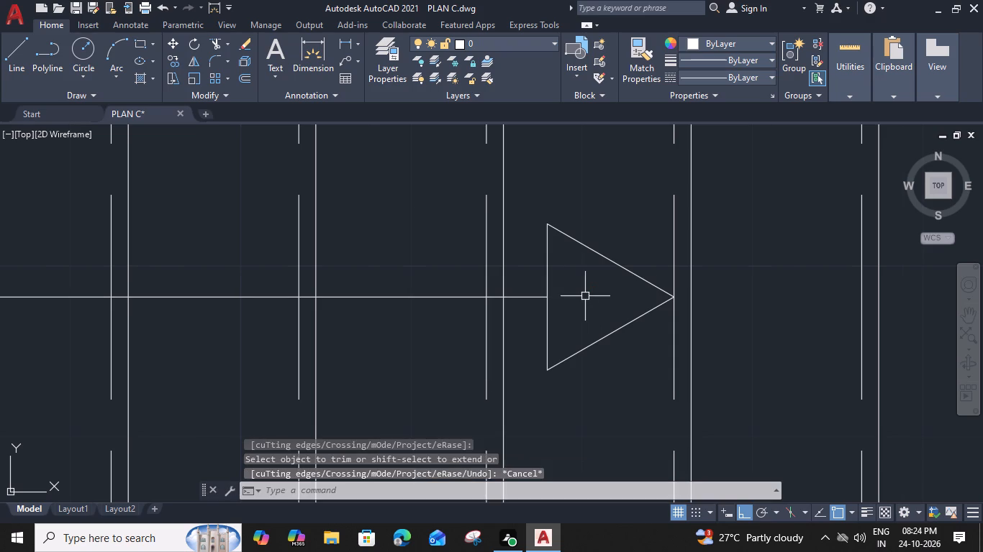
Change the linetype of the upper flight's direction line to ACAD_ISO02W100.
scroll(585, 296, "down", 3)
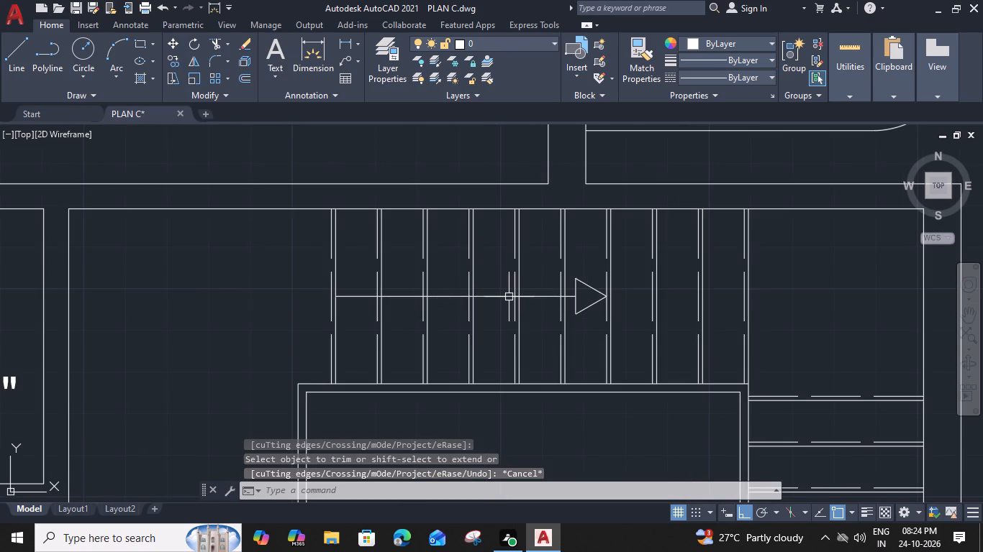
left_click(456, 295)
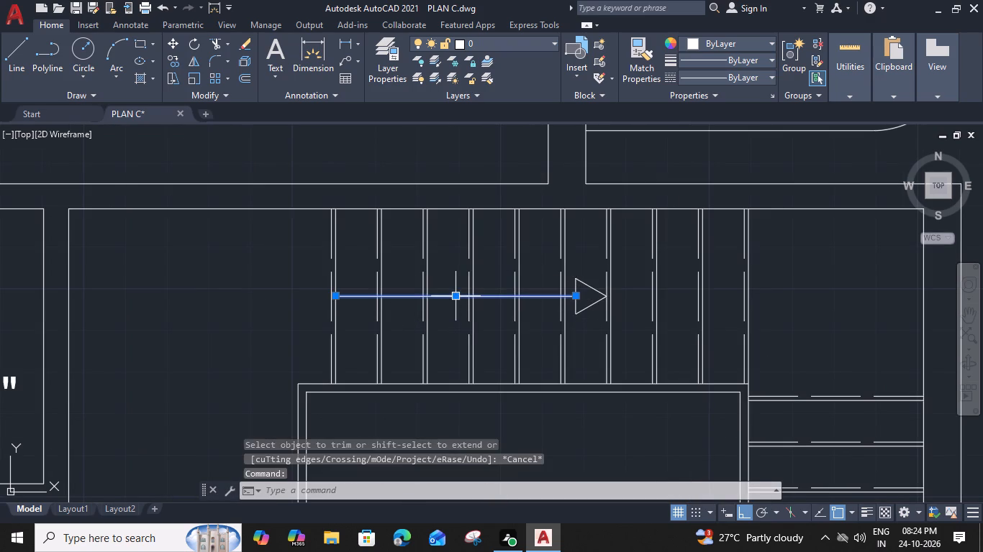
left_click(739, 76)
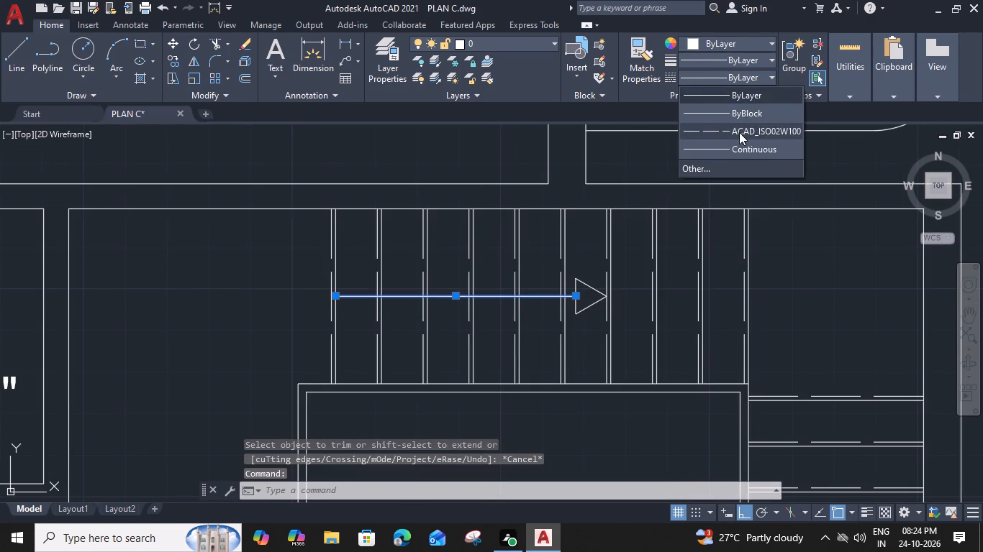
left_click(739, 133)
key("Escape")
Look over the floor plan around the staircase, terrace, lobby and kitchen.
scroll(277, 264, "down", 3)
middle_click_drag(261, 274, 262, 275)
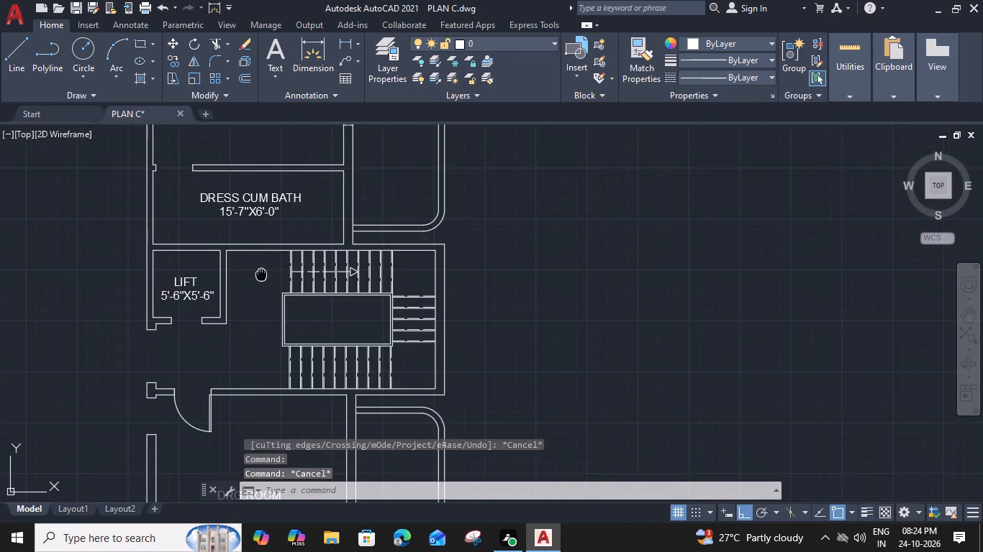
middle_click_drag(262, 275, 495, 262)
scroll(494, 252, "down", 2)
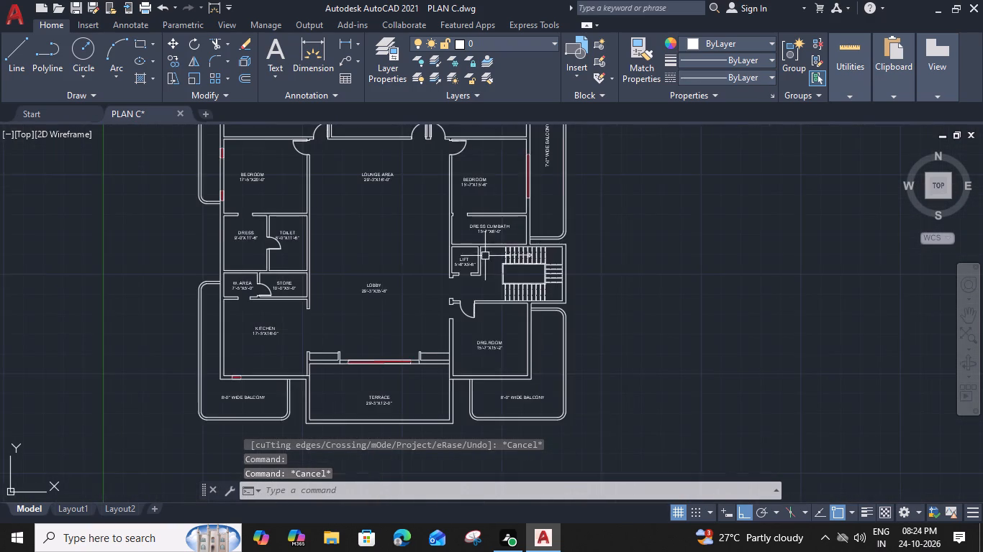
middle_click_drag(486, 256, 640, 254)
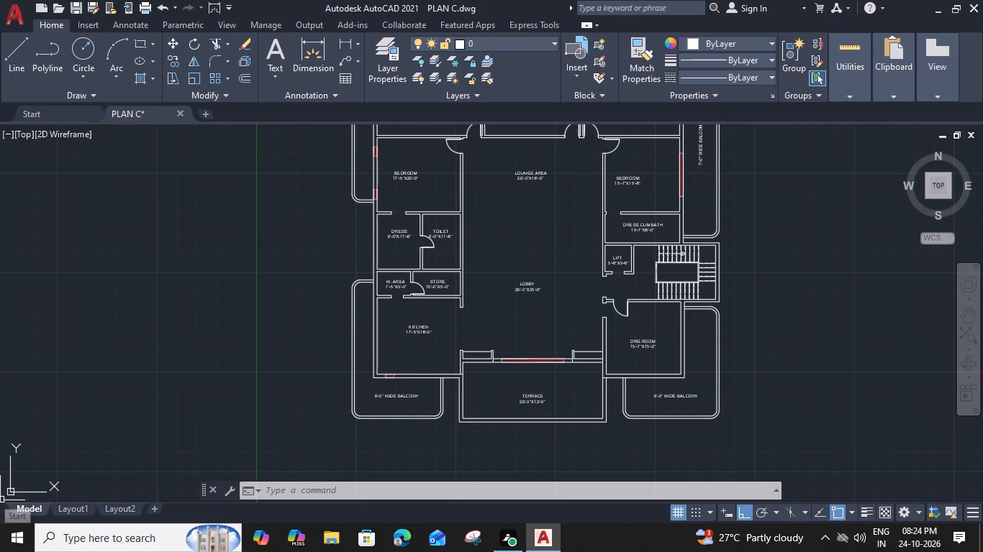
scroll(448, 244, "down", 1)
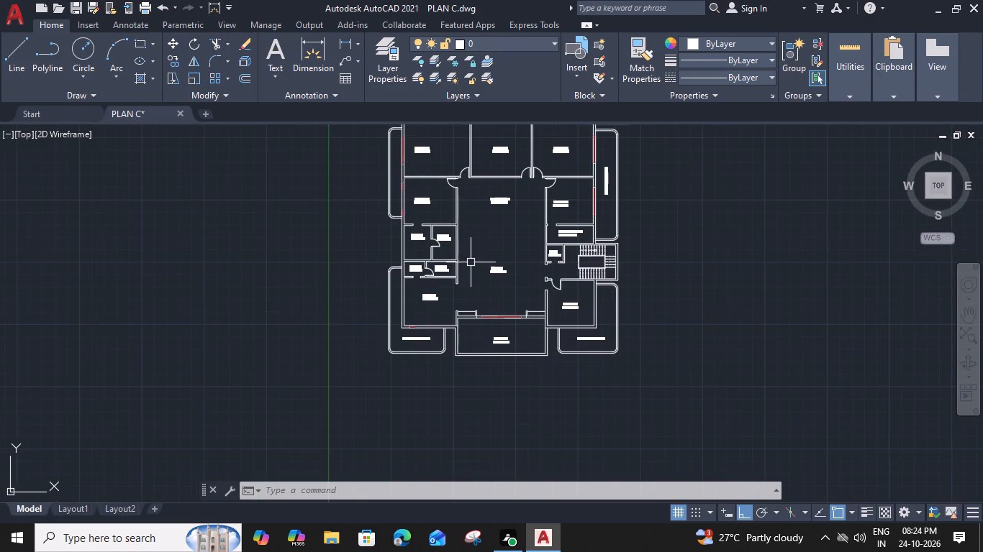
middle_click_drag(476, 263, 502, 252)
scroll(501, 349, "up", 2)
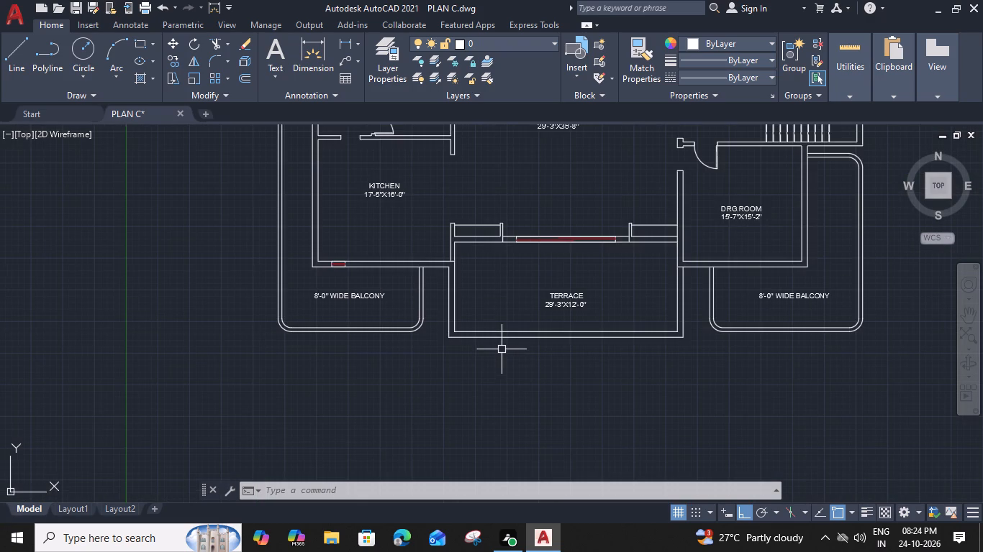
middle_click_drag(661, 281, 628, 322)
middle_click_drag(619, 243, 615, 272)
middle_click_drag(500, 239, 517, 239)
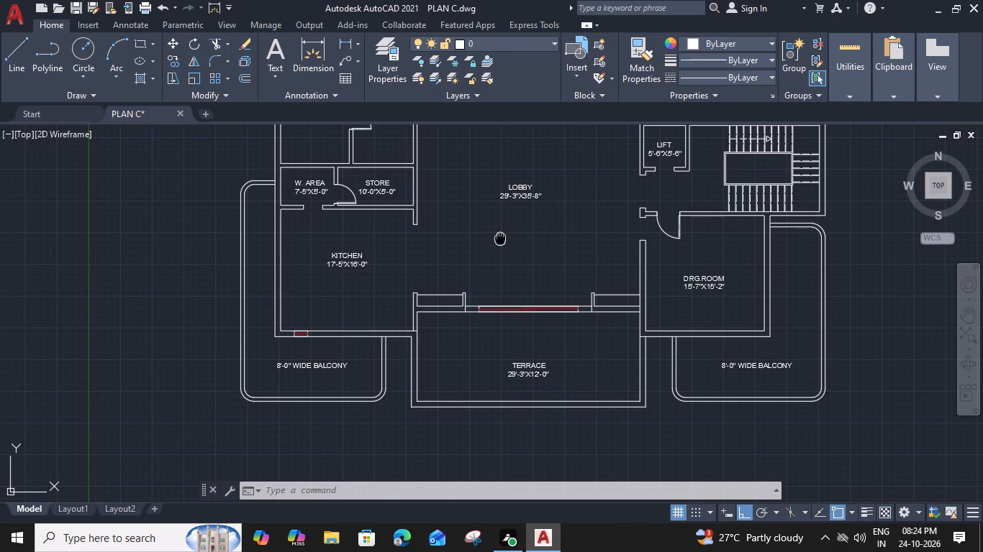
middle_click_drag(517, 239, 710, 231)
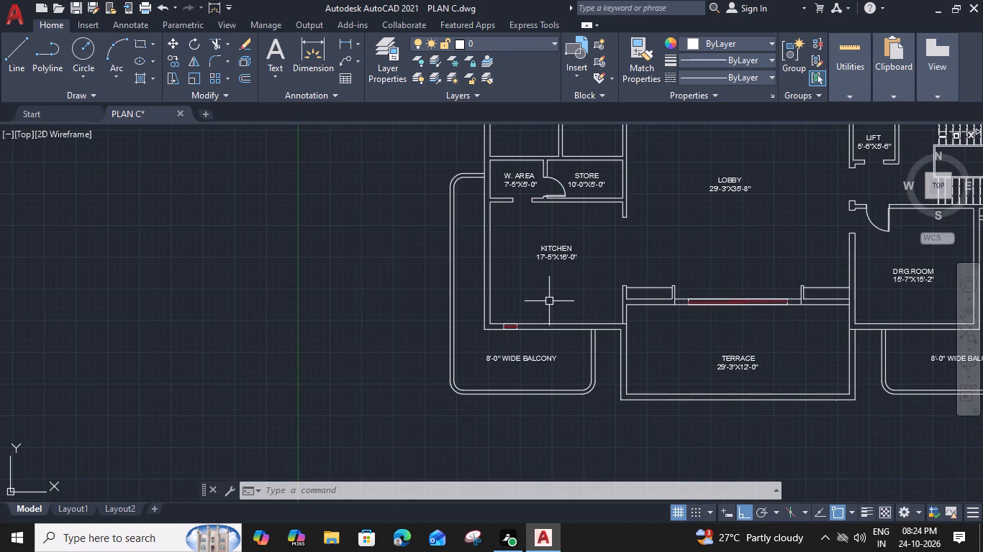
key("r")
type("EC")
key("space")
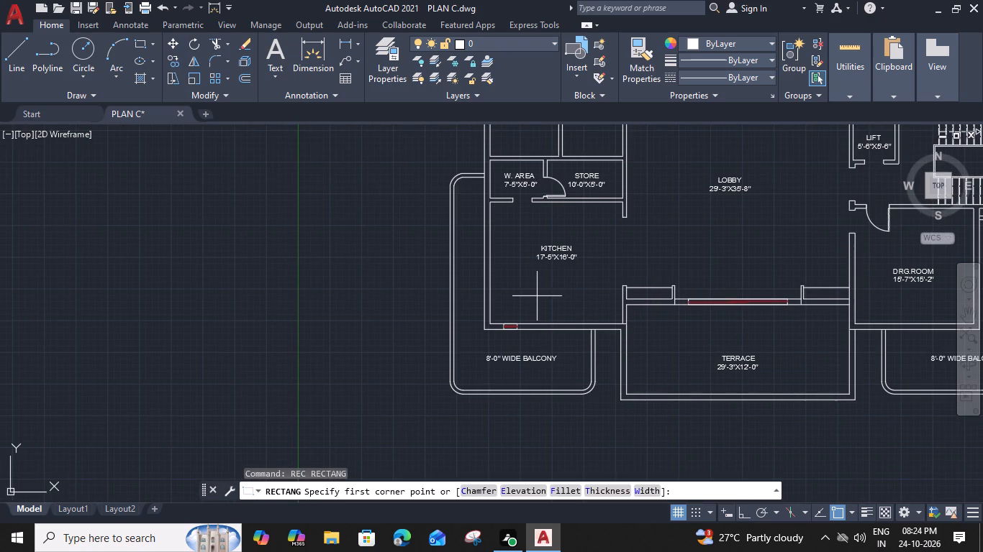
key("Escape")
Copy the O.T.S. window into the kitchen's balcony wall, near the terrace end, east of the small window.
scroll(571, 281, "down", 2)
middle_click_drag(648, 240, 582, 358)
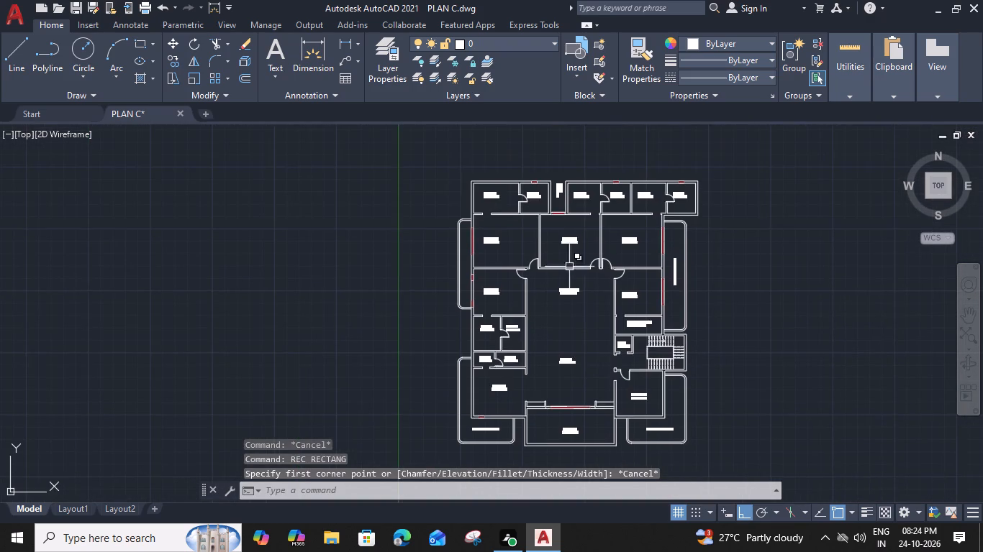
scroll(549, 193, "up", 4)
scroll(566, 262, "up", 2)
left_click(582, 275)
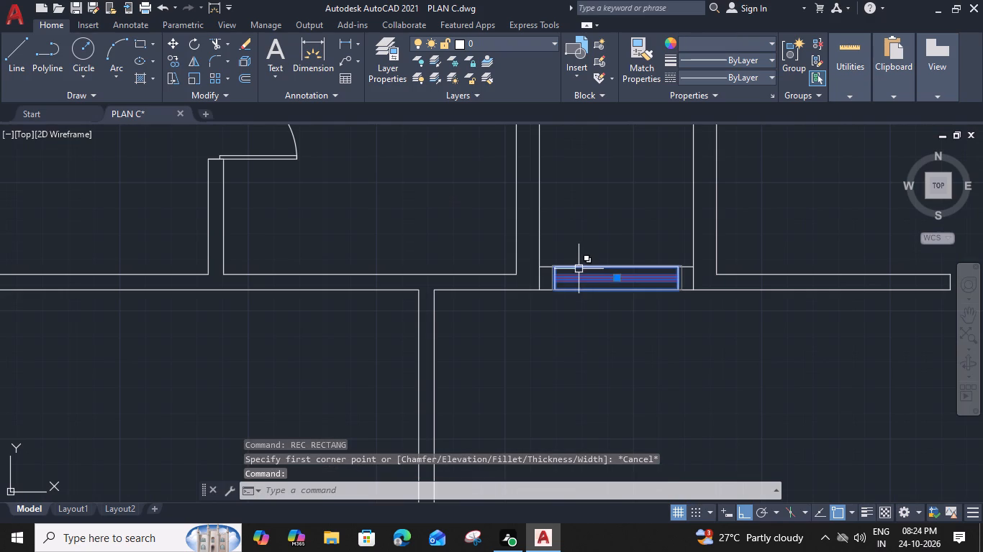
type("CO")
key("space")
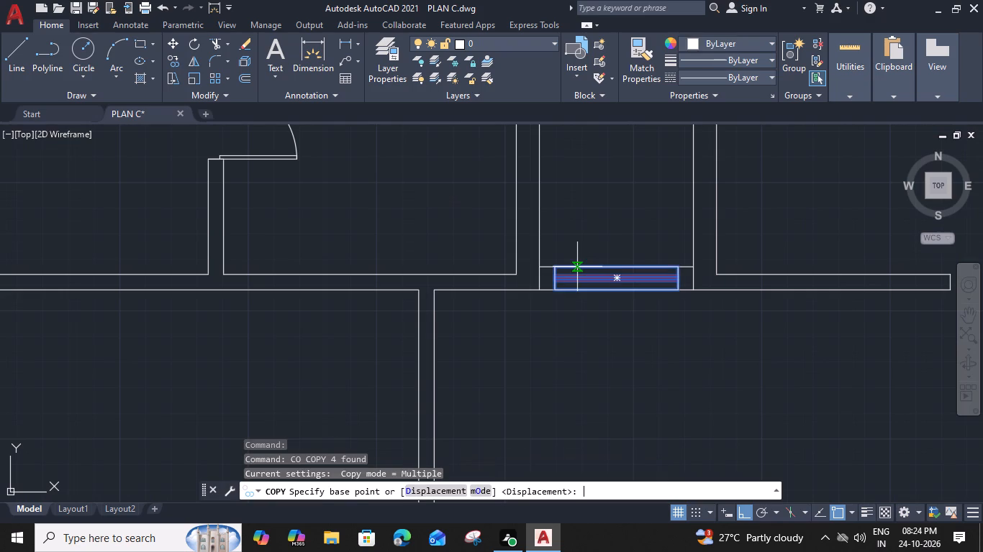
left_click(615, 293)
scroll(615, 293, "down", 3)
middle_click_drag(576, 405, 603, 312)
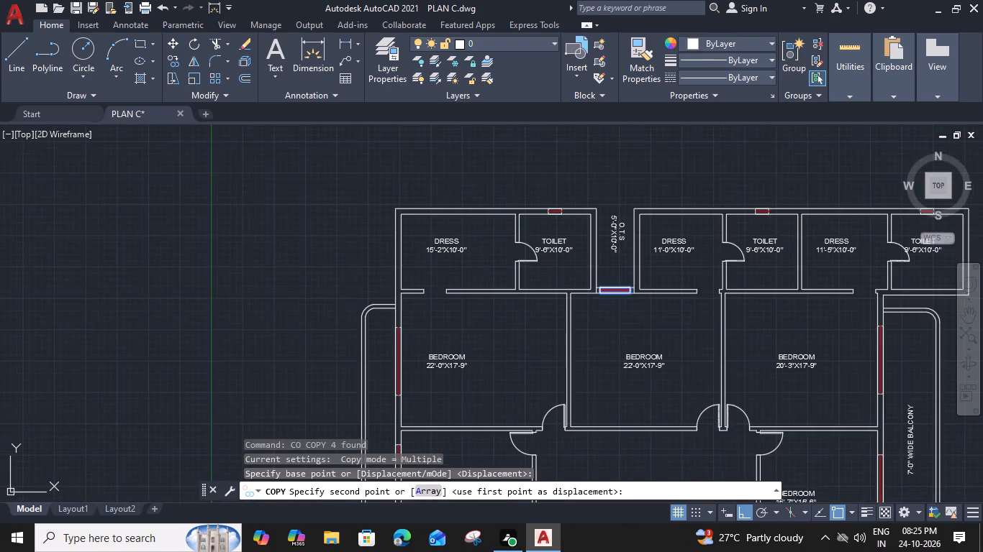
middle_click_drag(603, 312, 651, 160)
middle_click_drag(566, 410, 637, 156)
scroll(647, 303, "up", 4)
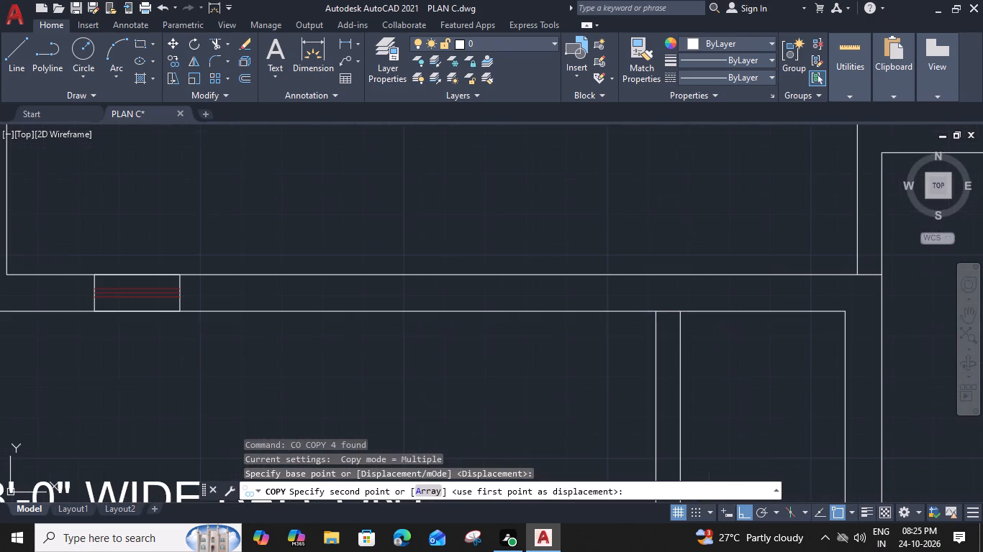
left_click(667, 310)
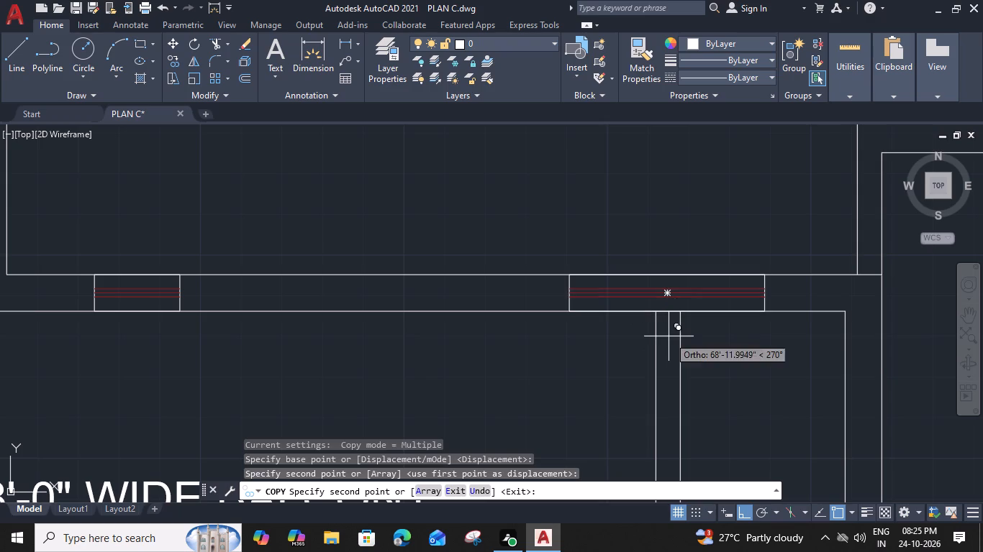
key("Escape")
Insert the Bed - Queen block from the DesignCenter Home - Space Planner blocks onto the terrace.
scroll(669, 338, "down", 4)
middle_click_drag(667, 359, 638, 188)
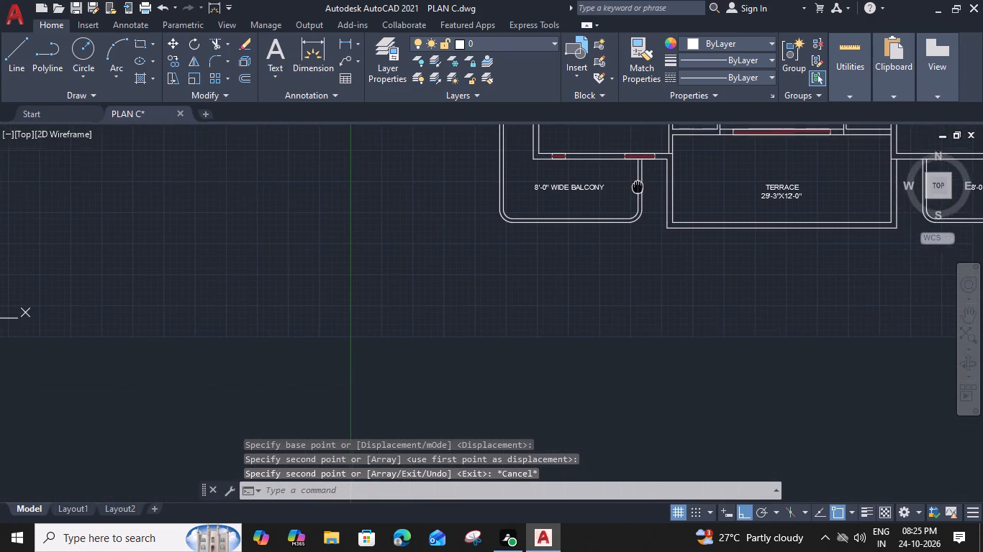
middle_click_drag(638, 188, 637, 189)
scroll(688, 254, "down", 1)
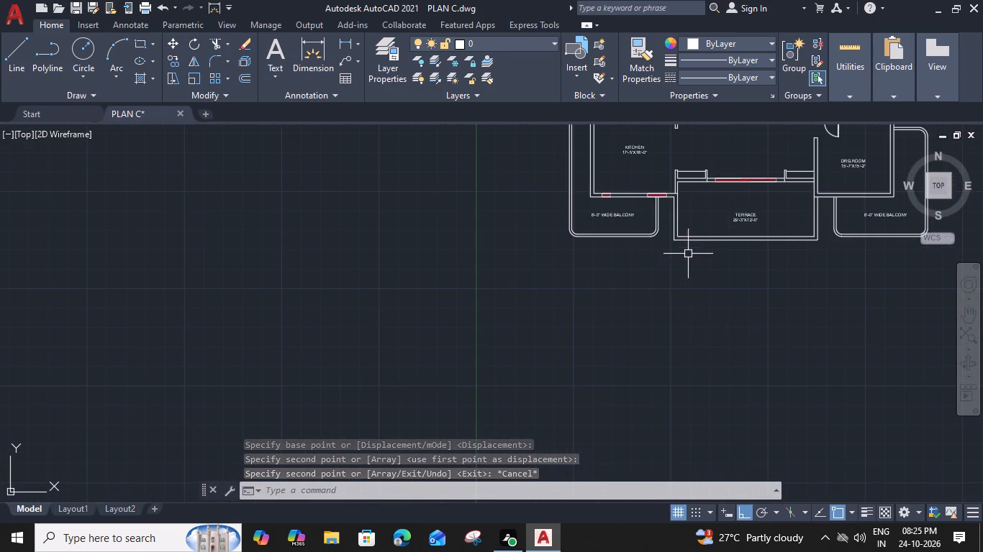
middle_click_drag(715, 227, 492, 338)
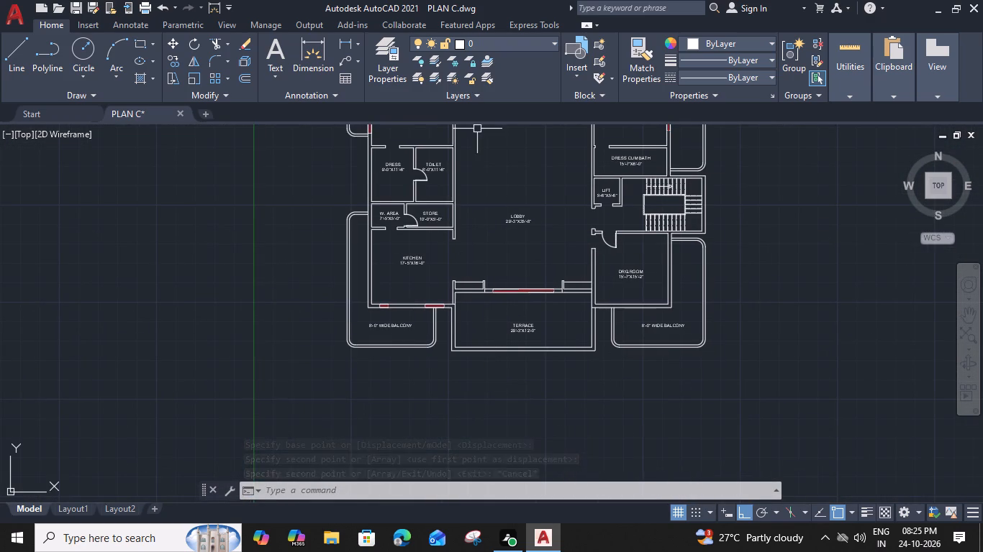
middle_click_drag(458, 152, 456, 259)
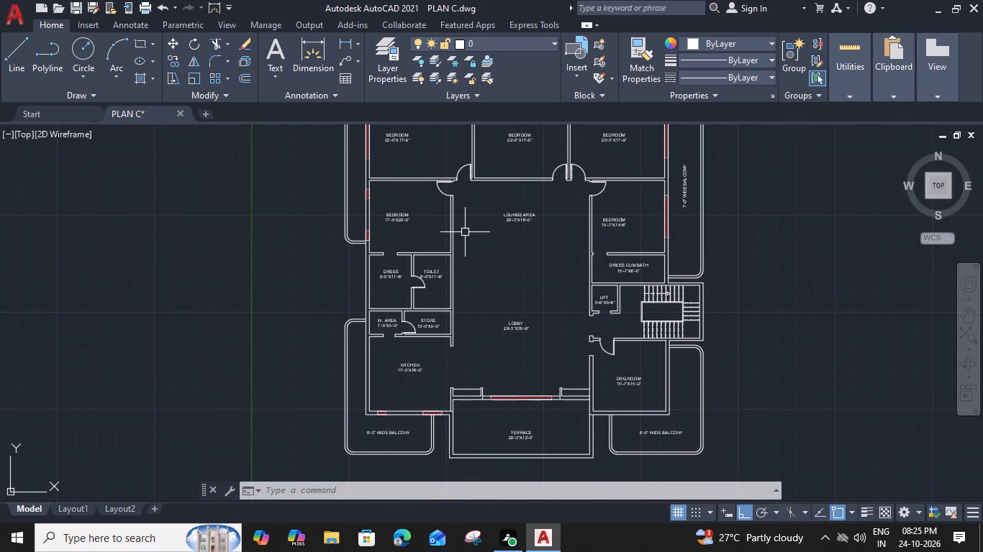
key("ctrl+2")
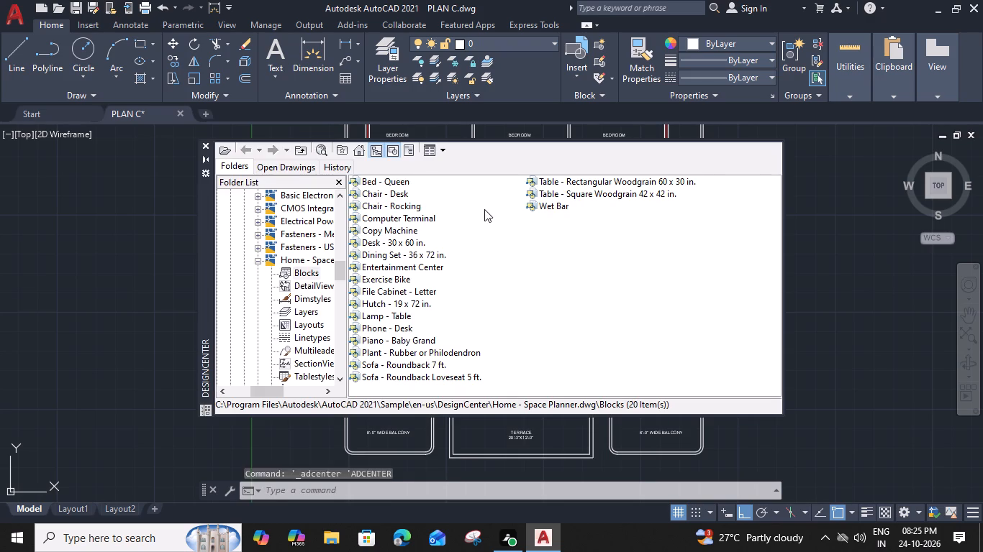
left_click_drag(397, 182, 479, 393)
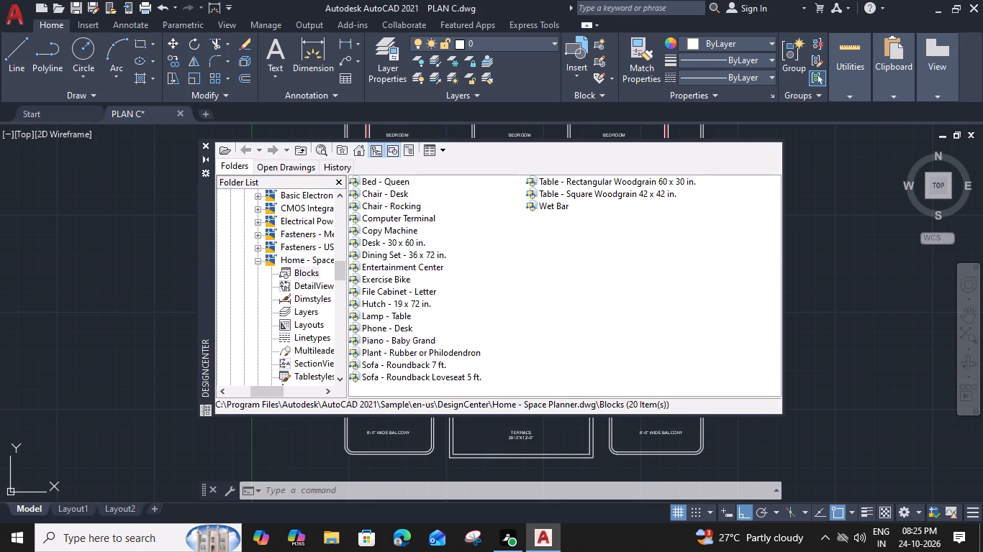
left_click_drag(479, 393, 474, 421)
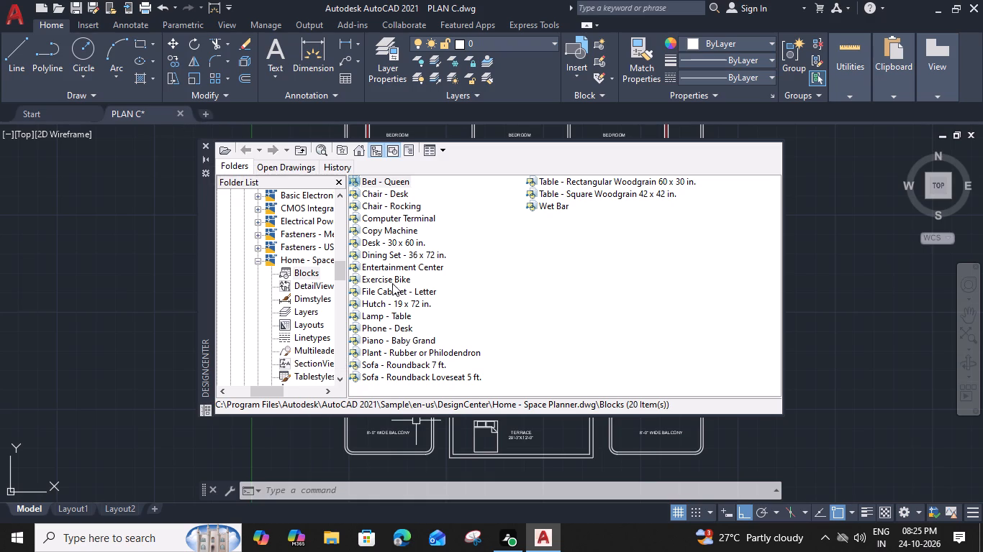
Insert the Dining Set - 36 x 72 in. block from DesignCenter onto the terrace beside the bed, and close DesignCenter.
left_click_drag(394, 250, 552, 433)
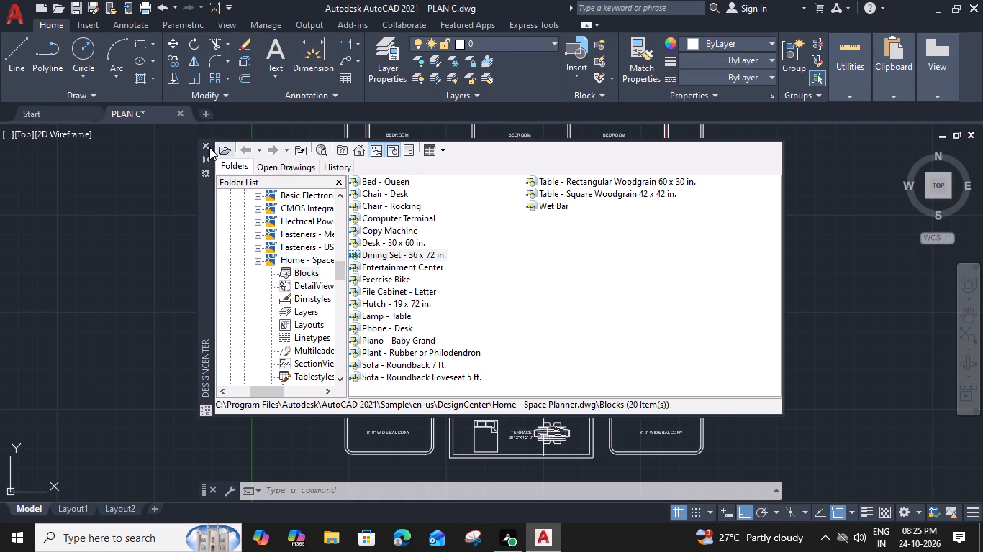
left_click(209, 147)
Move the dining set from the terrace straight up into the lobby and shift it west, in front of the red terrace opening.
left_click(548, 436)
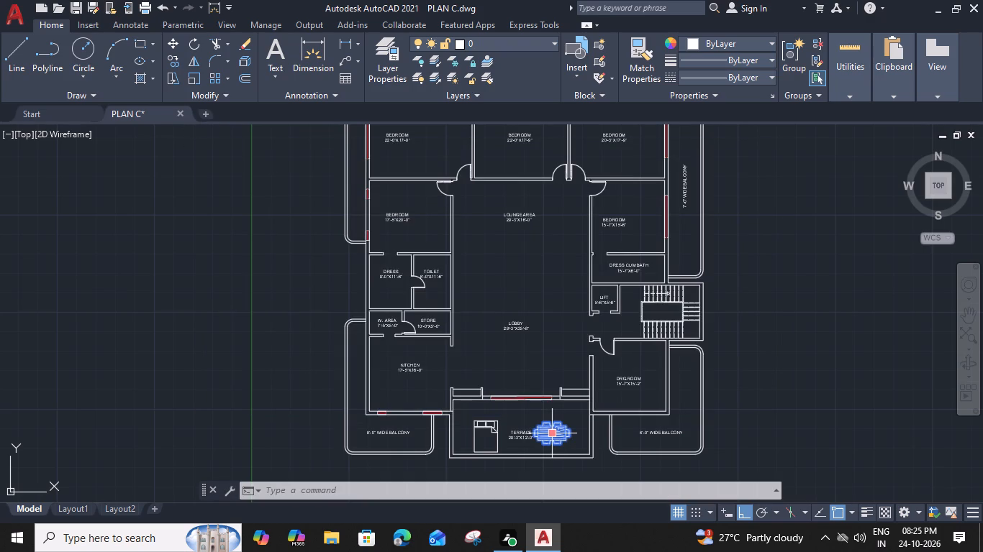
type("M")
key("space")
scroll(548, 436, "up", 3)
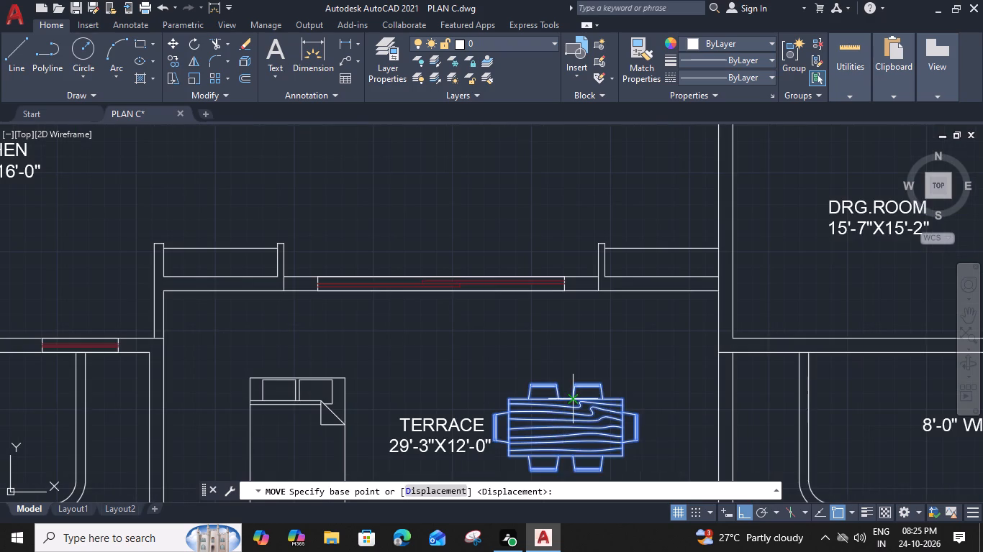
left_click(566, 400)
middle_click_drag(554, 208, 554, 308)
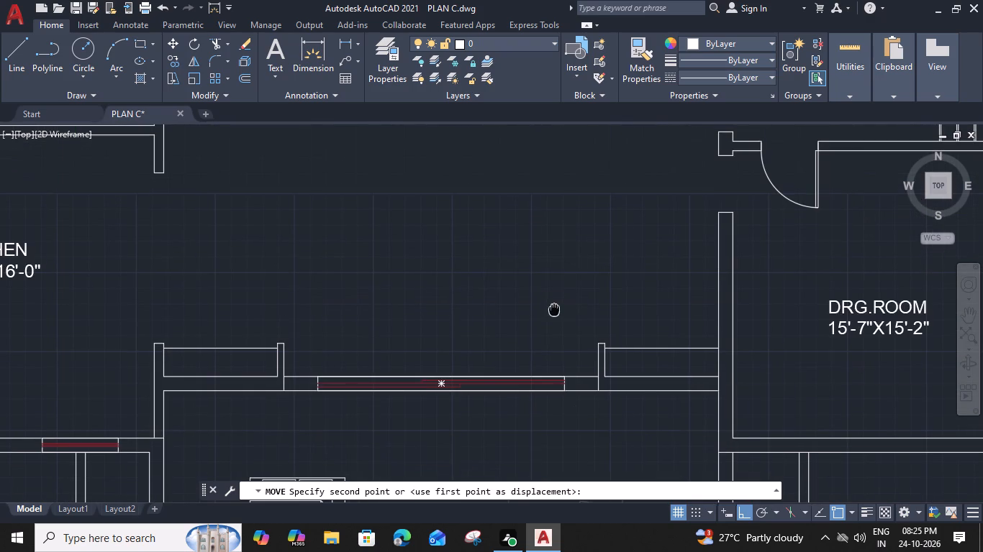
left_click(544, 241)
left_click(508, 271)
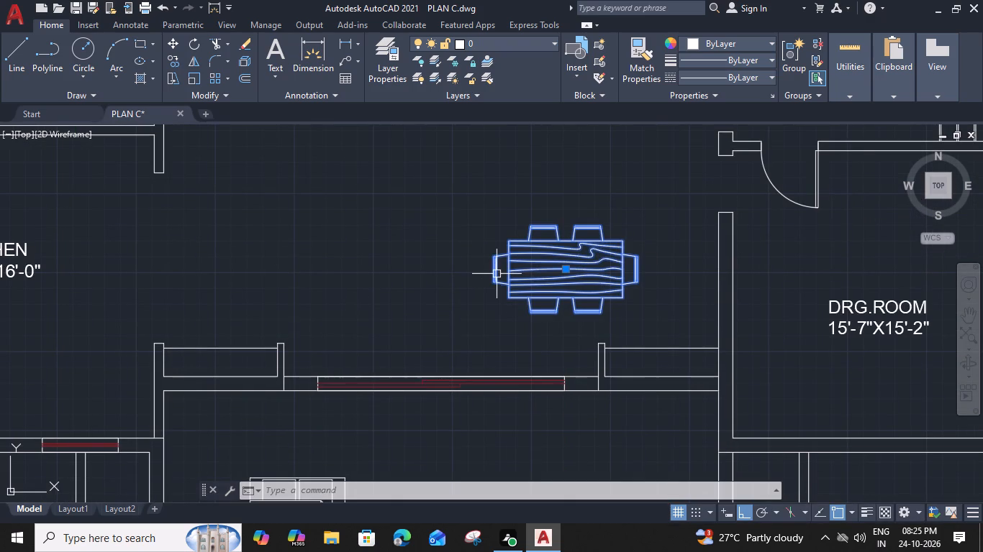
type("M")
key("space")
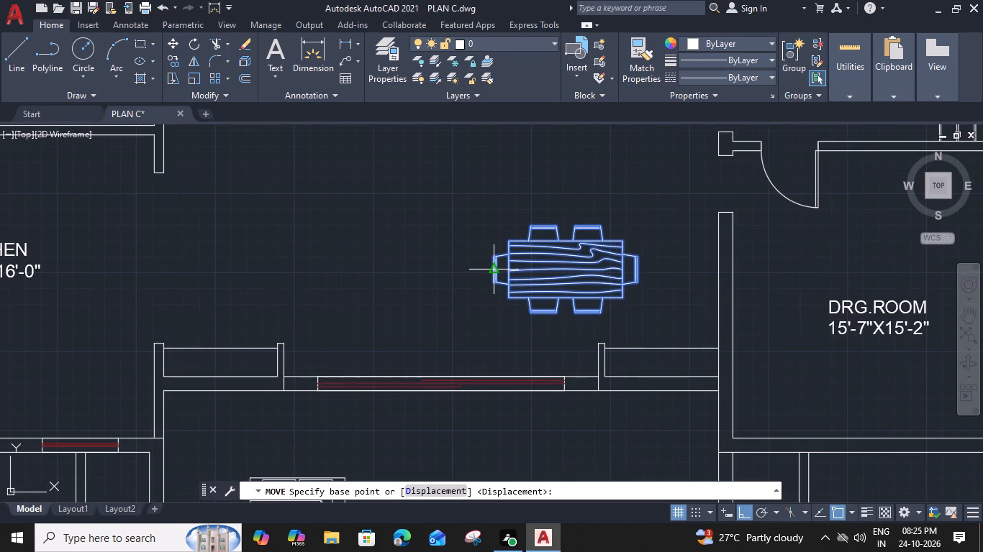
left_click(494, 271)
left_click(361, 275)
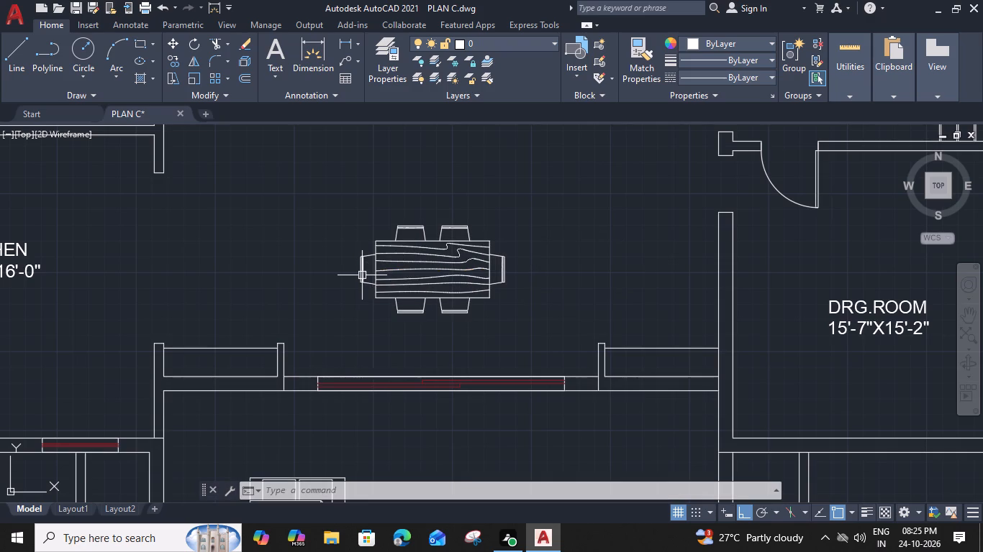
Scale up the dining set in the lobby freehand, using the midpoint of its west chair as base point.
left_click(428, 276)
type("SC")
key("space")
left_click(356, 270)
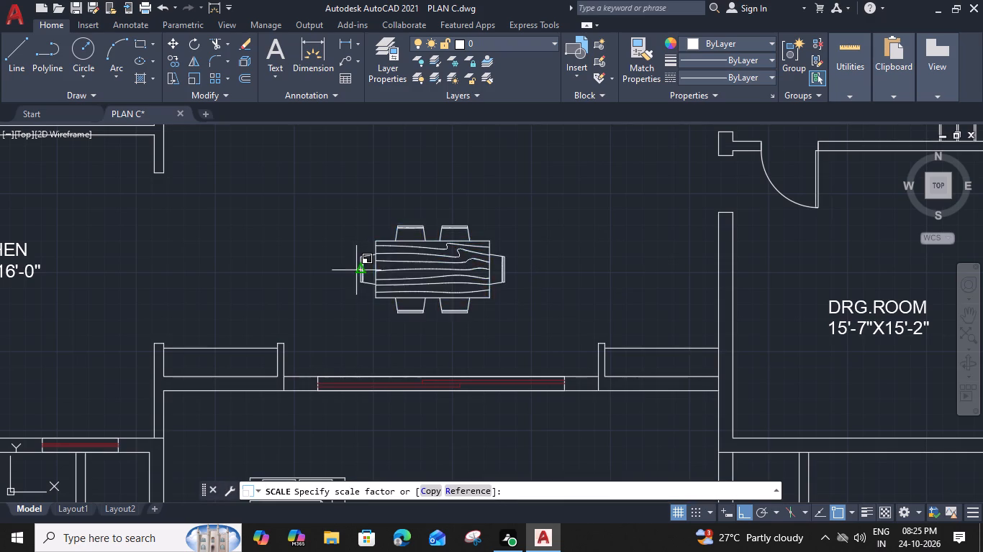
left_click(461, 282)
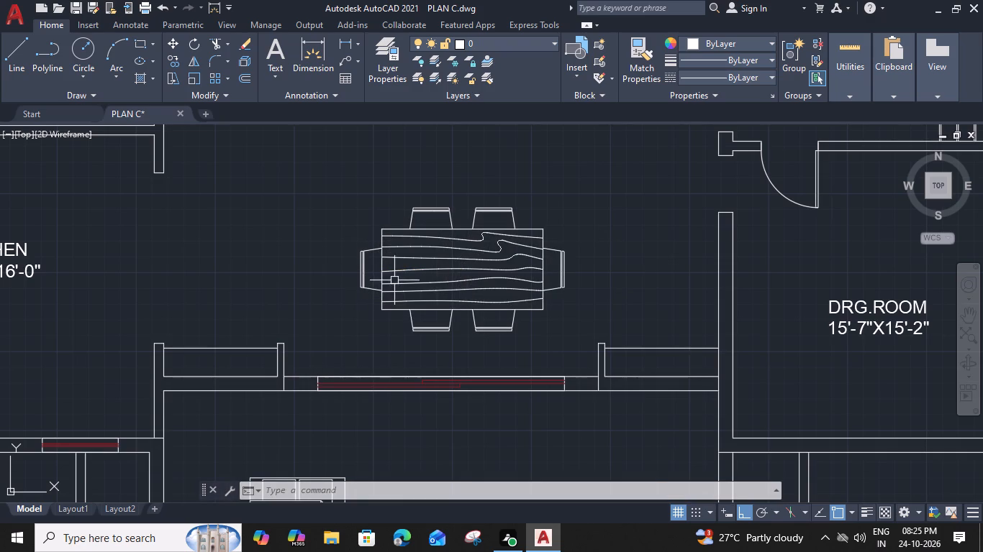
Move the enlarged dining set slightly west to centre it in the lobby in front of the terrace opening.
scroll(396, 280, "down", 1)
middle_click_drag(398, 281, 462, 278)
left_click(447, 271)
left_click(414, 276)
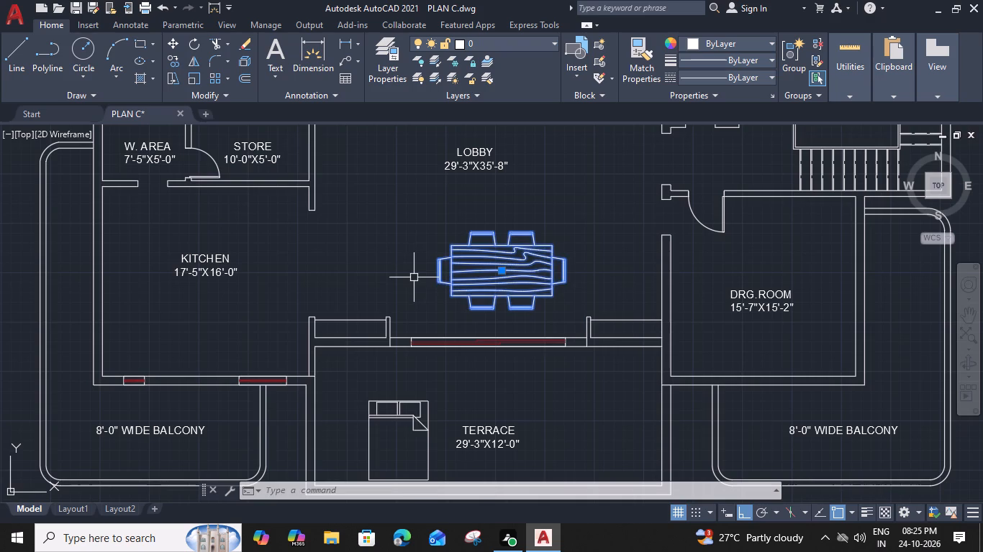
key("n")
key("BackSpace")
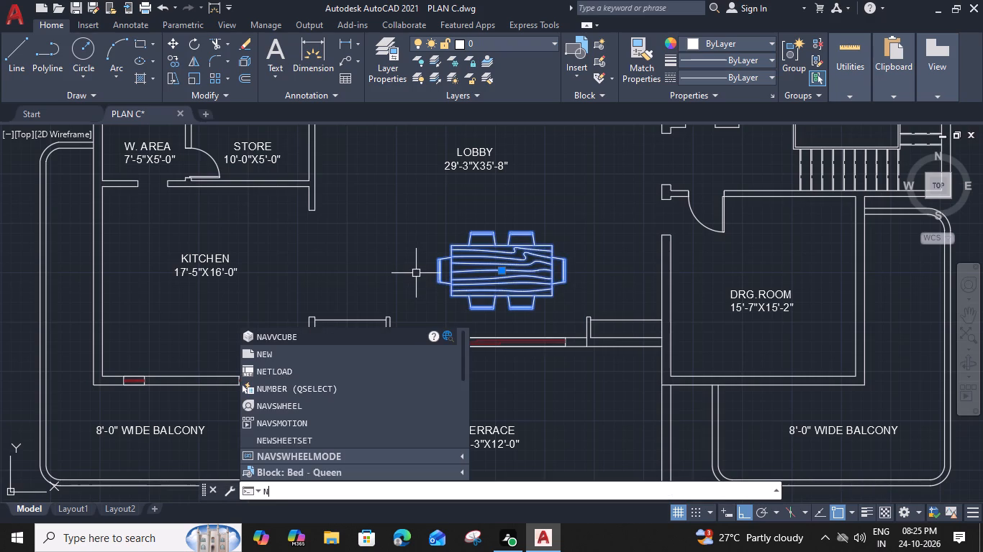
key("BackSpace")
type("M")
key("space")
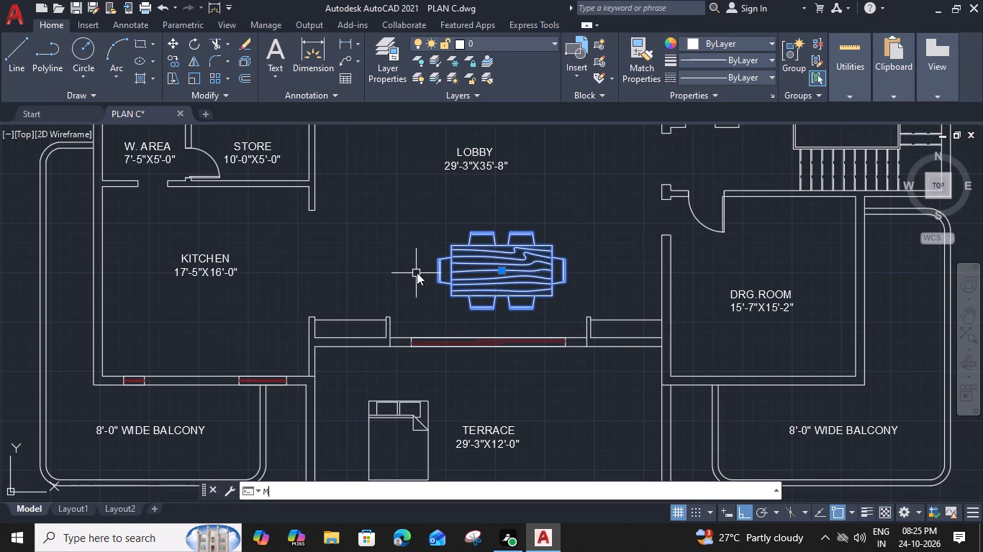
scroll(429, 264, "up", 2)
left_click(448, 281)
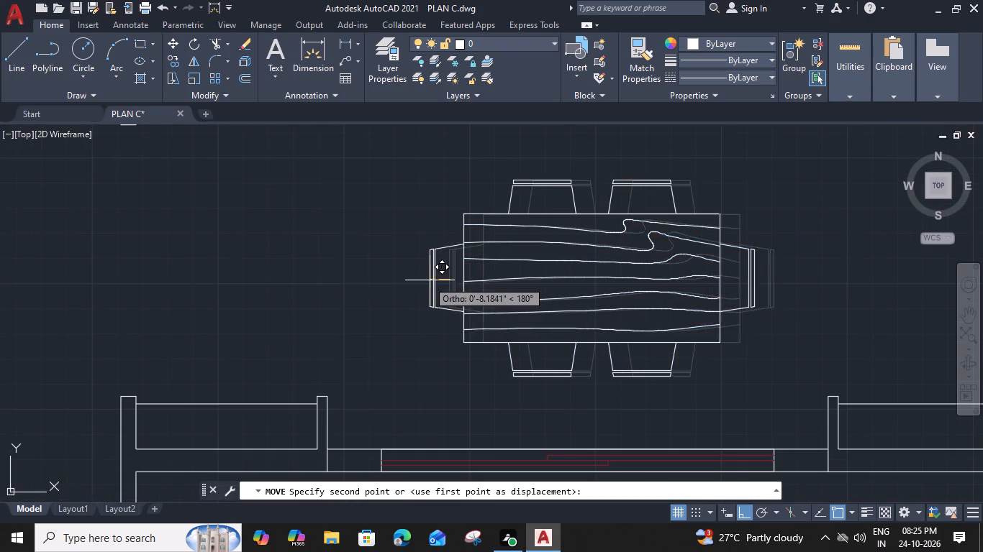
left_click(404, 280)
Copy the queen bed from the terrace to the 22'-0"X17'-9" bedroom below the 15'-2" dress, headboard at the dress wall.
scroll(407, 282, "down", 3)
middle_click_drag(458, 328, 481, 291)
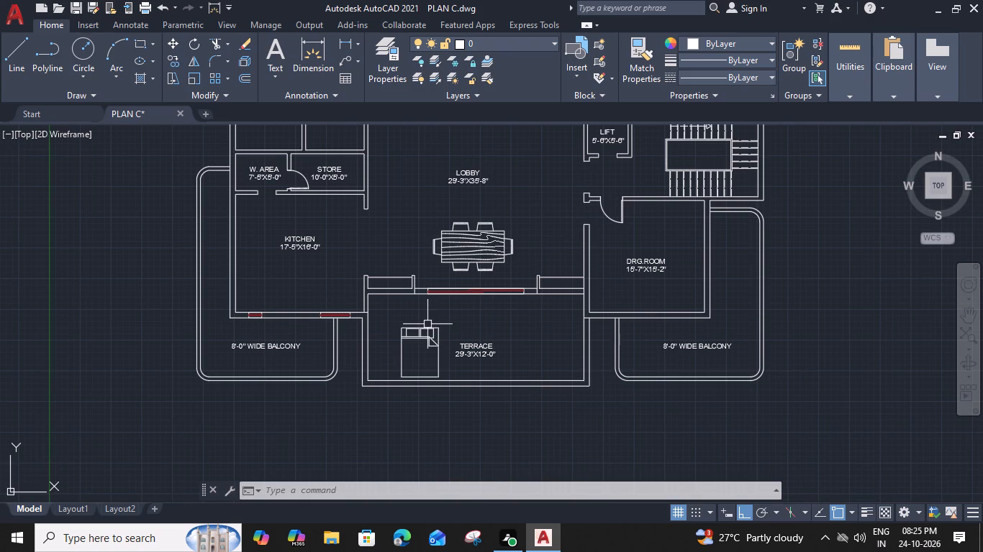
left_click(409, 326)
type("CO")
key("space")
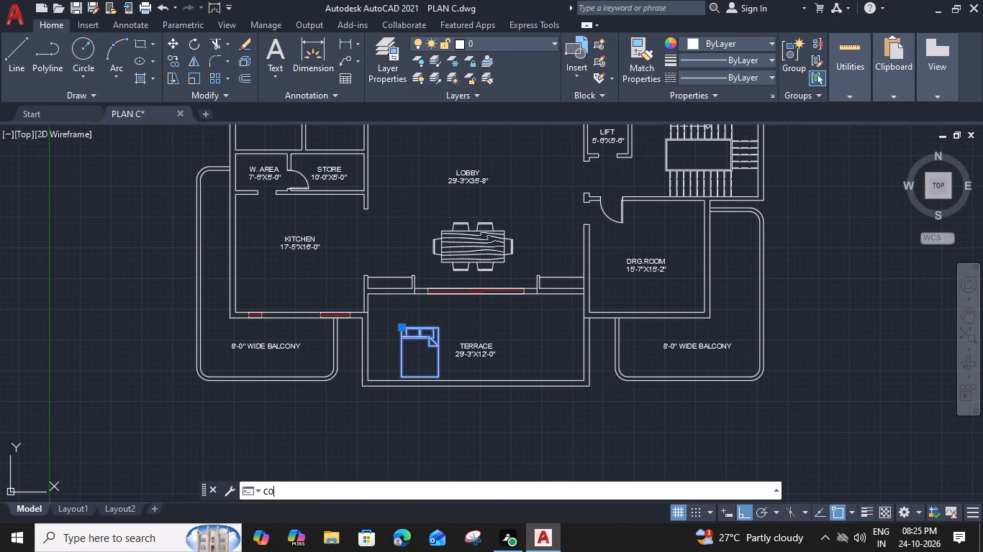
scroll(404, 331, "up", 3)
left_click(468, 325)
scroll(463, 313, "down", 3)
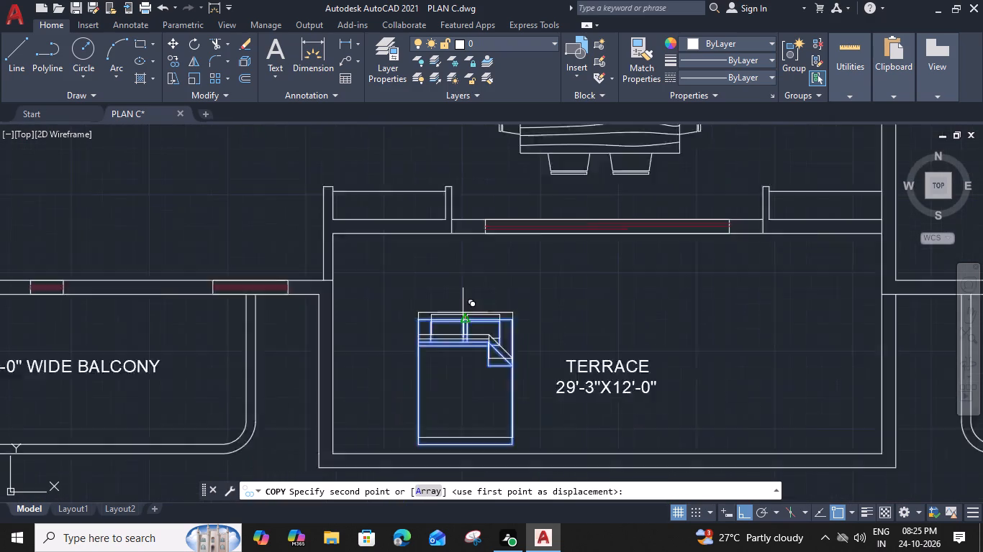
middle_click_drag(463, 231, 503, 551)
middle_click_drag(419, 286, 454, 391)
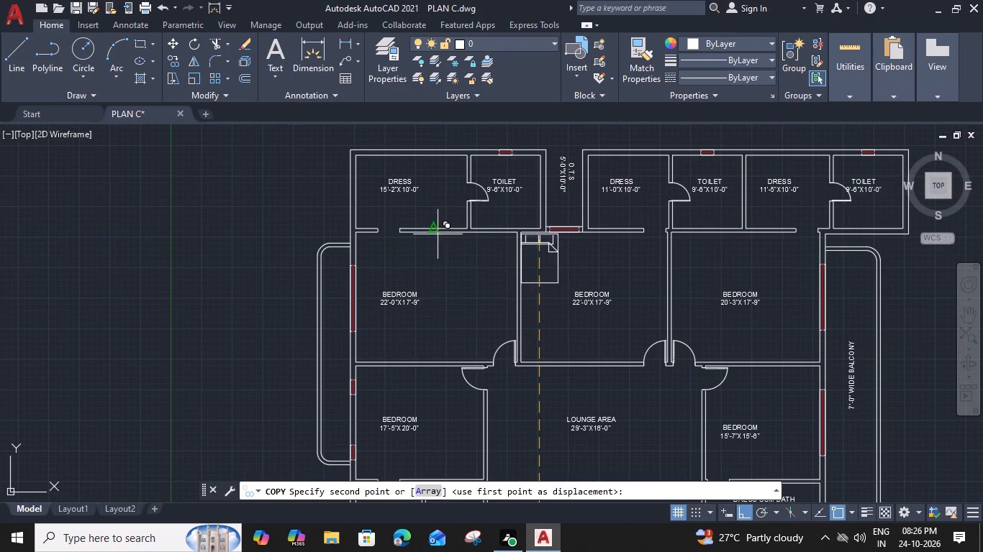
left_click(438, 234)
key("Escape")
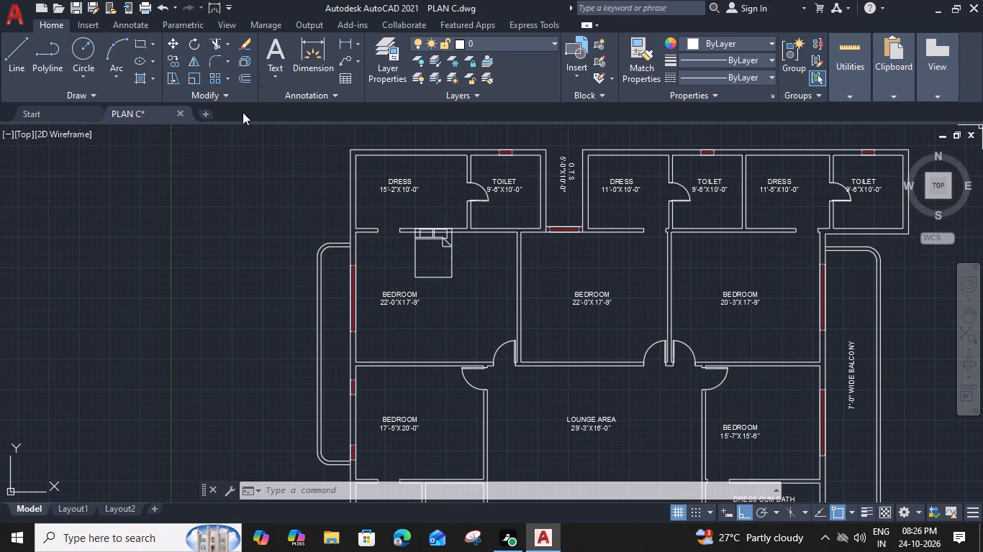
Mirror the copied bed about its foot edge, keeping the original bed.
middle_click_drag(342, 322, 378, 314)
left_click_drag(497, 262, 488, 264)
left_click(412, 277)
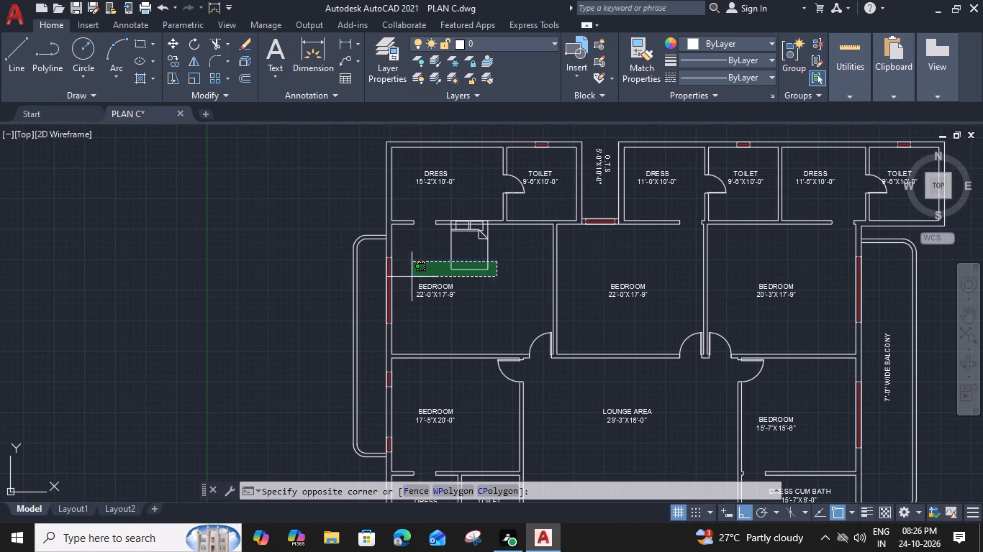
type("MI")
key("space")
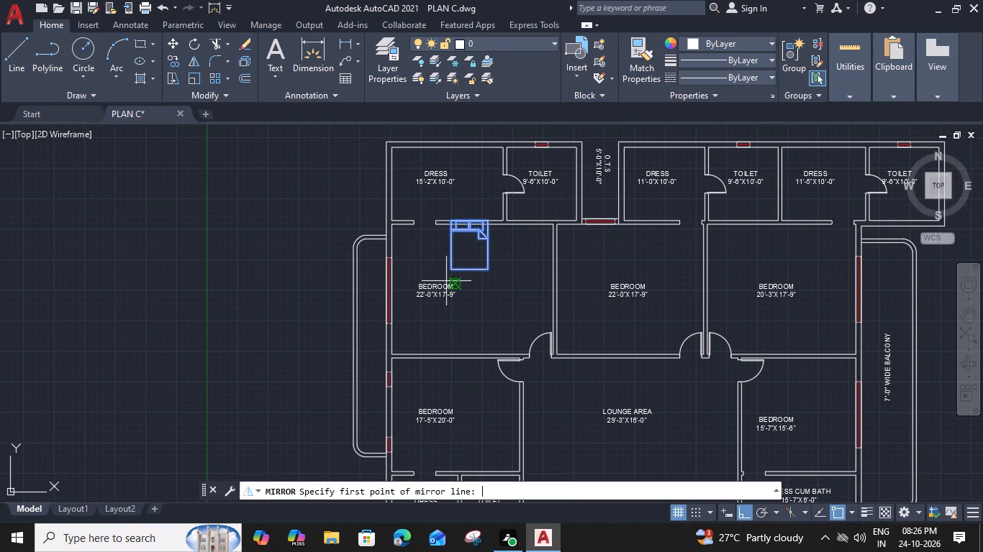
scroll(453, 270, "up", 1)
left_click(453, 270)
left_click(509, 272)
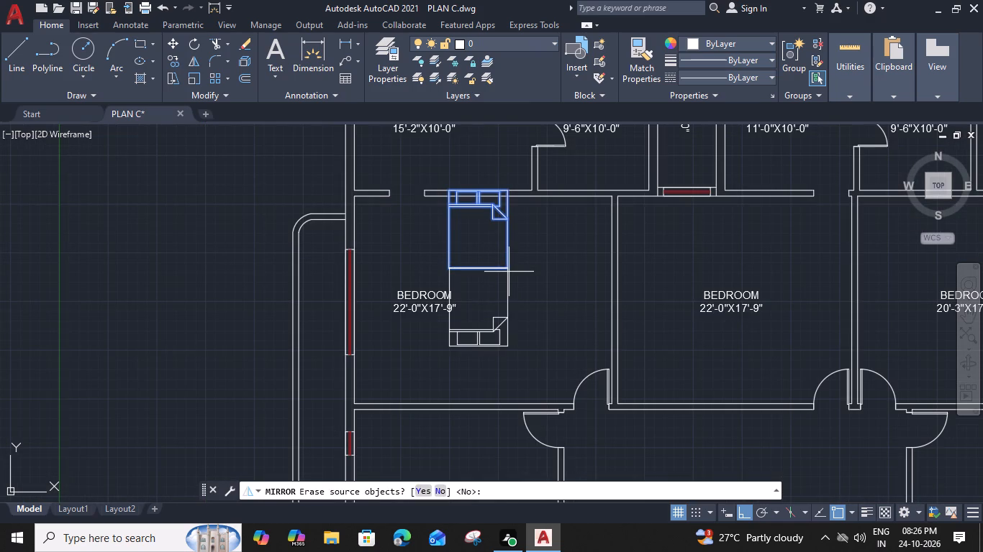
key("space")
Delete the original bed at the dress wall of the west 22'-0"X17'-9" bedroom, keeping its mirrored copy.
key("space")
left_click(520, 234)
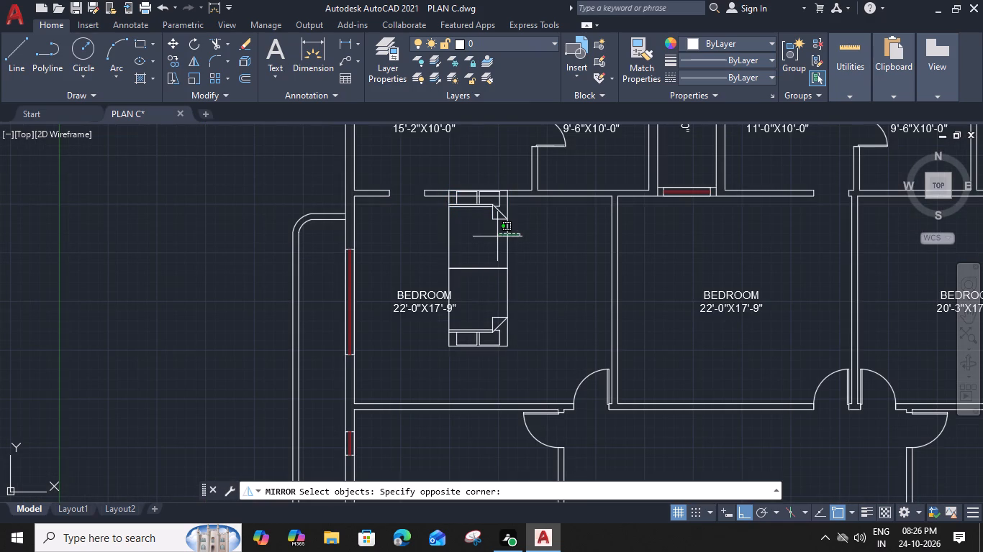
key("Escape")
left_click_drag(526, 234, 519, 234)
key("Escape")
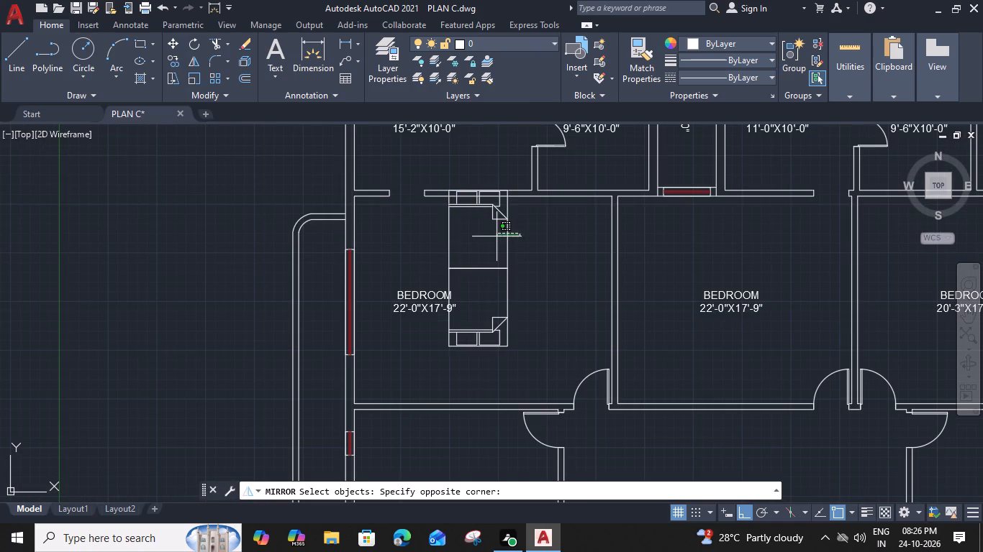
key("Escape")
left_click_drag(537, 234, 517, 235)
left_click(423, 240)
key("Delete")
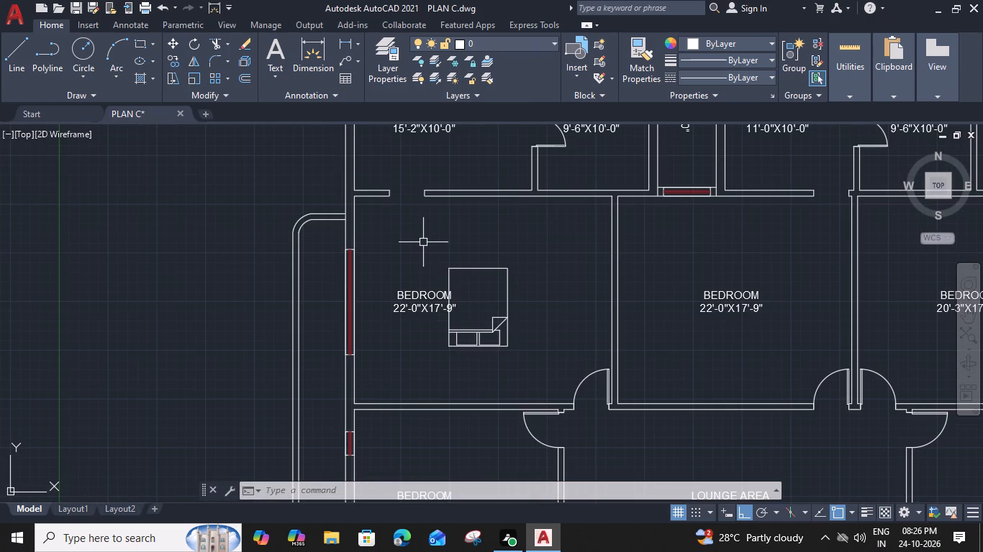
Move the mirrored bed by its headboard midpoint down against the south wall of the west 22'-0"X17'-9" bedroom.
left_click(479, 346)
type("M")
key("space")
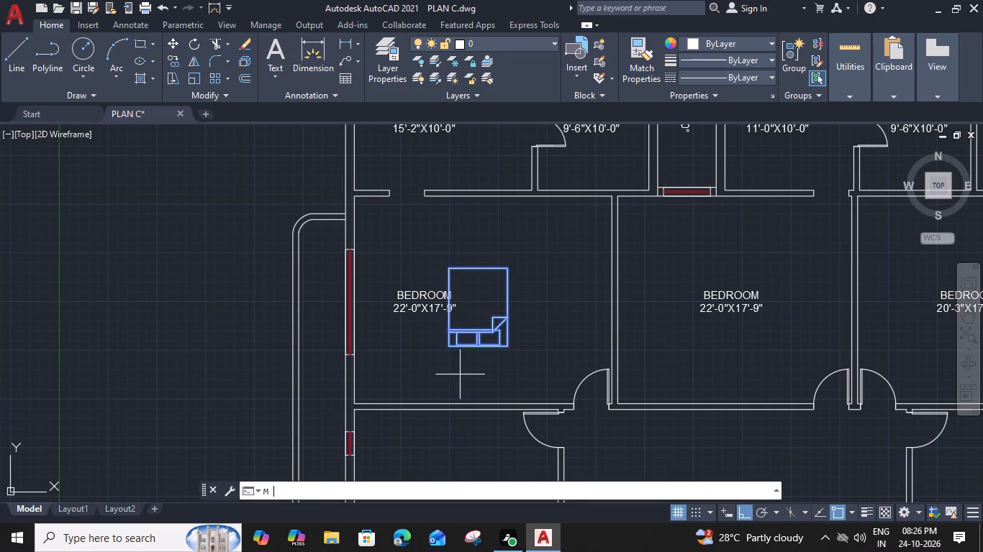
scroll(472, 360, "up", 1)
left_click(480, 339)
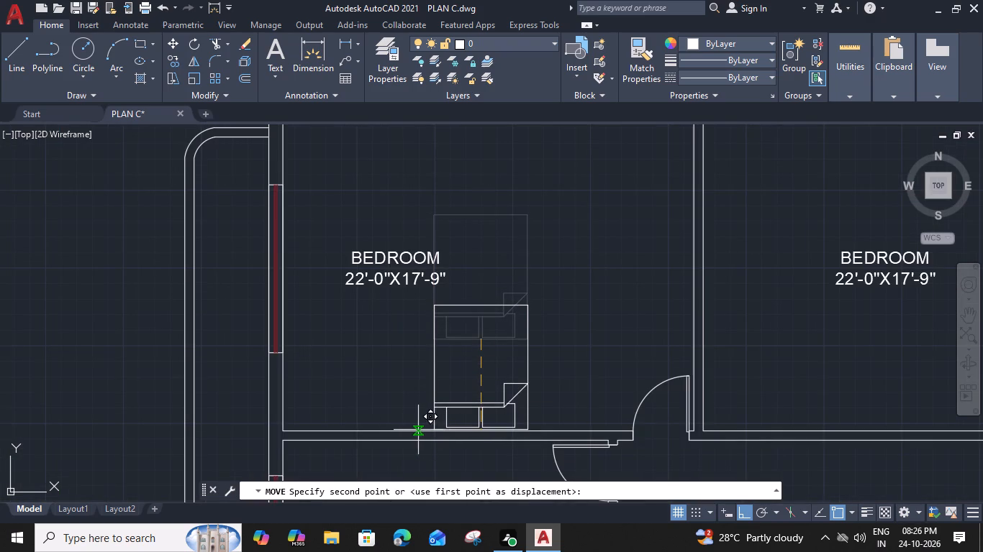
left_click(453, 431)
Copy the bed by its headboard midpoint to the south wall of the 20'-3"X17'-9" bedroom.
middle_click_drag(561, 402, 579, 293)
scroll(579, 293, "down", 3)
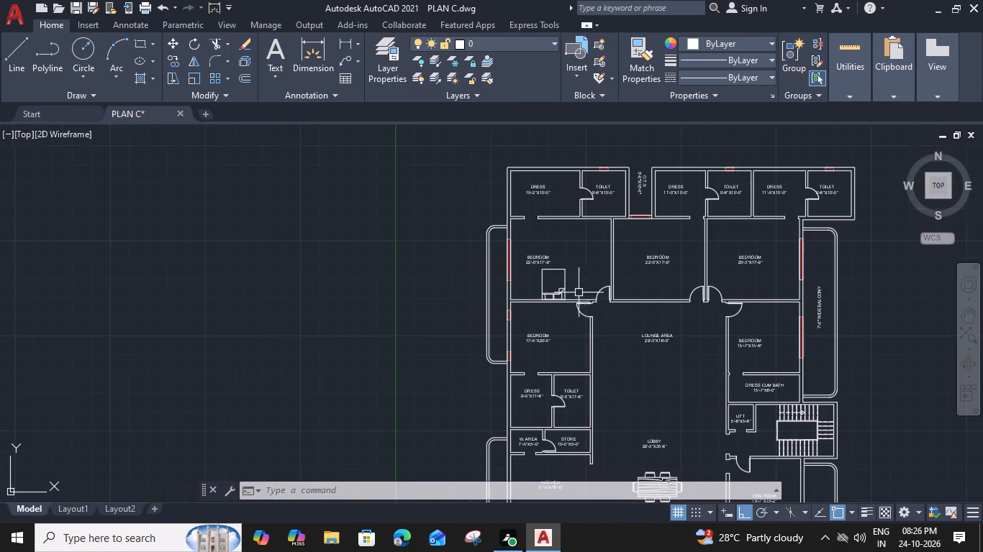
middle_click_drag(603, 344, 520, 331)
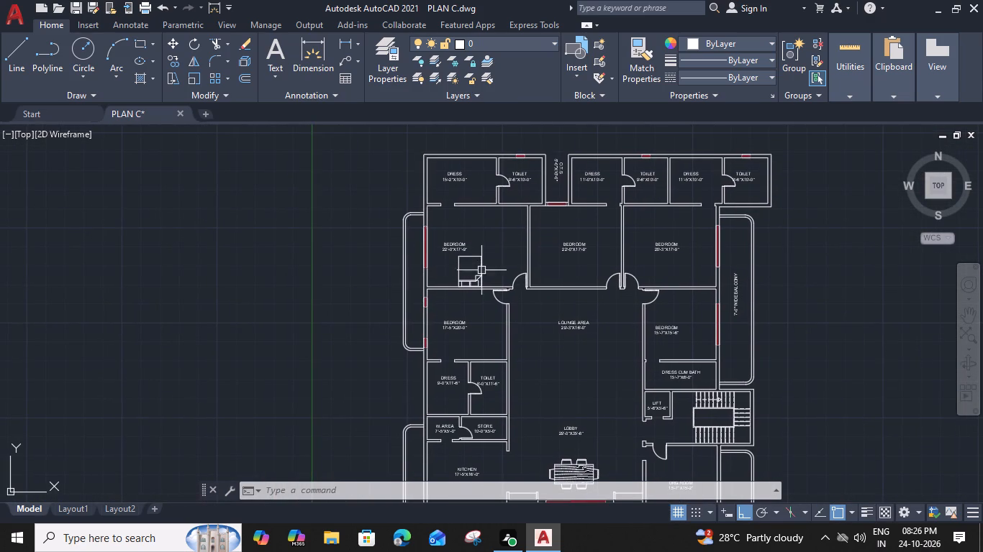
left_click(491, 267)
left_click(427, 272)
key("Escape")
left_click(494, 262)
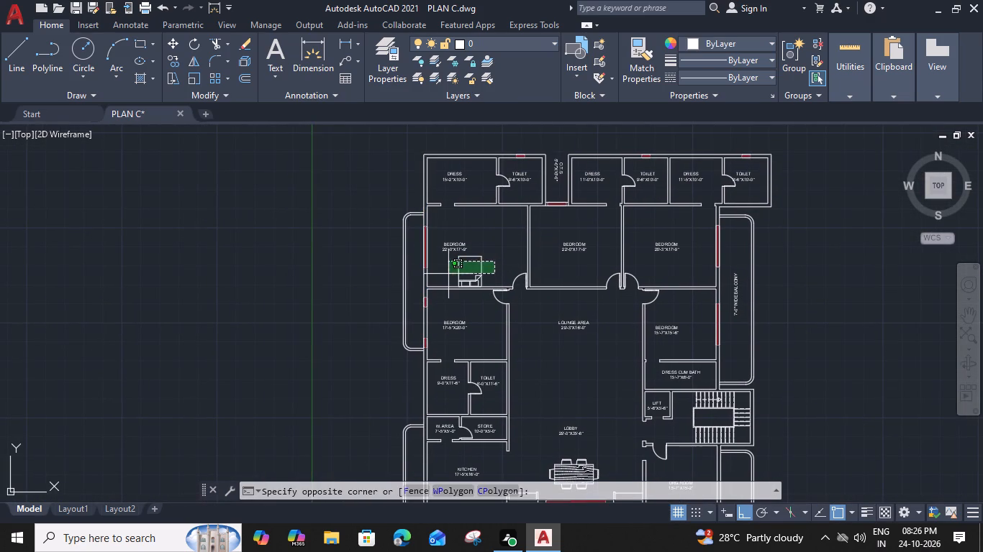
left_click(445, 272)
type("CO")
key("space")
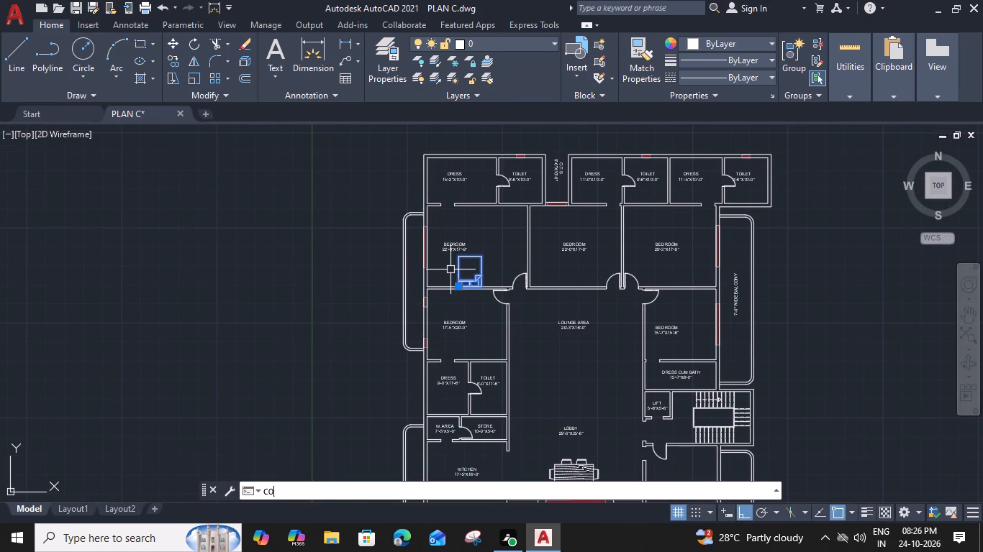
scroll(466, 276, "up", 5)
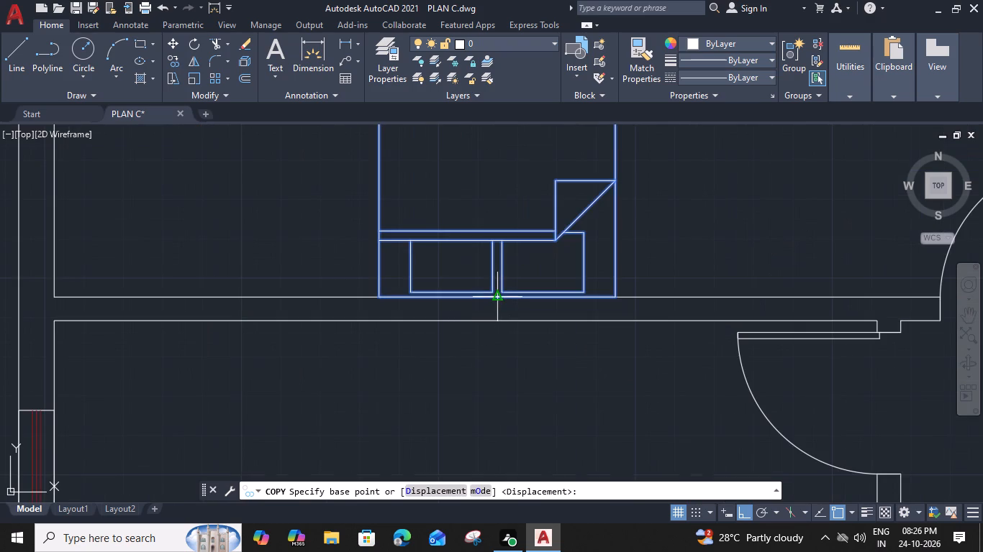
left_click(497, 300)
scroll(497, 302, "down", 3)
middle_click_drag(664, 321, 222, 307)
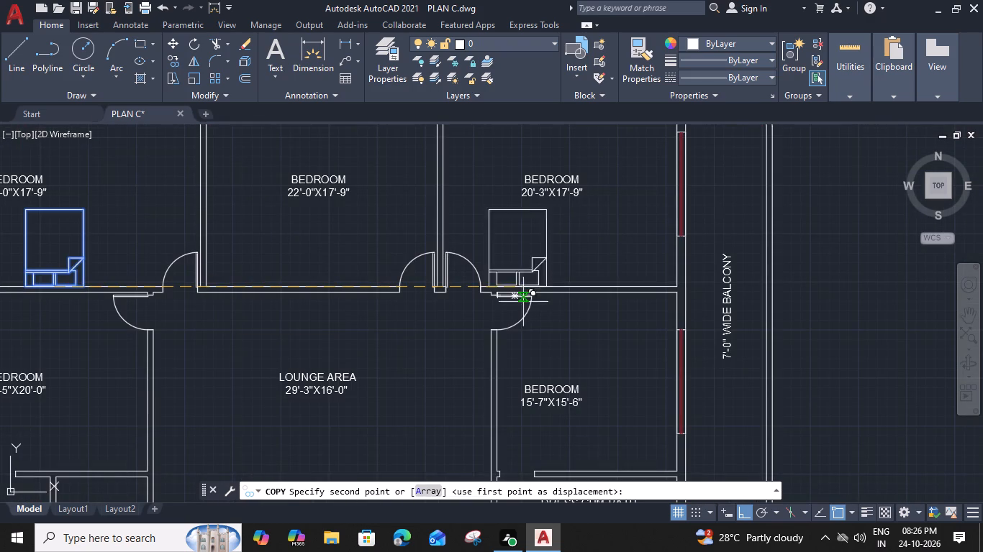
left_click(582, 283)
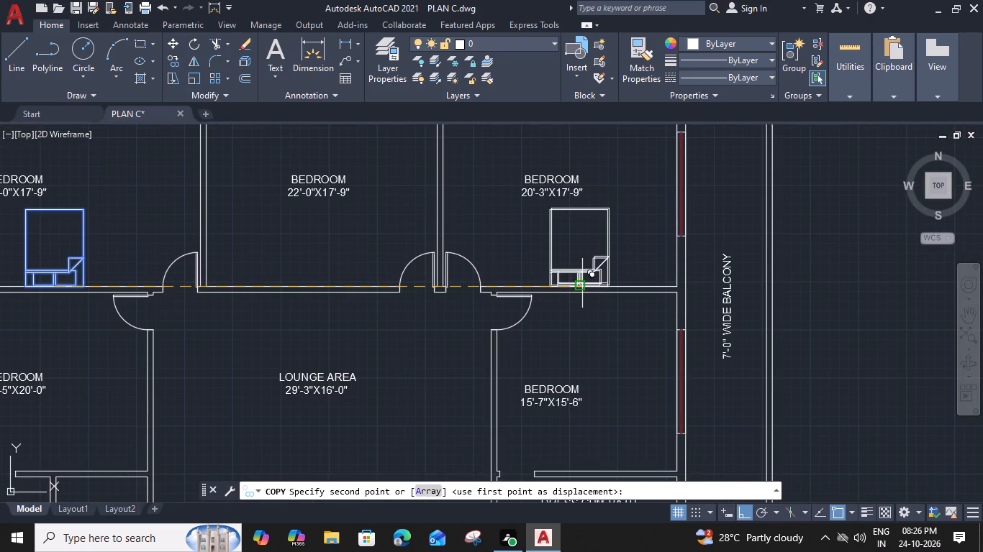
Place further bed copies against the south walls of the 15'-7"X15'-6" and 17'-5"X20'-0" bedrooms.
middle_click_drag(592, 361, 561, 224)
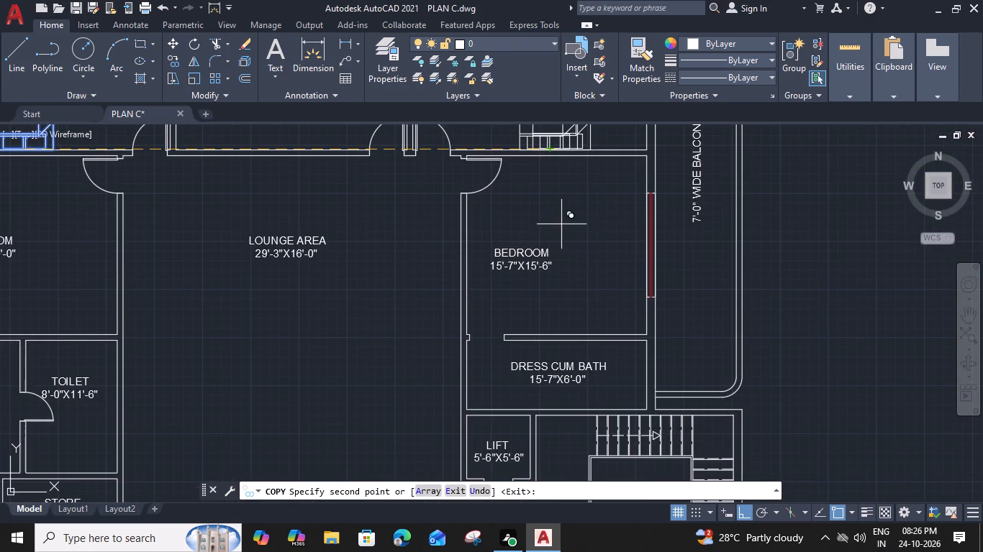
left_click(576, 335)
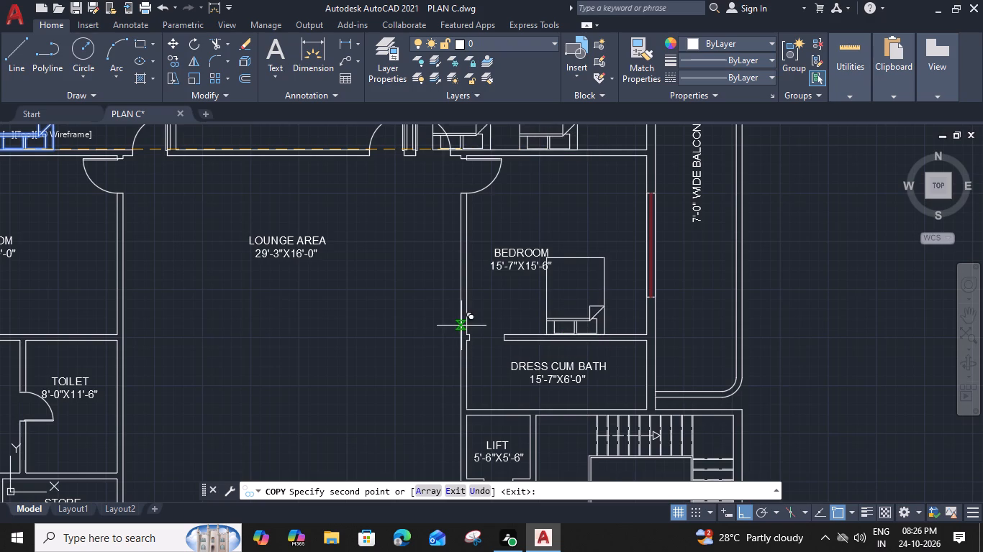
scroll(400, 330, "down", 1)
middle_click_drag(368, 330, 640, 333)
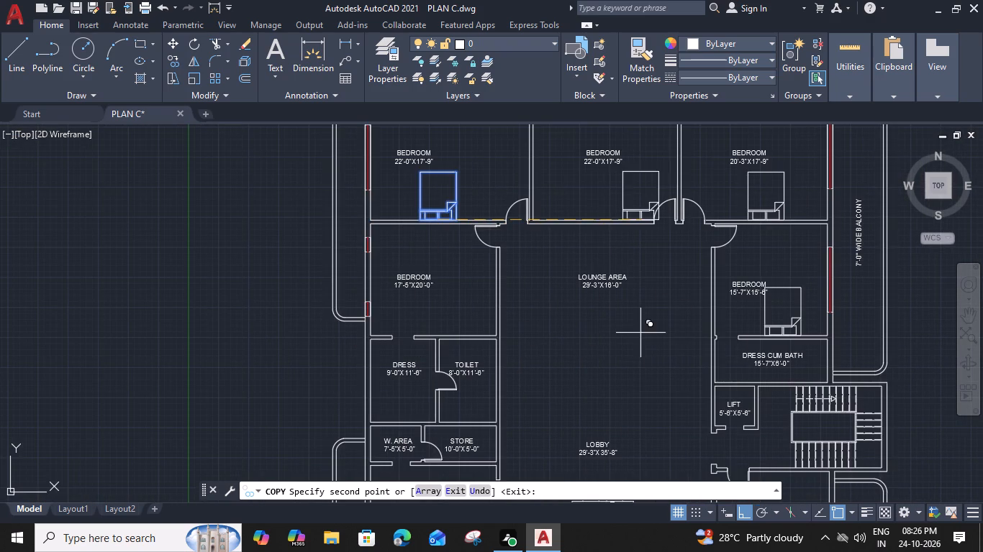
left_click(454, 334)
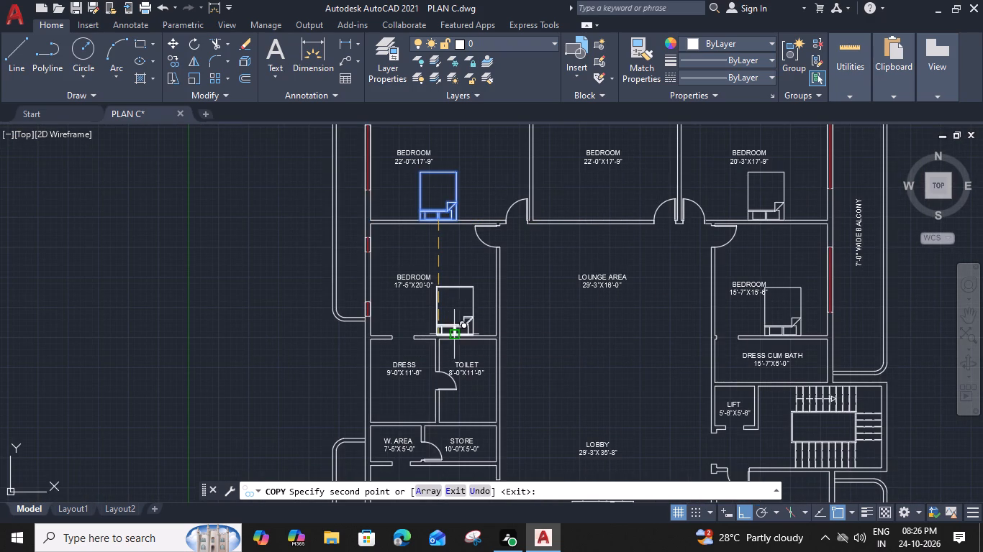
key("Escape")
Move the bed from the terrace straight north into the middle 22'-0"X17'-9" bedroom, beside its west wall.
middle_click_drag(559, 295, 538, 316)
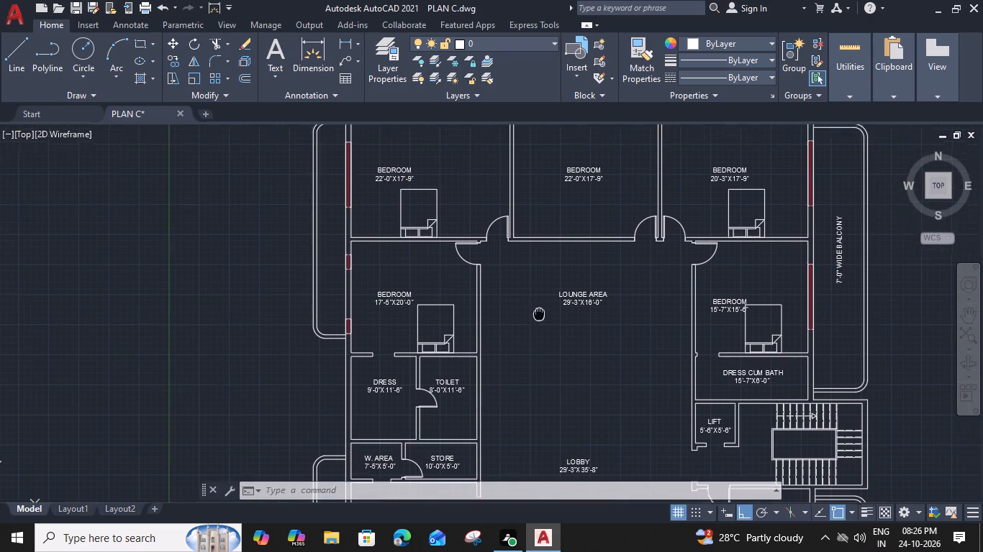
middle_click_drag(538, 316, 538, 318)
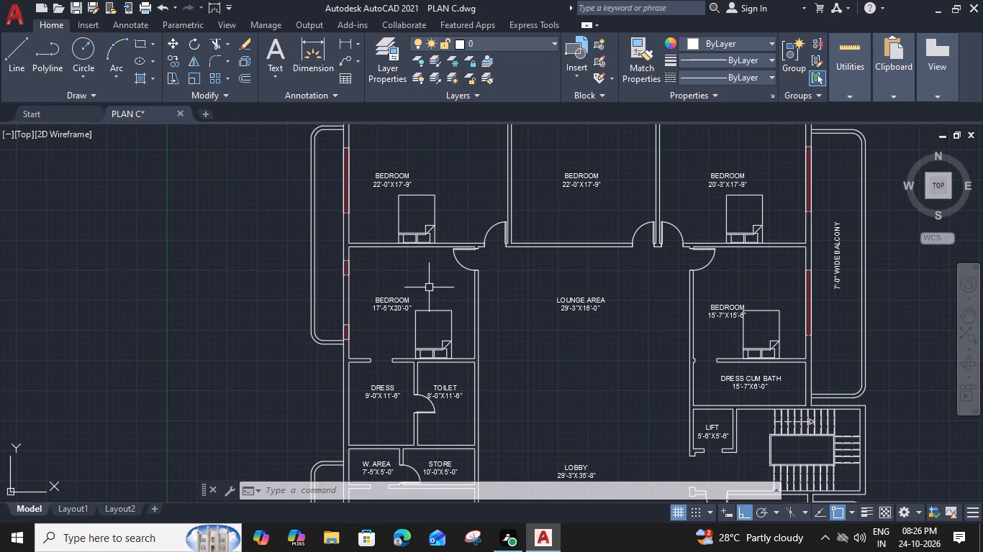
middle_click_drag(536, 296, 524, 110)
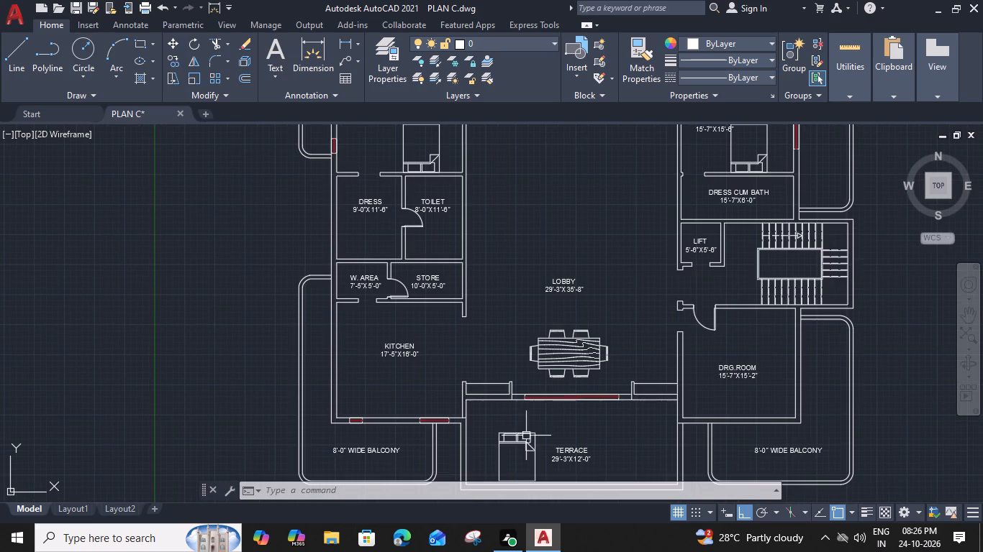
left_click(526, 436)
type("M")
key("space")
scroll(516, 436, "up", 2)
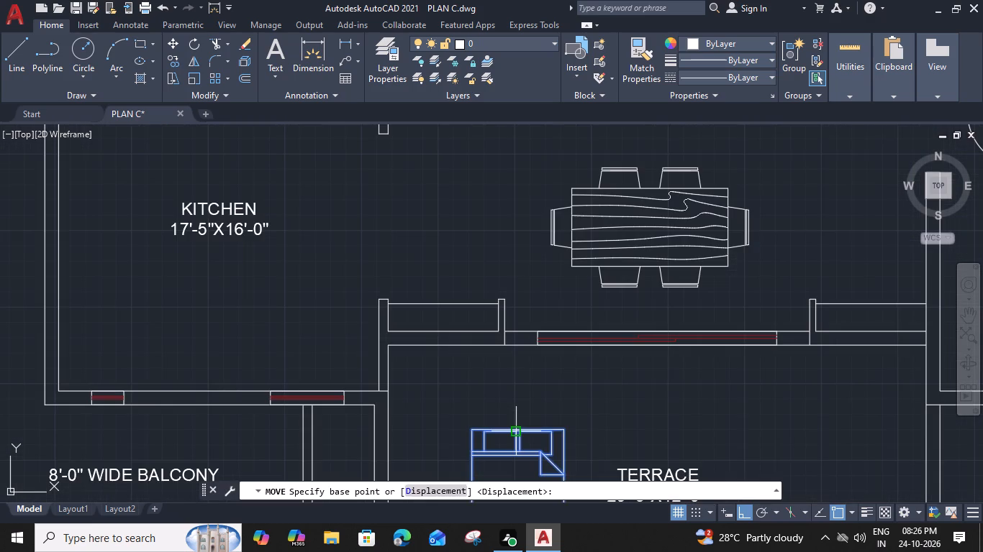
scroll(518, 432, "up", 3)
left_click(515, 423)
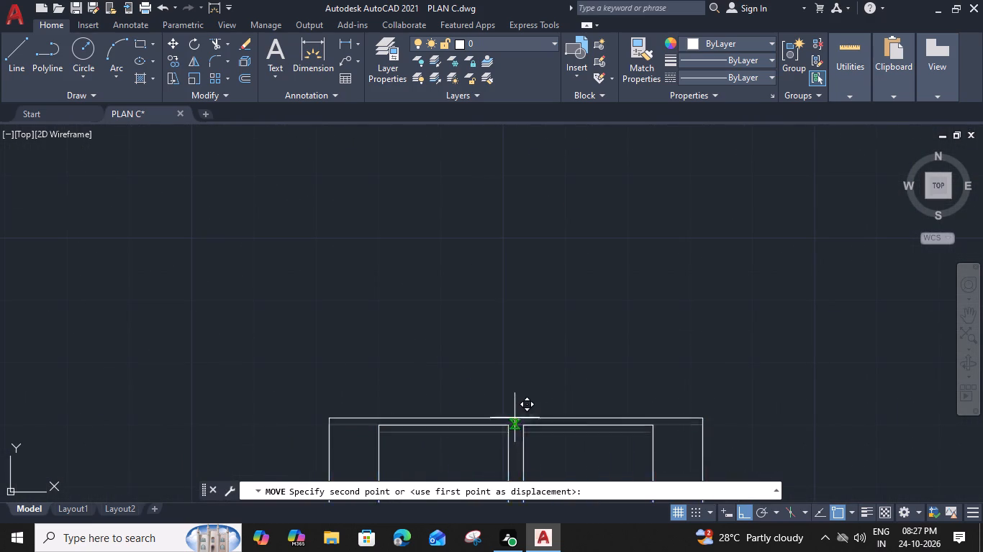
scroll(515, 418, "down", 4)
middle_click_drag(517, 201, 475, 551)
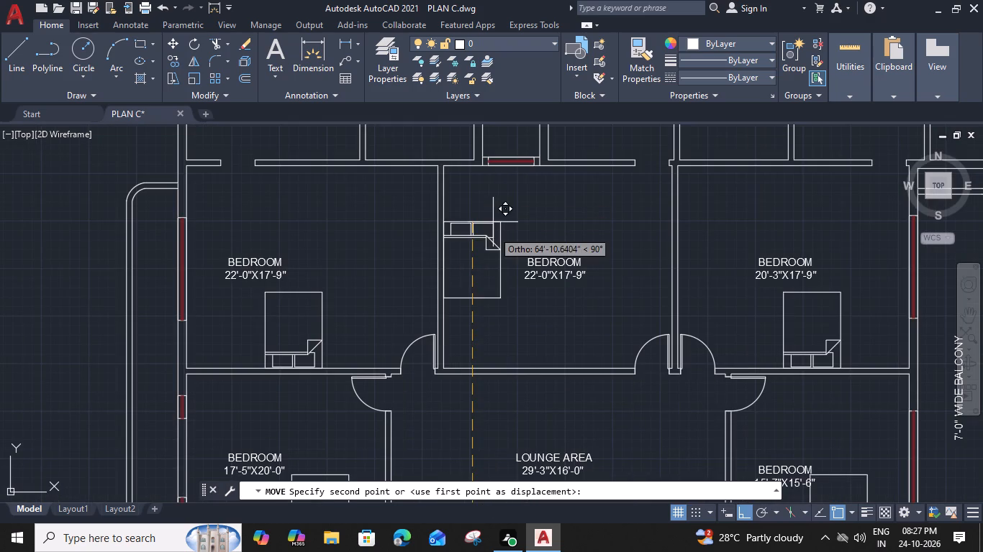
left_click(487, 230)
key("Escape")
Rotate the bed 90° about its north-west corner so the headboard lies along the middle bedroom's west wall.
left_click(487, 230)
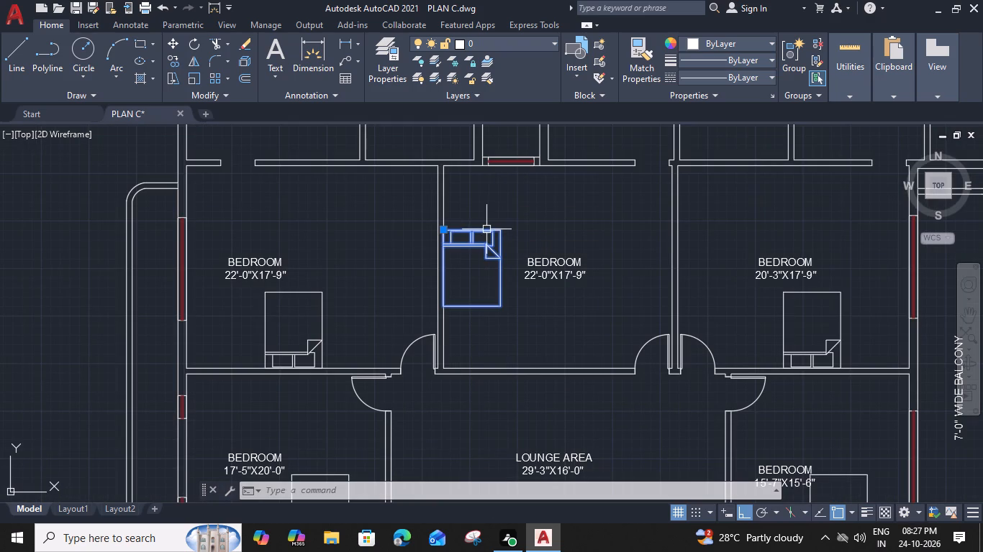
type("RO")
key("space")
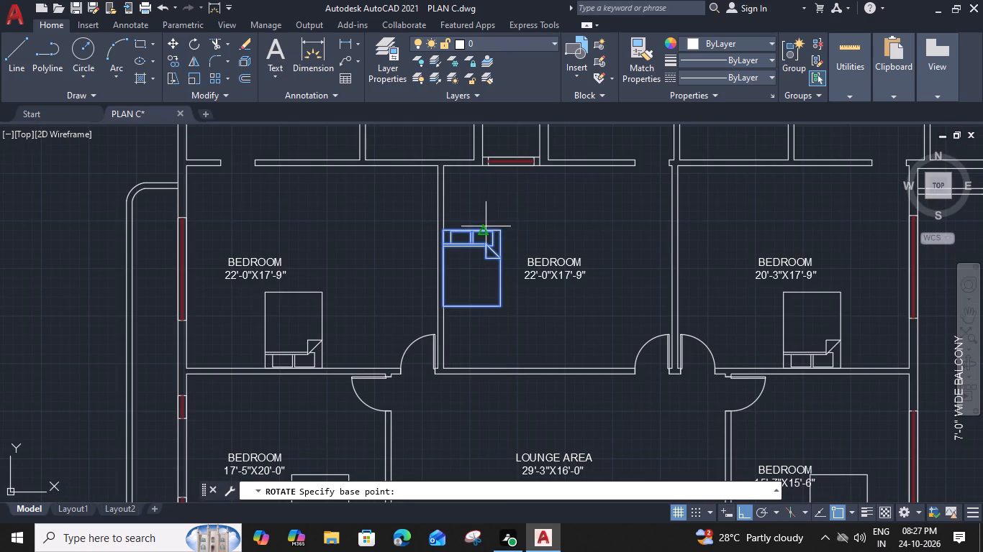
left_click(443, 231)
scroll(446, 202, "up", 3)
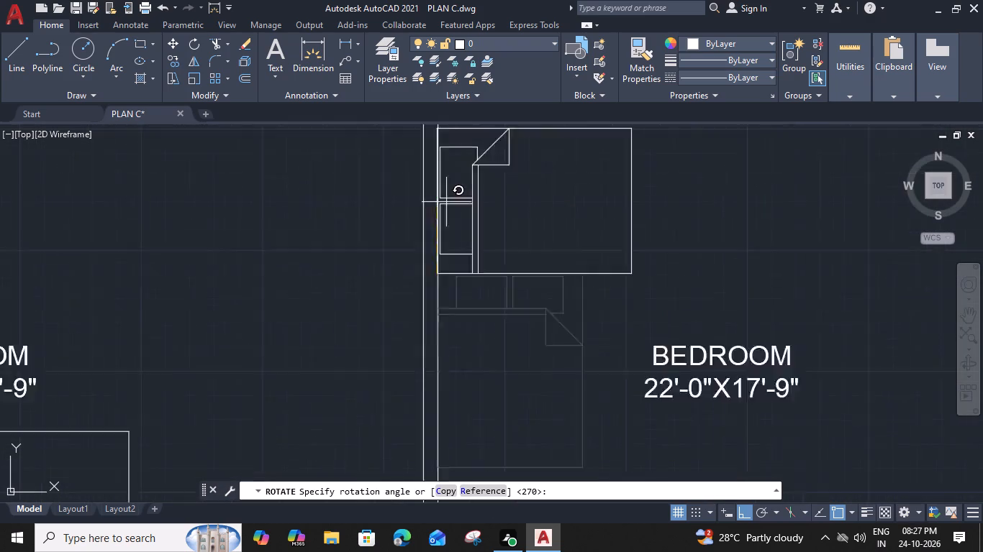
scroll(446, 202, "up", 4)
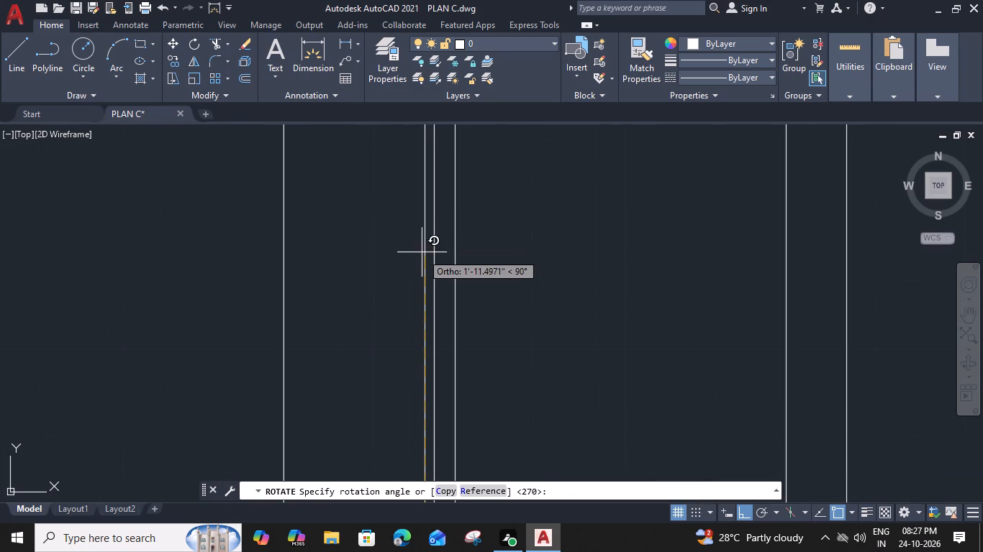
left_click(425, 252)
Move the rotated bed south along the west wall of the middle bedroom, using its headboard midpoint as base point.
scroll(425, 251, "down", 3)
left_click(445, 219)
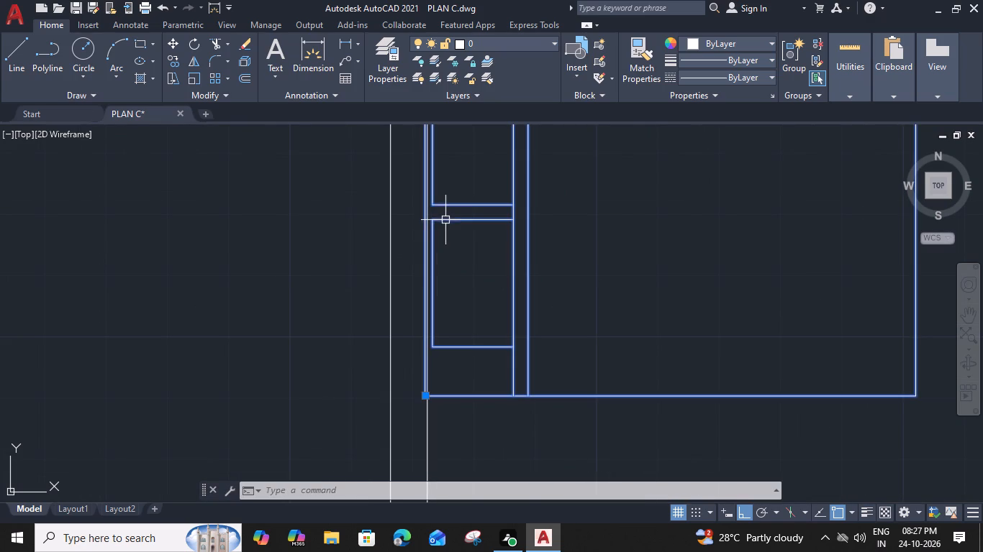
key("m")
key("space")
scroll(438, 285, "down", 2)
scroll(431, 254, "up", 2)
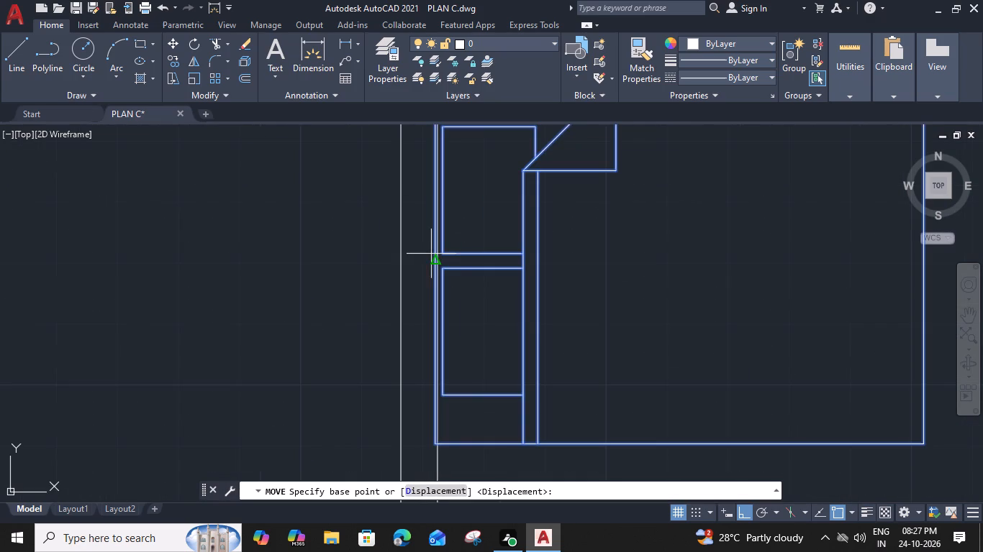
left_click(435, 259)
scroll(448, 309, "down", 3)
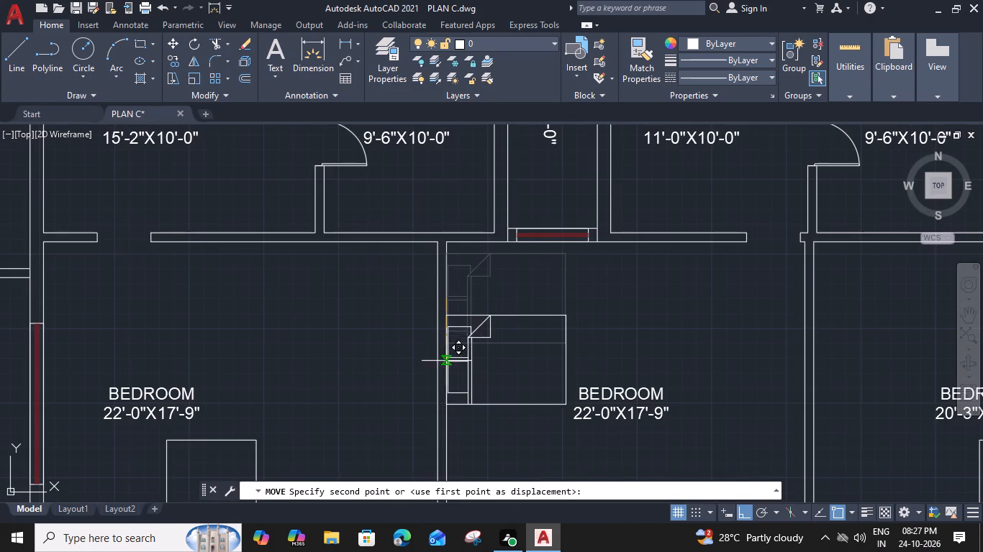
left_click_drag(460, 368, 465, 347)
Move the rotated bed slightly east, away from the west wall of the middle bedroom.
left_click(481, 323)
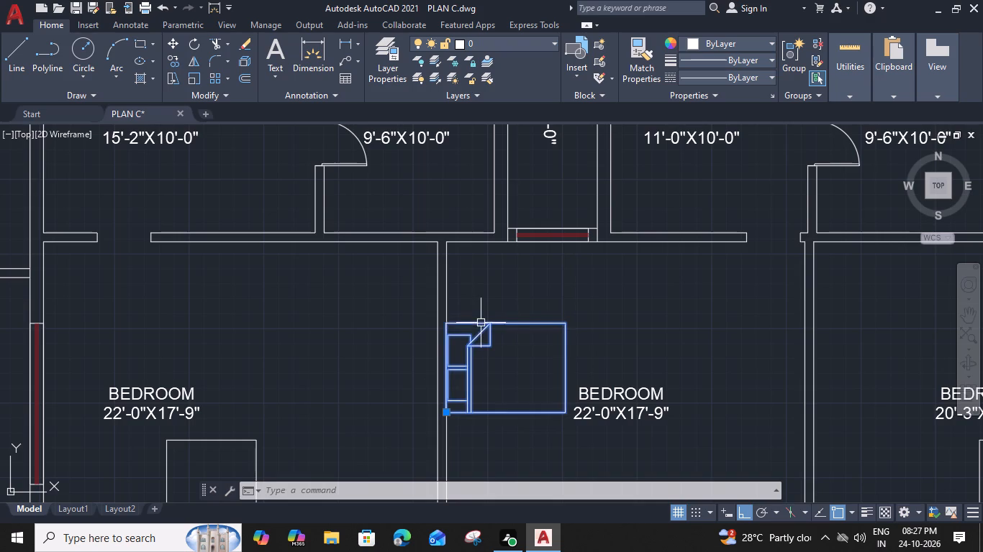
key("m")
key("space")
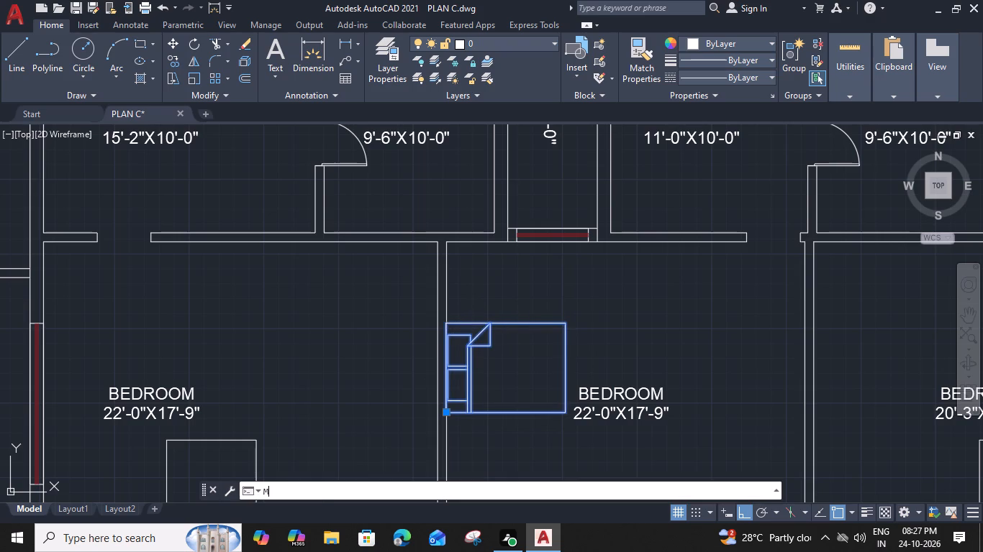
left_click(568, 324)
left_click(579, 327)
Move the rotated bed in the middle bedroom again, working from the midpoint of its headboard edge.
left_click(461, 362)
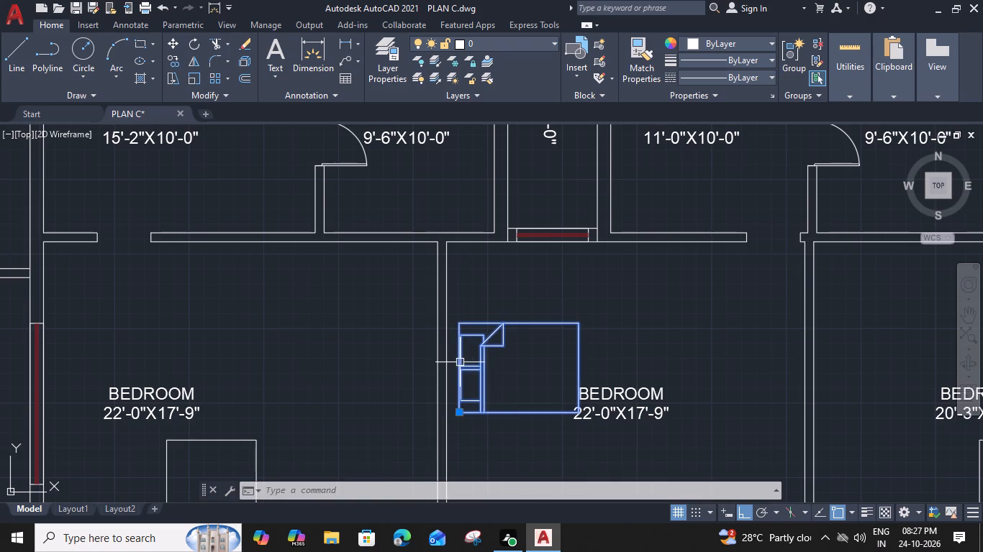
type("M")
key("space")
scroll(456, 379, "up", 2)
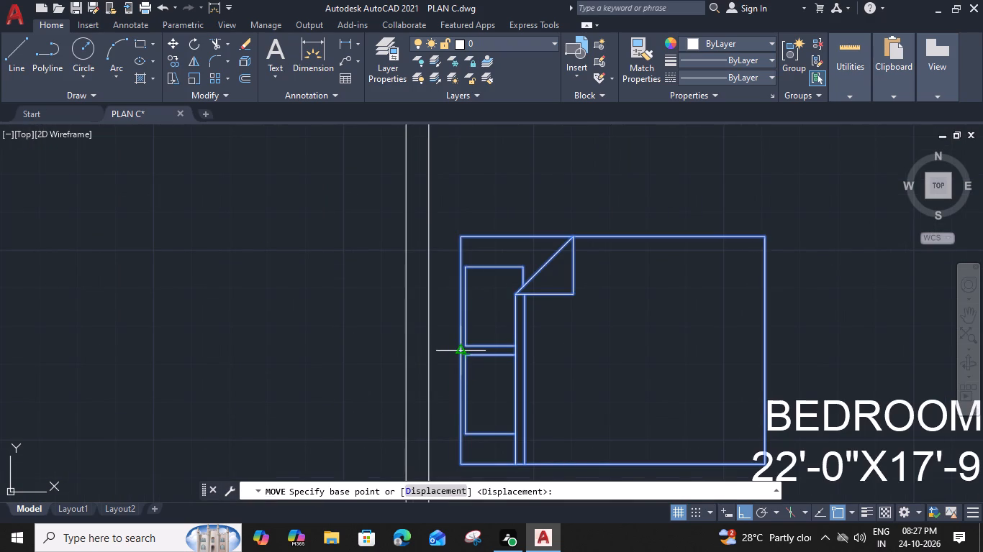
scroll(456, 354, "up", 2)
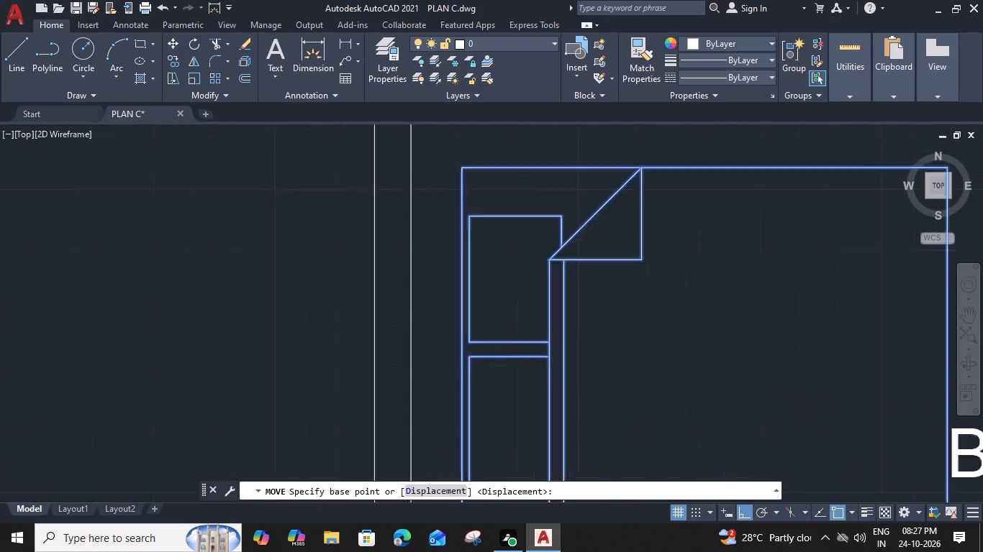
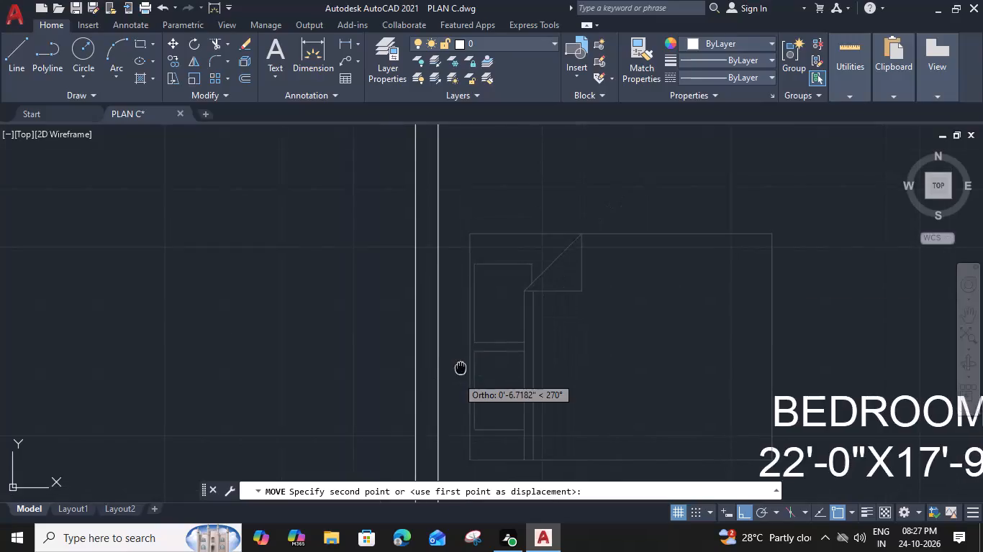
Place the rotated bed with its headboard midpoint on the midpoint of the middle bedroom's west wall.
scroll(489, 274, "down", 3)
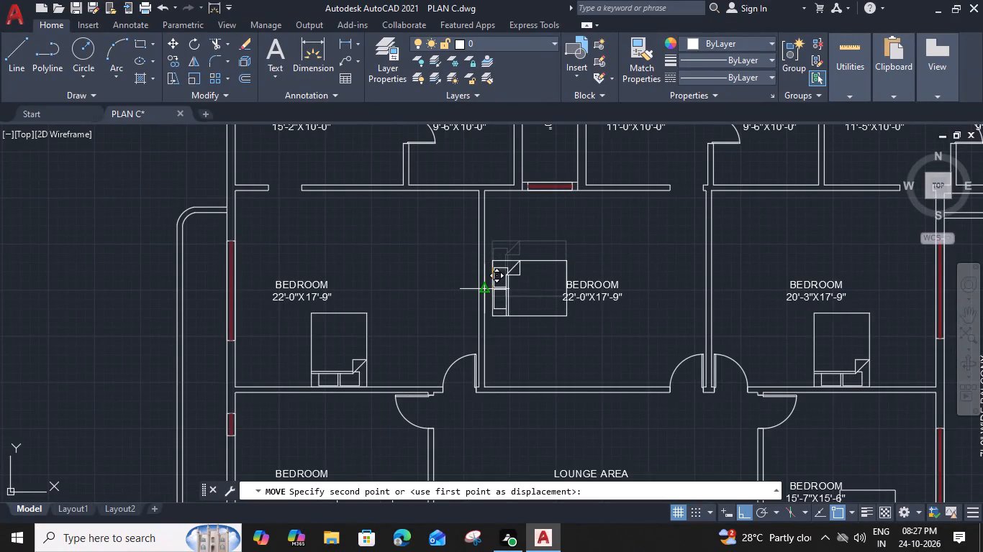
left_click(484, 289)
Delete the bed in the 17'-5"X20'-0" bedroom.
scroll(489, 340, "down", 3)
middle_click_drag(491, 325, 508, 241)
scroll(466, 293, "up", 2)
left_click(484, 288)
left_click(472, 311)
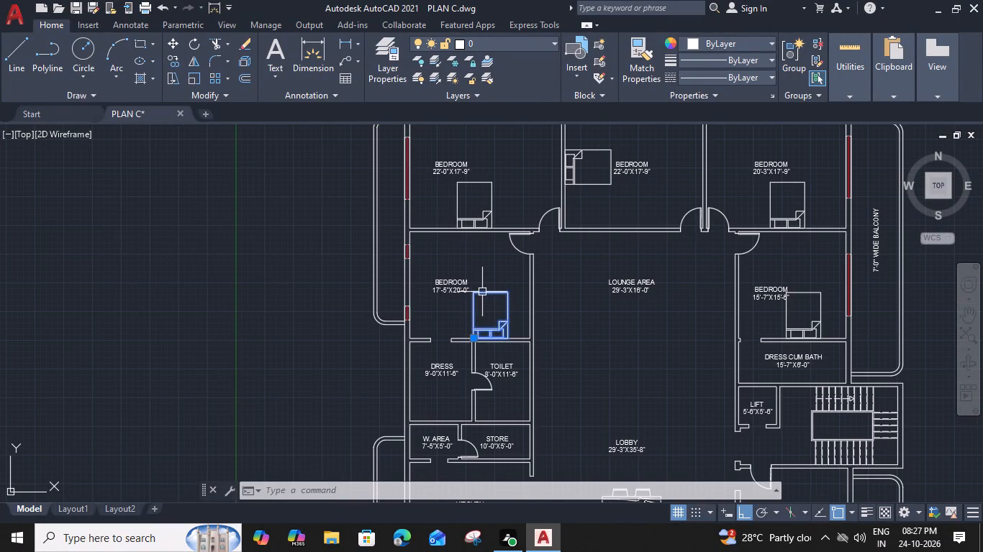
key("Delete")
Copy the middle bedroom's rotated bed by its headboard midpoint to the midpoint of the 17'-5"X20'-0" bedroom's west wall.
left_click(592, 181)
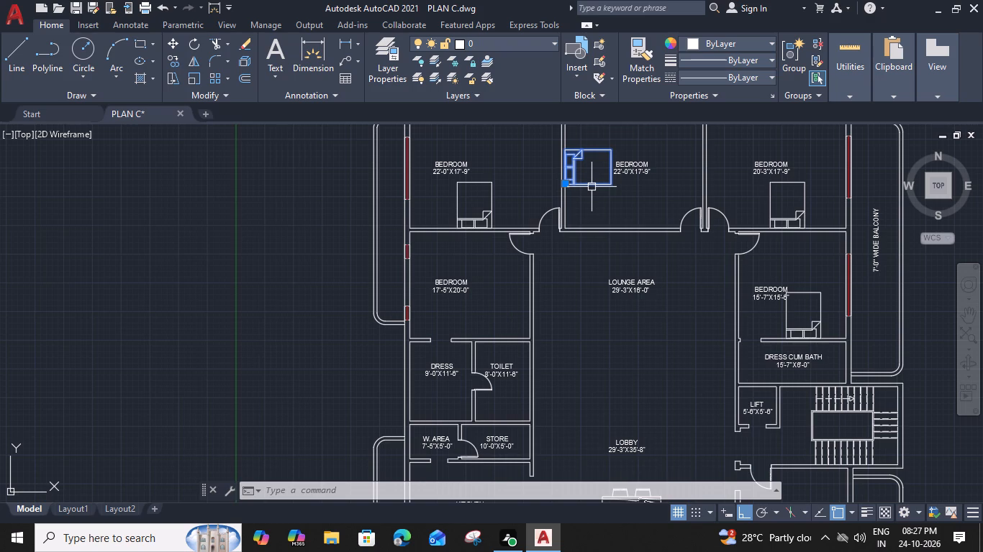
type("CO")
key("space")
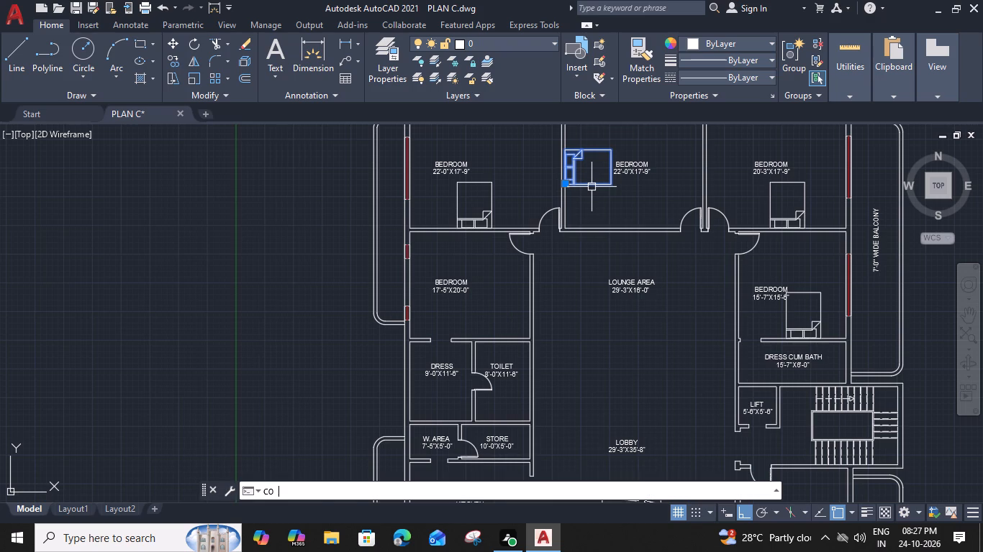
scroll(568, 169, "up", 4)
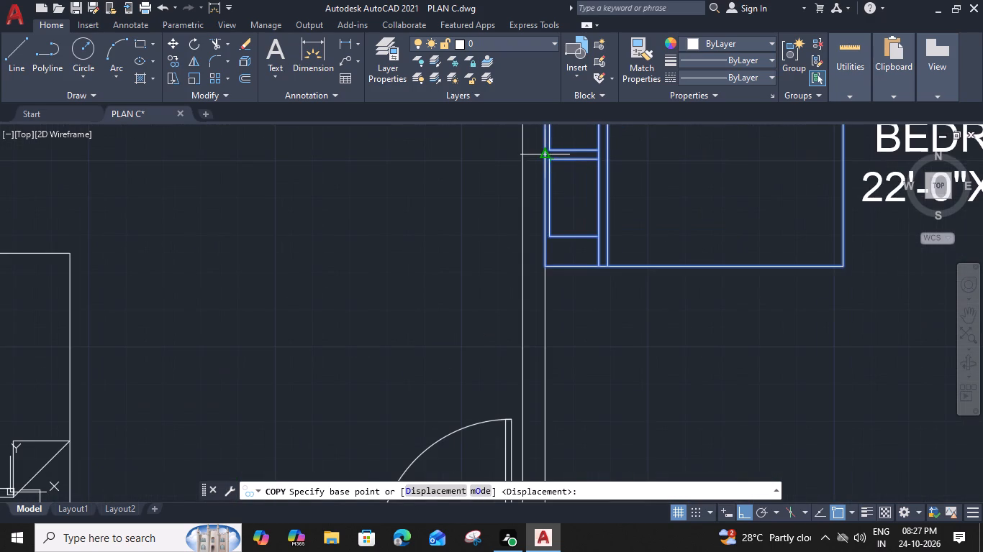
left_click(543, 155)
scroll(540, 158, "down", 3)
middle_click_drag(462, 290, 678, 126)
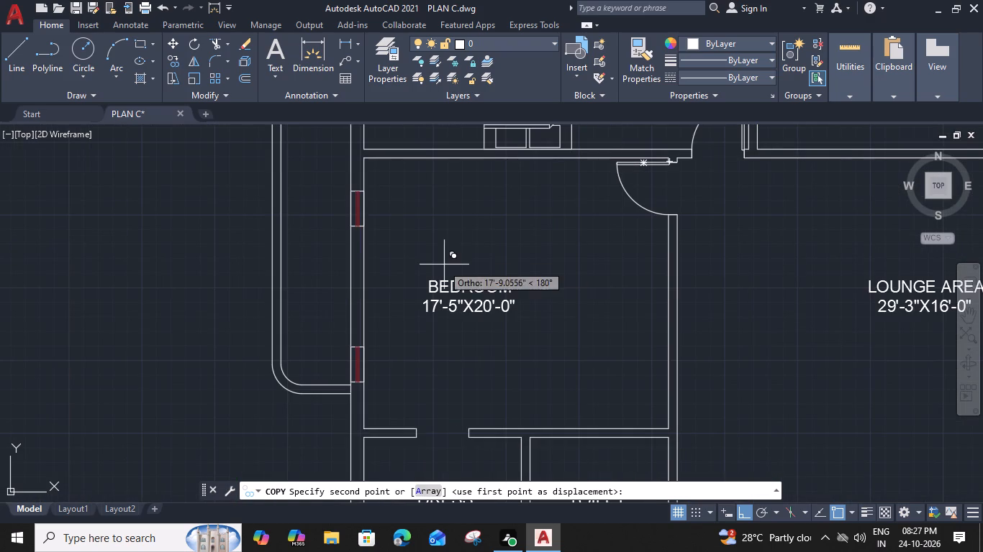
left_click(365, 296)
key("Escape")
Move the northern window in the 17'-5"X20'-0" bedroom's west wall slightly south along the wall, toward the bed.
middle_click_drag(524, 273, 553, 292)
left_click(388, 221)
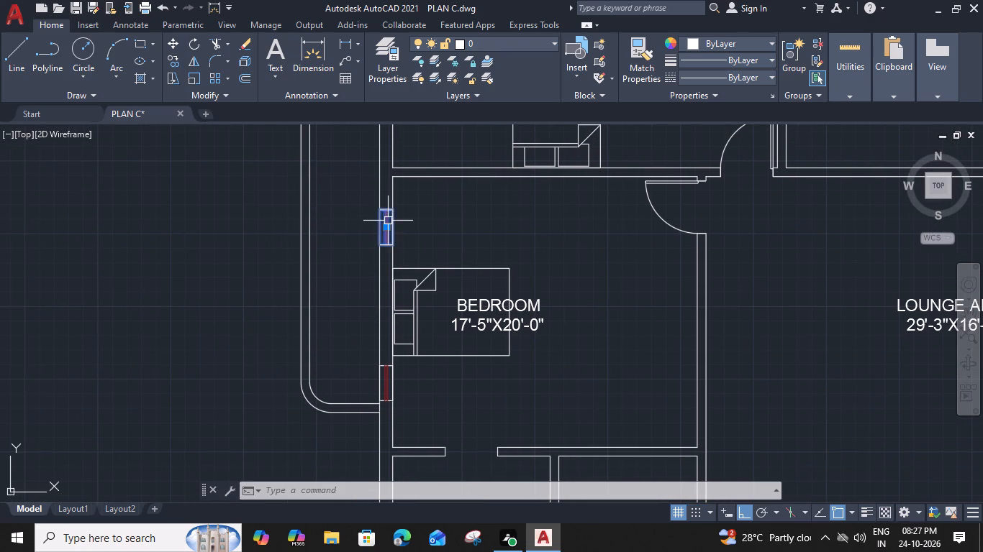
type("M")
key("space")
scroll(377, 258, "up", 3)
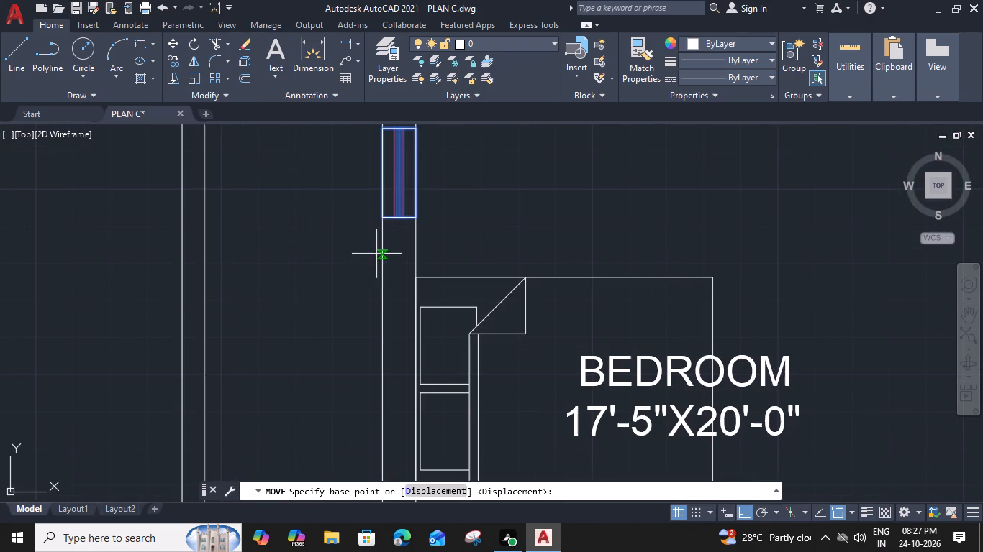
left_click(383, 216)
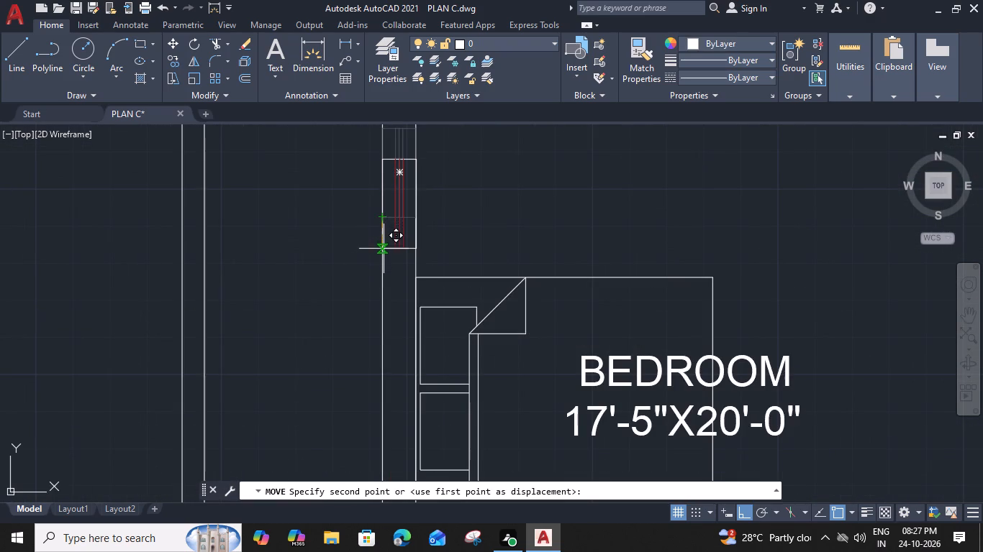
left_click(384, 249)
Move the 17'-5"X20'-0" bedroom label east, clear of the bed.
scroll(384, 249, "down", 4)
scroll(462, 272, "up", 3)
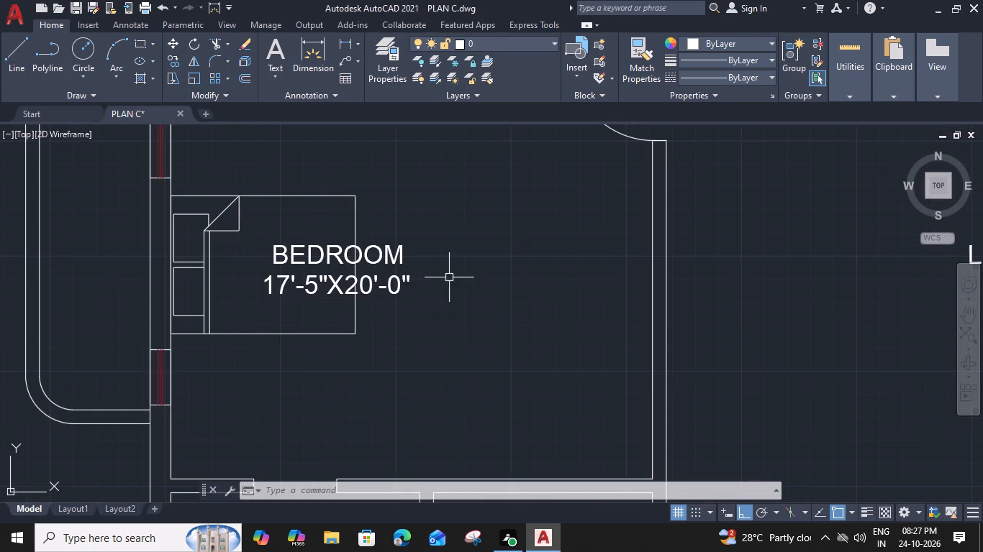
left_click(403, 272)
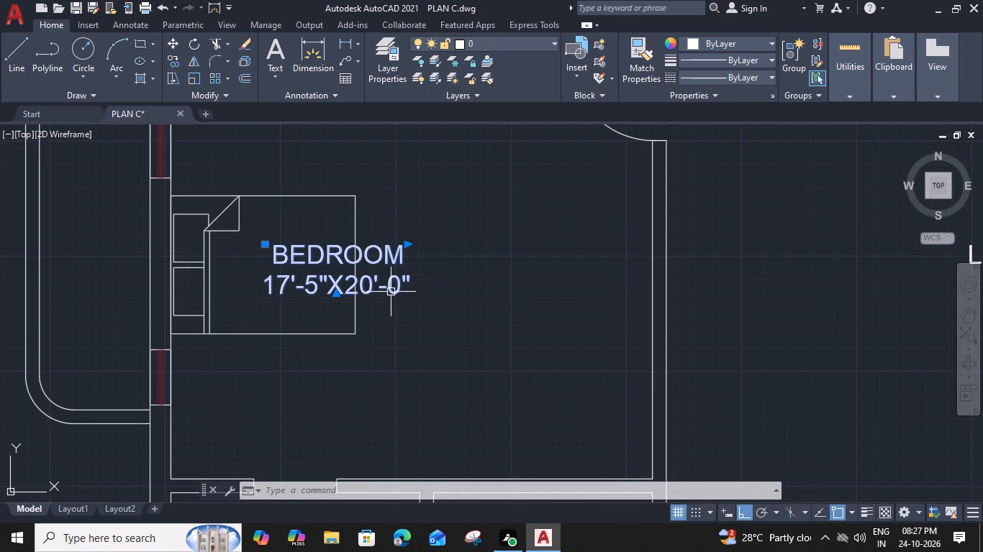
type("M")
key("space")
left_click(409, 295)
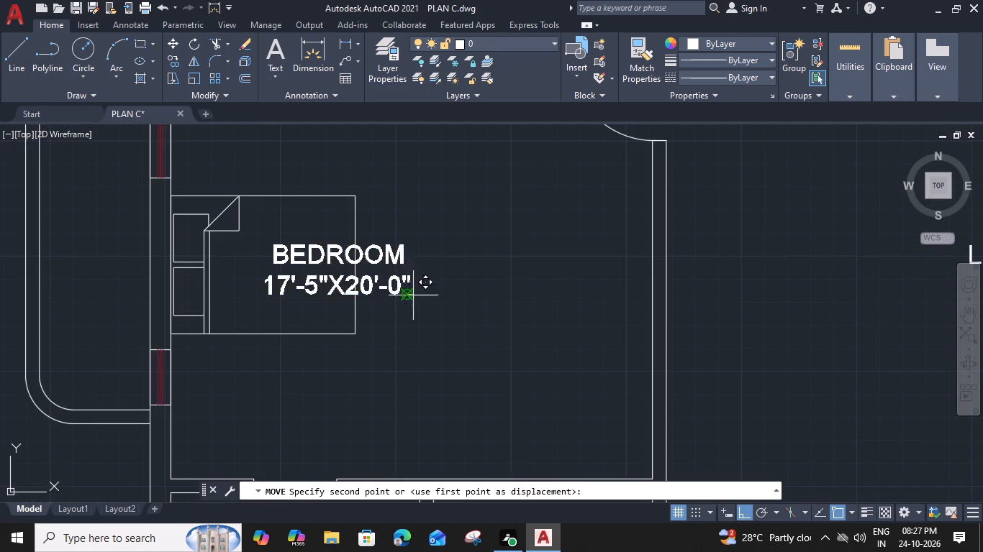
left_click(527, 304)
Move the label of the north-west 22'-0"X17'-9" bedroom east so it sits centred above its bed.
scroll(527, 304, "down", 3)
middle_click_drag(605, 276, 591, 289)
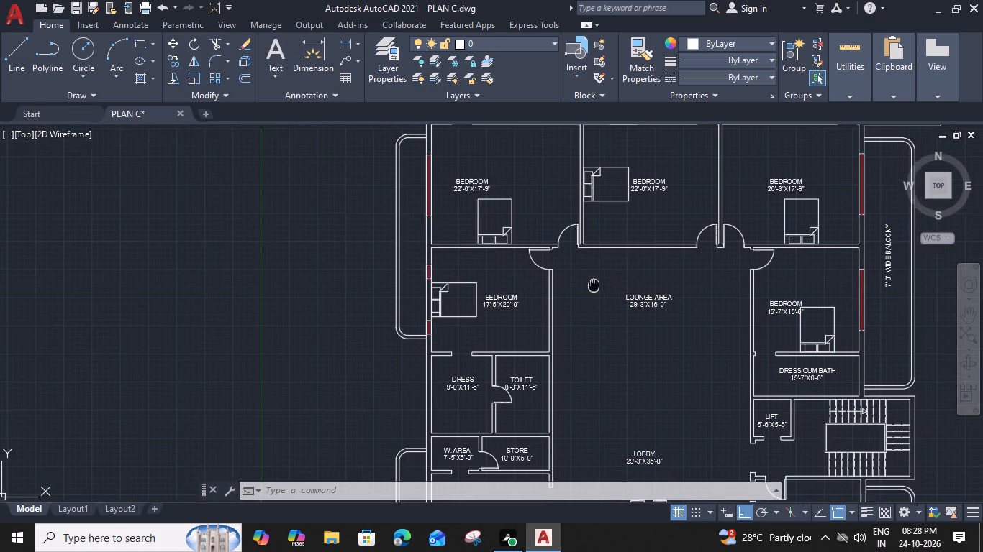
middle_click_drag(591, 289, 577, 311)
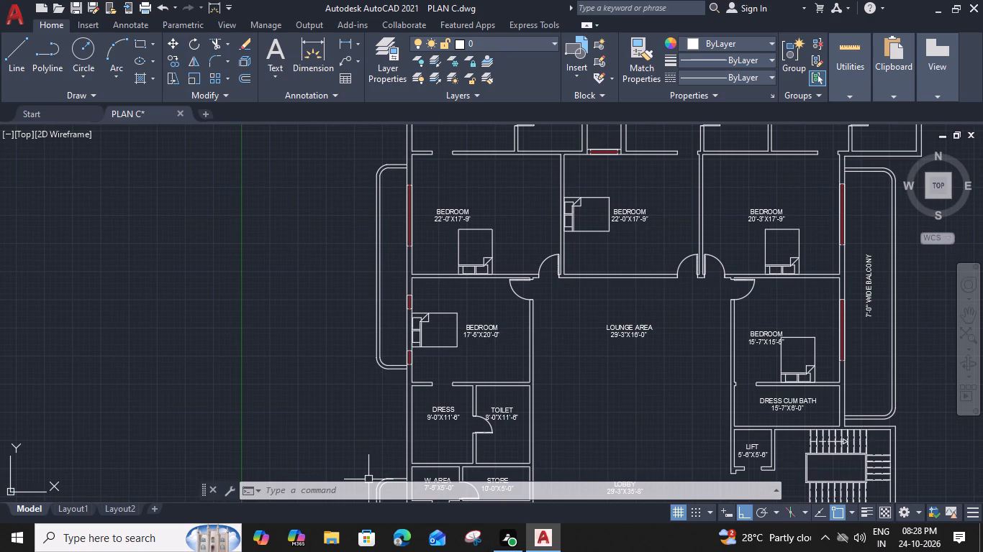
left_click(463, 211)
key("m")
key("space")
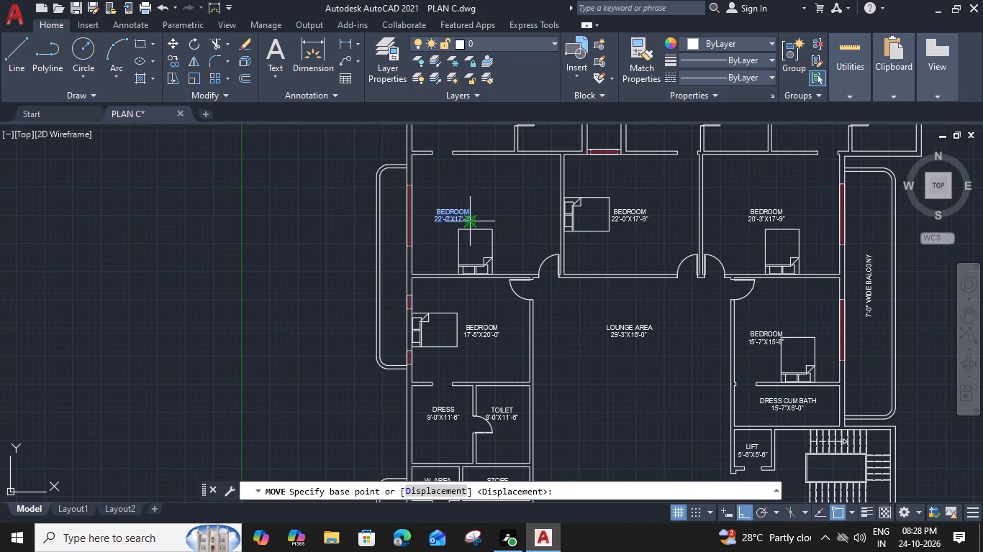
left_click(468, 225)
scroll(497, 229, "up", 3)
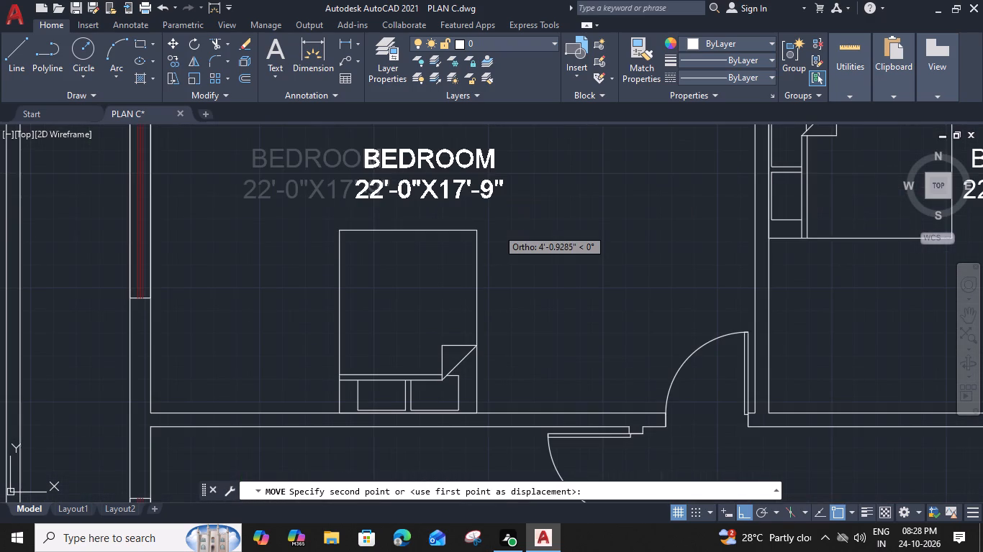
left_click(474, 196)
Move the label of the middle 22'-0"X17'-9" bedroom slightly east, away from its bed.
scroll(474, 196, "down", 3)
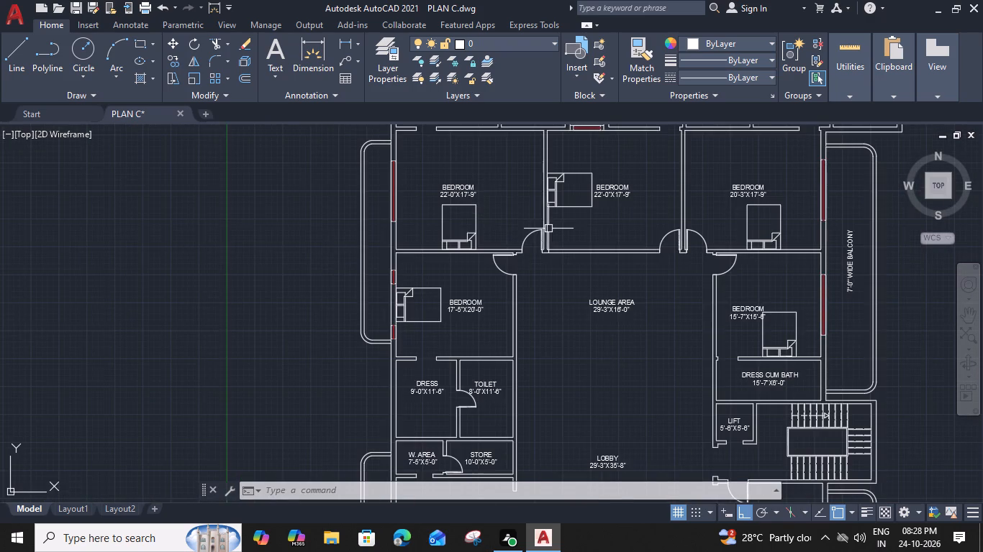
middle_click_drag(541, 222, 369, 228)
left_click(454, 191)
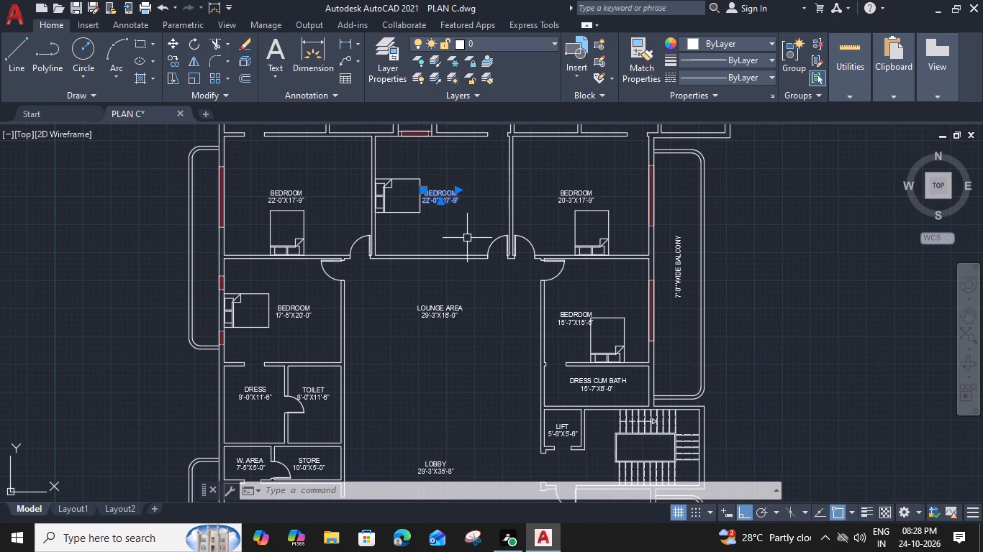
type("M")
key("space")
scroll(468, 230, "up", 3)
middle_click_drag(451, 216, 496, 356)
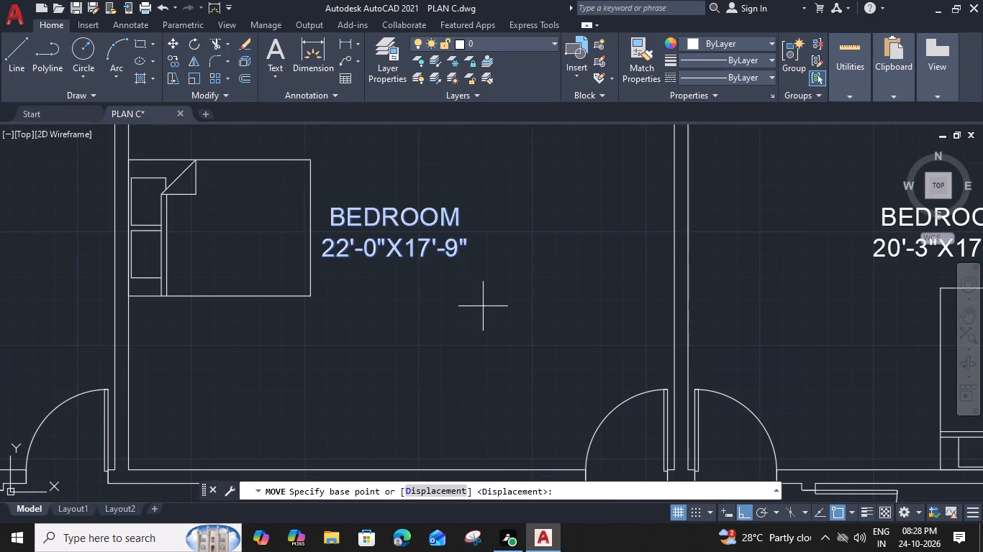
left_click(468, 257)
left_click(497, 260)
Move the 20'-3"X17'-9" bedroom label east so it sits centred above the bed.
scroll(497, 260, "down", 3)
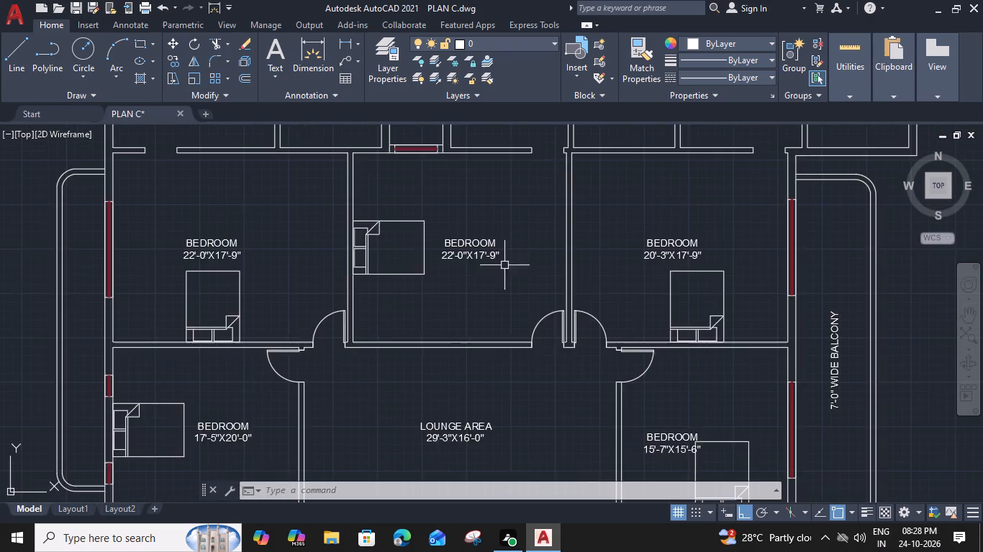
middle_click_drag(579, 298, 406, 282)
left_click(512, 237)
type("M")
key("space")
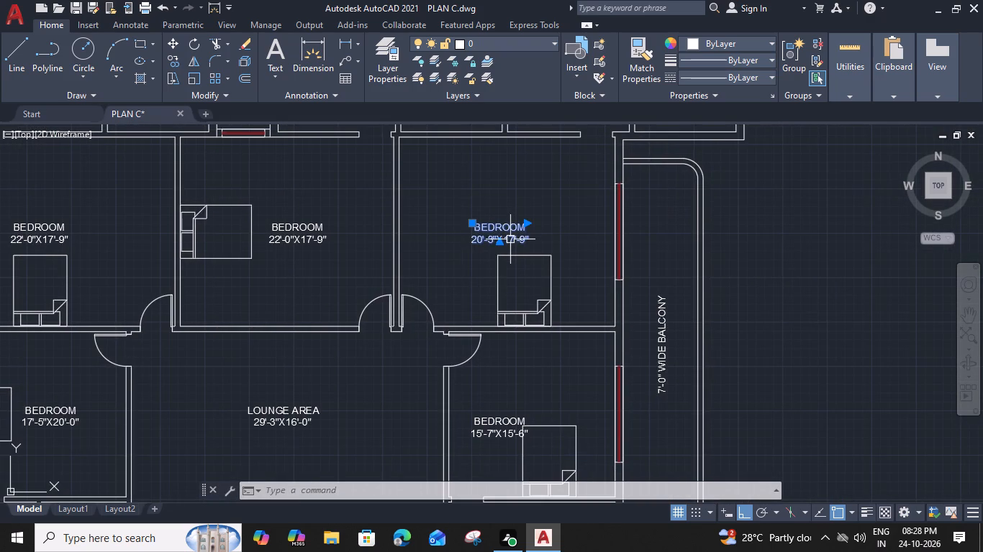
left_click(531, 244)
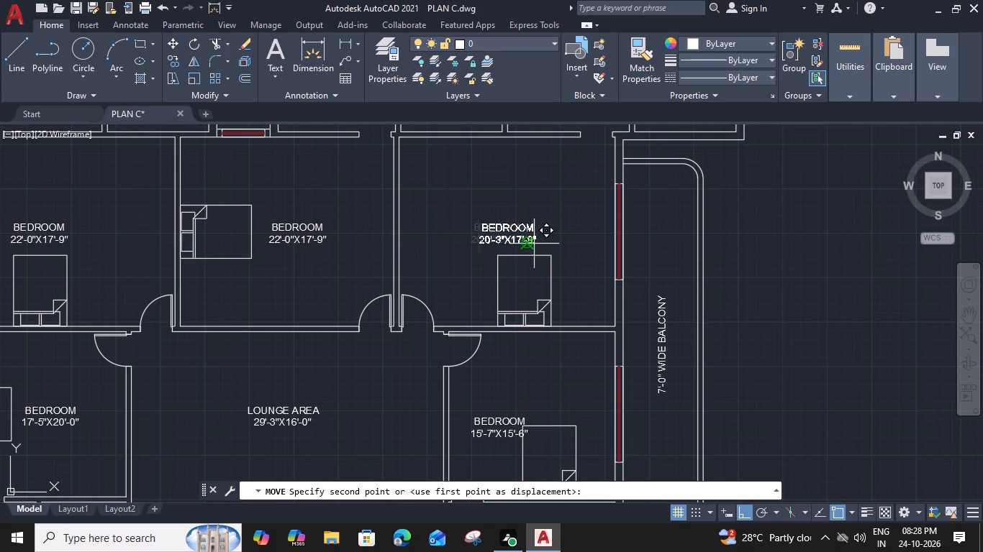
scroll(553, 244, "up", 3)
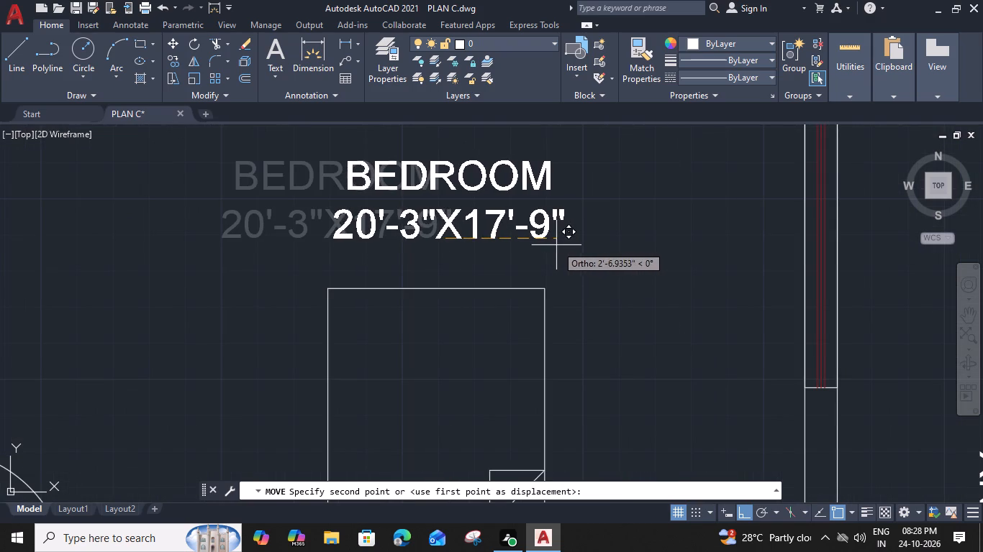
left_click(553, 244)
Move the 15'-7"X15'-6" bedroom label north clear of the bed and east so it sits above the bed.
scroll(553, 244, "down", 3)
middle_click_drag(545, 367, 543, 181)
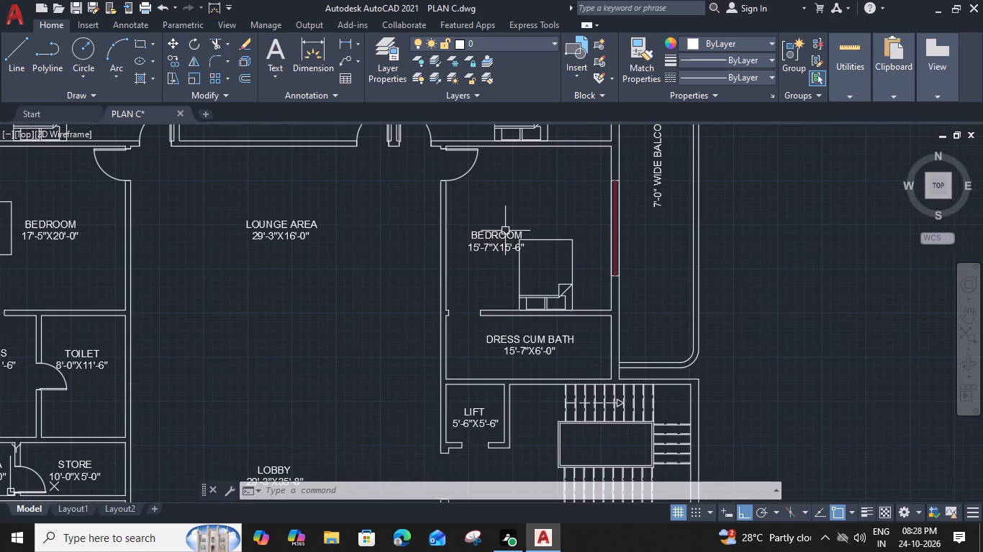
left_click(505, 231)
type("M")
key("space")
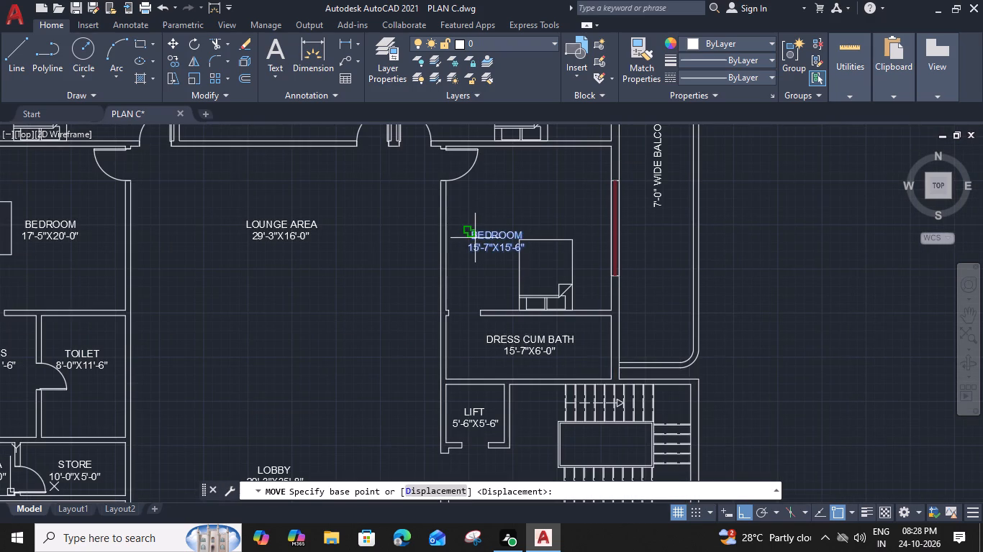
left_click(472, 230)
left_click(475, 208)
left_click(520, 223)
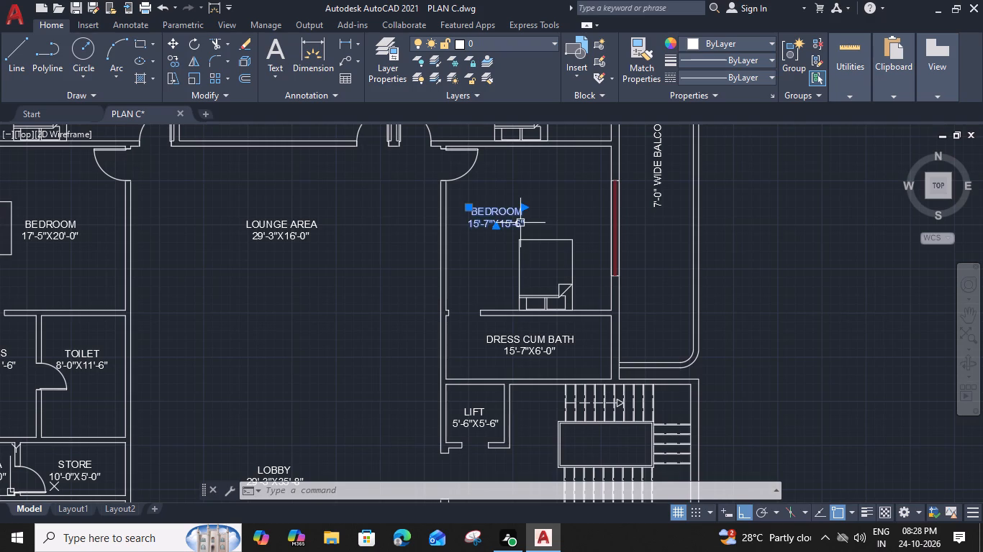
key("m")
key("space")
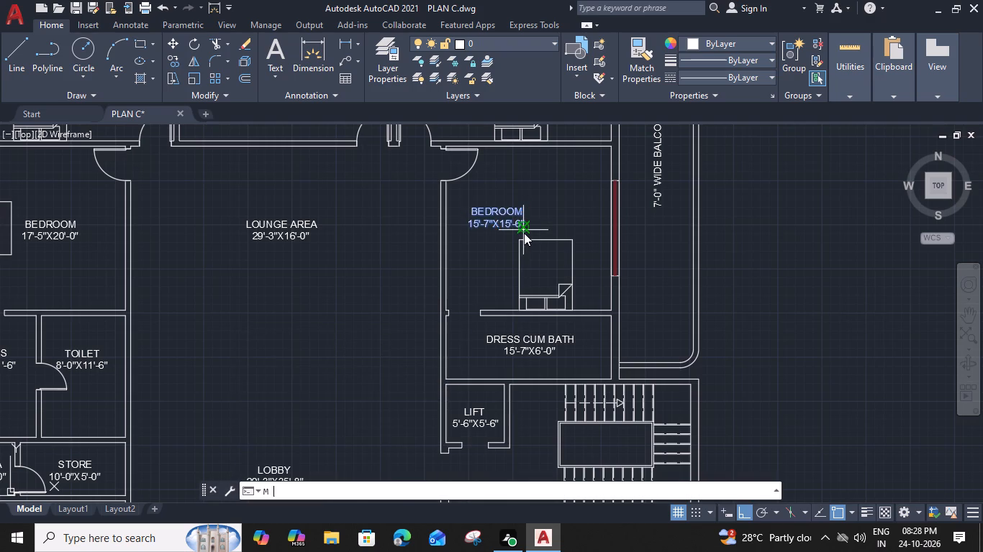
scroll(524, 230, "up", 2)
left_click(520, 221)
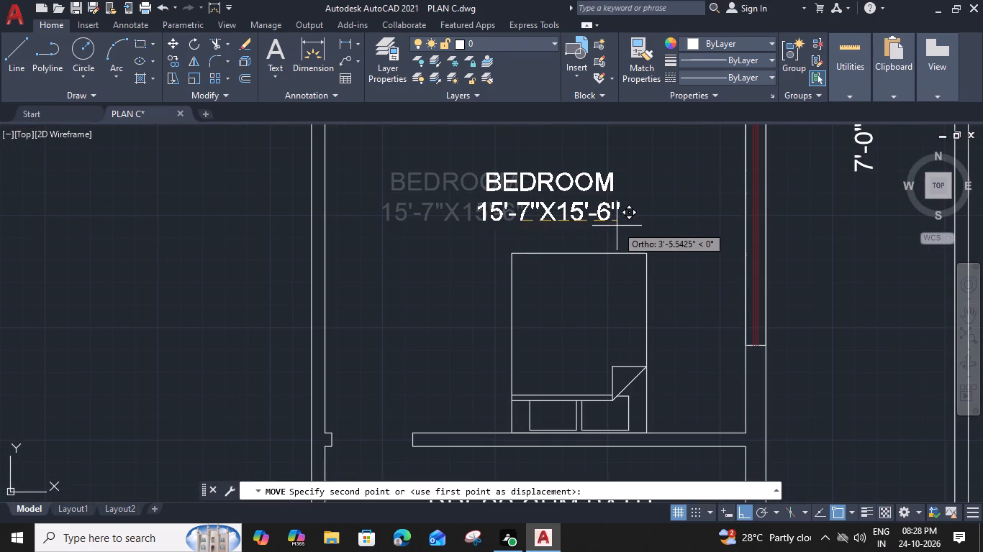
left_click(640, 226)
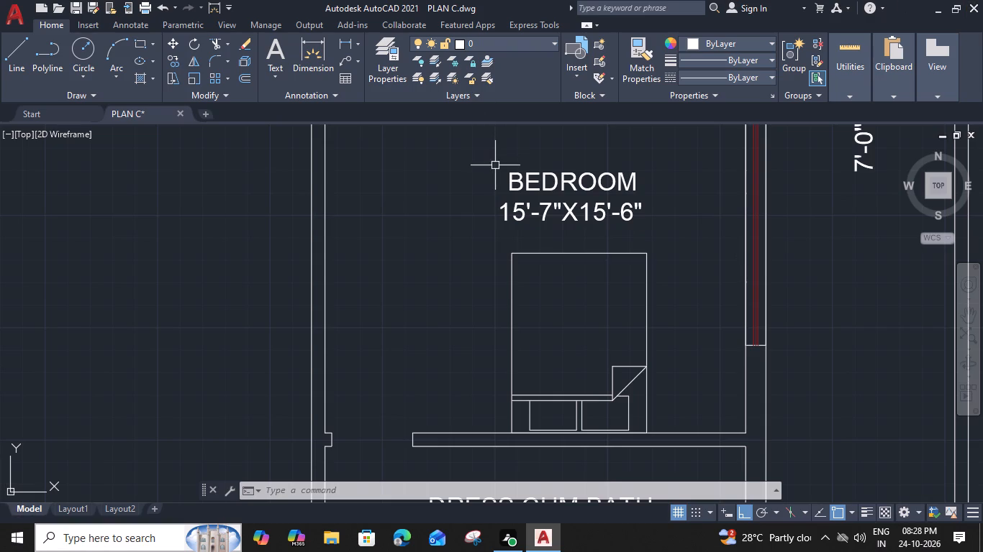
Offset the lounge area's north wall line 16' south, toward the lobby.
scroll(496, 294, "down", 2)
middle_click_drag(490, 308, 685, 270)
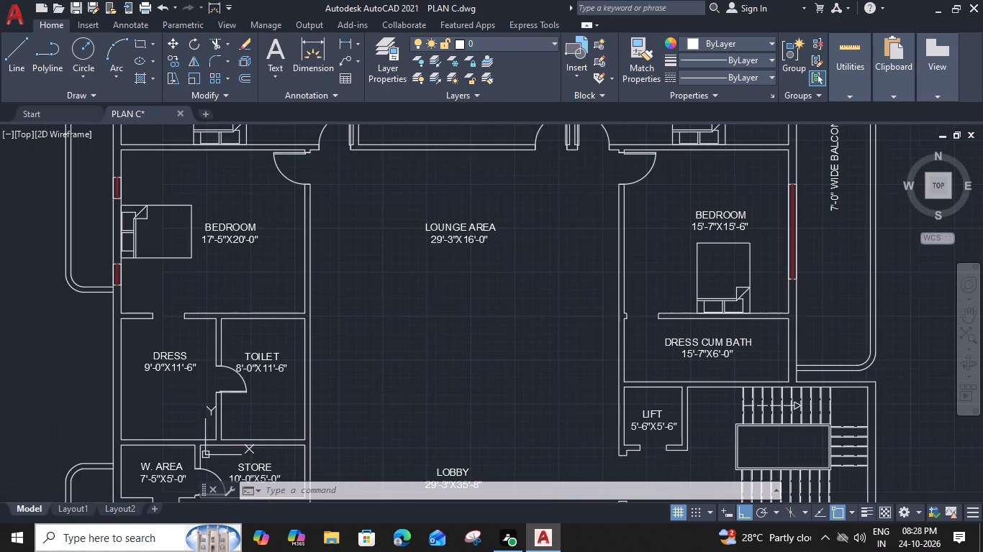
scroll(475, 298, "down", 1)
middle_click_drag(395, 326, 426, 313)
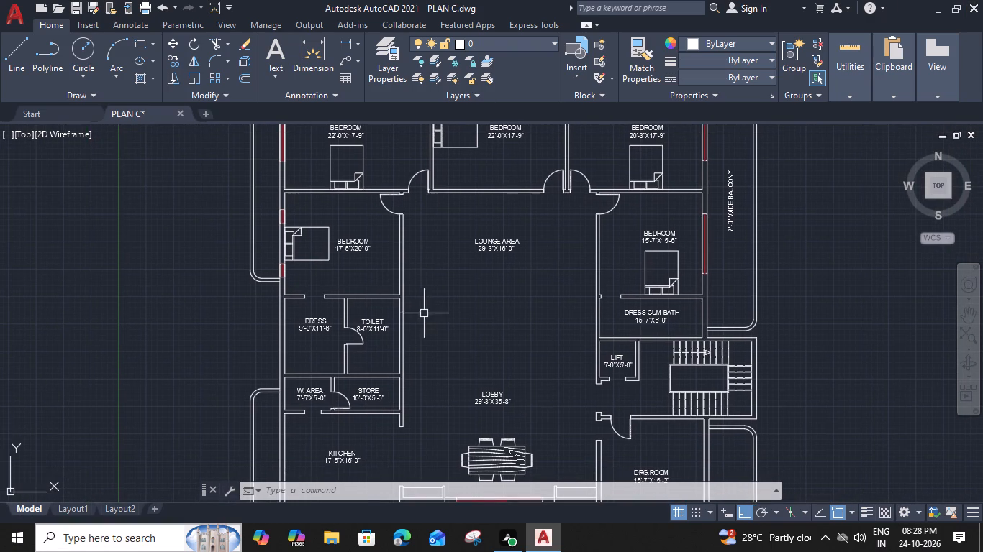
left_click(479, 193)
type("O 16'")
key("space")
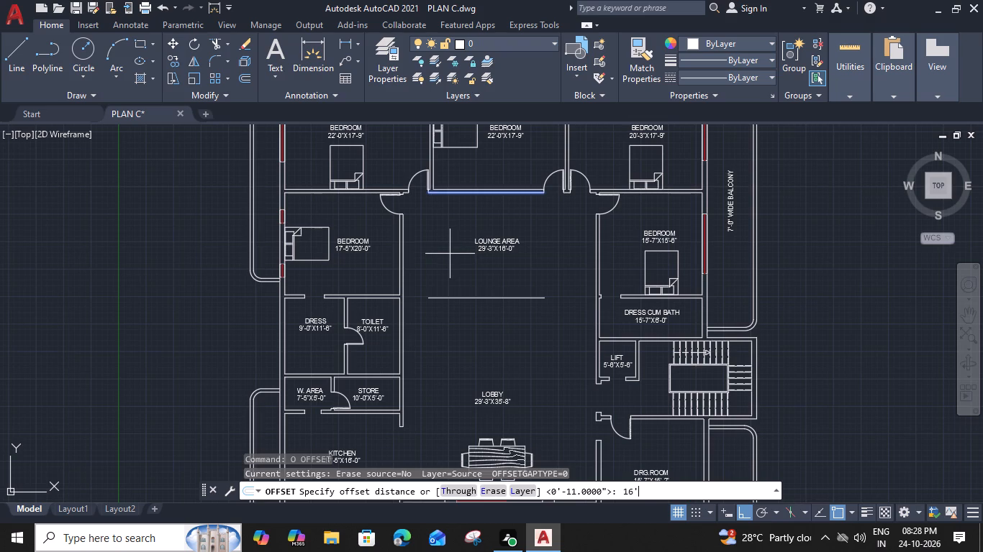
left_click(456, 308)
key("Escape")
Offset the new line between the lounge area and the lobby 6" south.
middle_click_drag(426, 312, 451, 314)
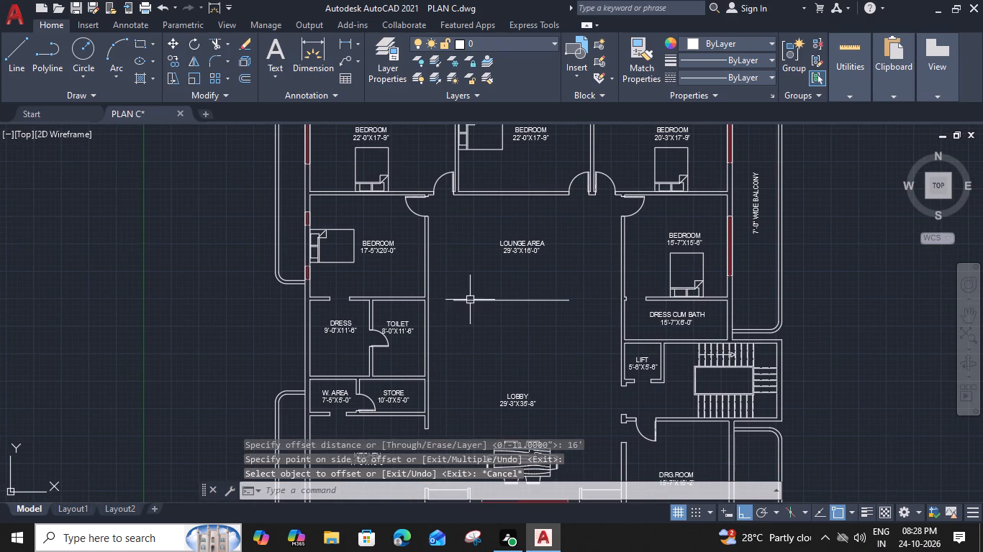
left_click(470, 300)
key("o")
key("space")
key("6")
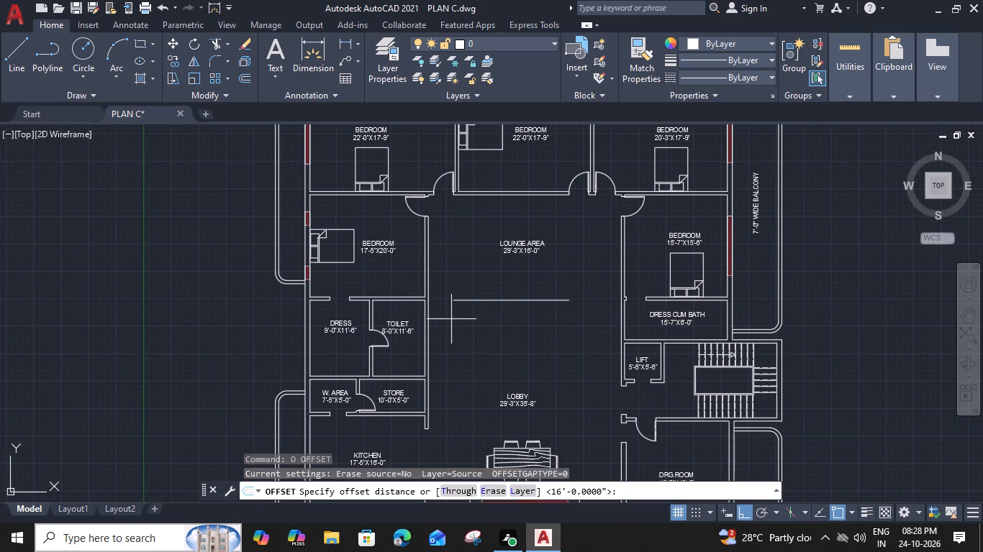
key("shift+quotedbl")
key("Return")
left_click(448, 336)
key("Escape")
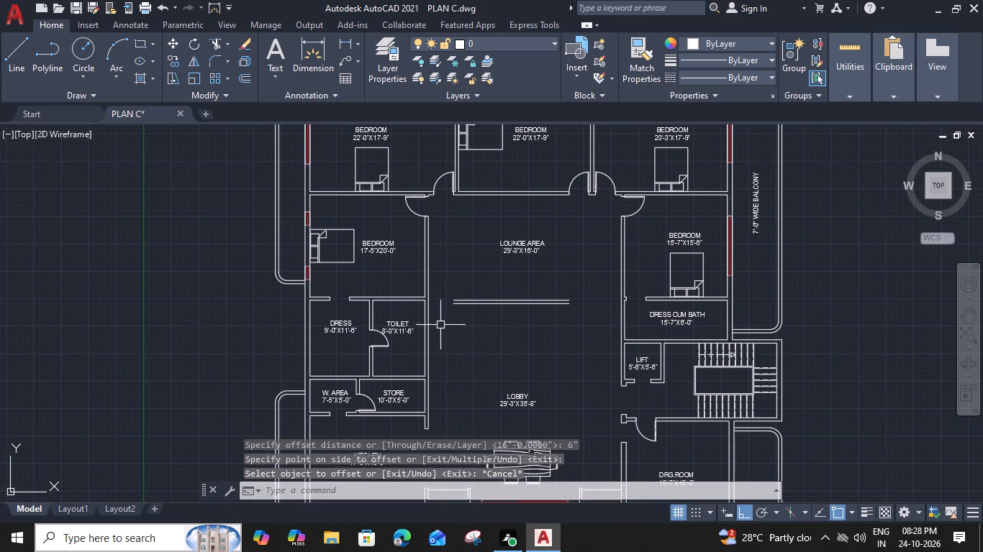
Extend the two new partition lines between lounge and lobby west to meet the wall beside the toilet.
middle_click_drag(448, 324, 508, 323)
scroll(509, 316, "up", 3)
type("EX")
key("space")
left_click(607, 244)
left_click(578, 325)
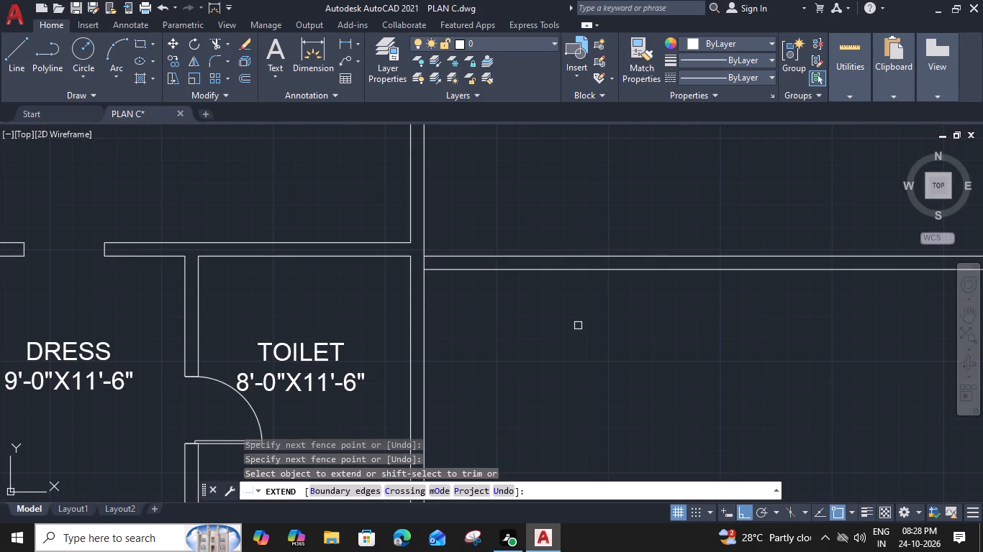
scroll(467, 269, "up", 2)
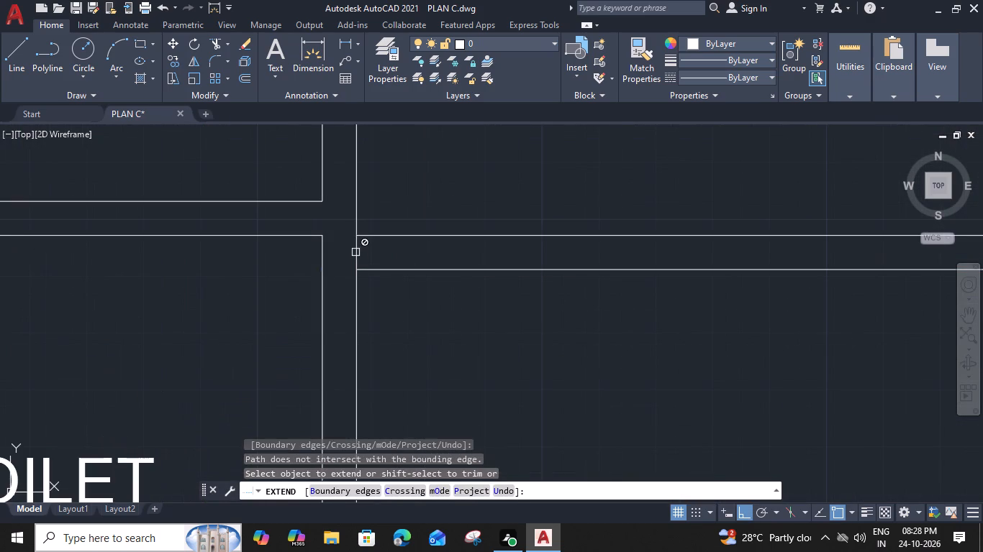
left_click(355, 252, "shift")
scroll(355, 252, "down", 3)
middle_click_drag(529, 306, 419, 308)
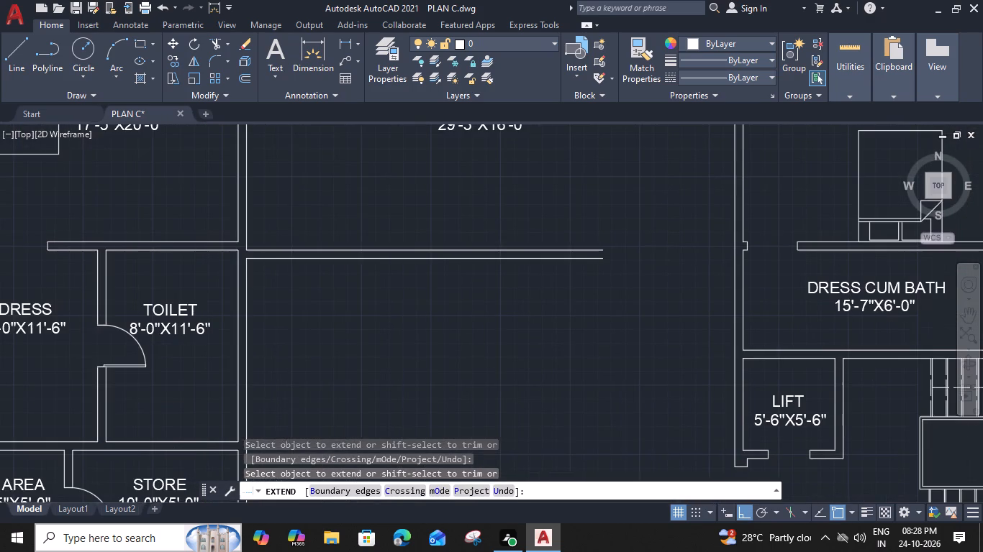
key("Escape")
Draw a short line across the lounge–lobby partition, joining its two lines at their midpoints.
type("L")
key("space")
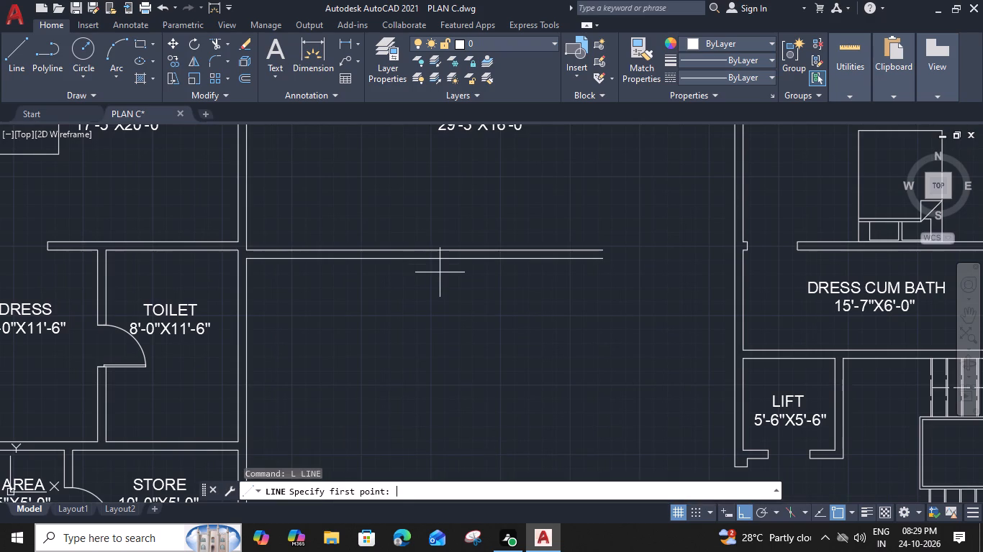
left_click(425, 254)
left_click(425, 245)
key("space")
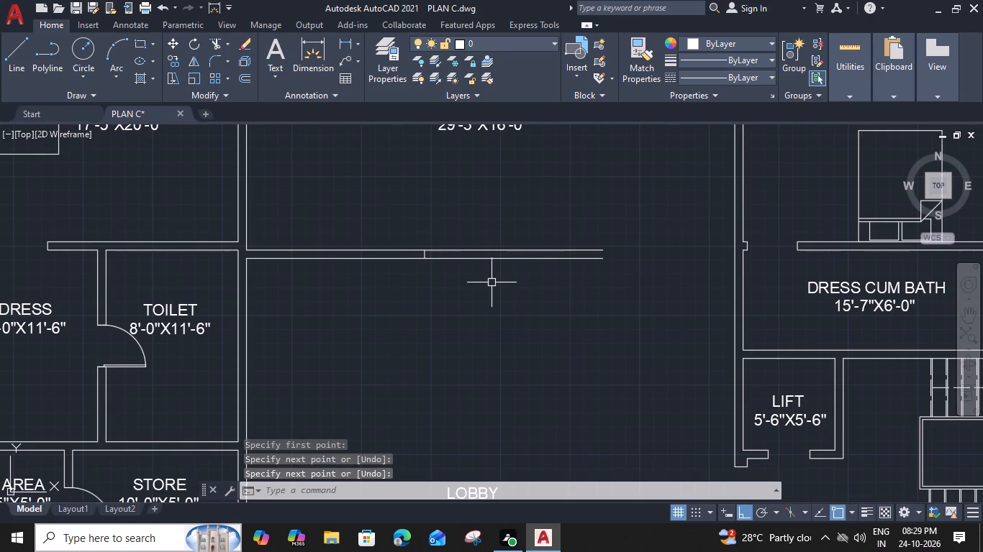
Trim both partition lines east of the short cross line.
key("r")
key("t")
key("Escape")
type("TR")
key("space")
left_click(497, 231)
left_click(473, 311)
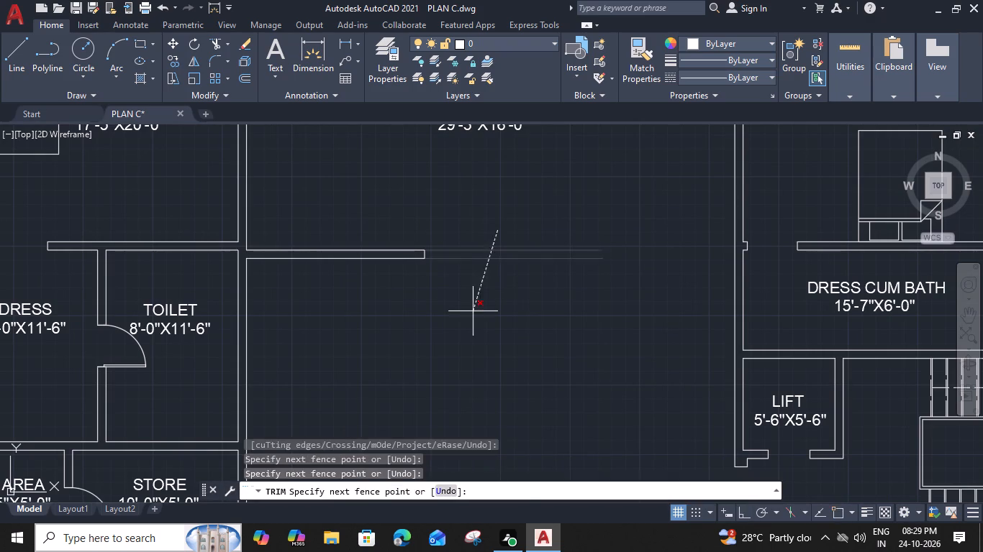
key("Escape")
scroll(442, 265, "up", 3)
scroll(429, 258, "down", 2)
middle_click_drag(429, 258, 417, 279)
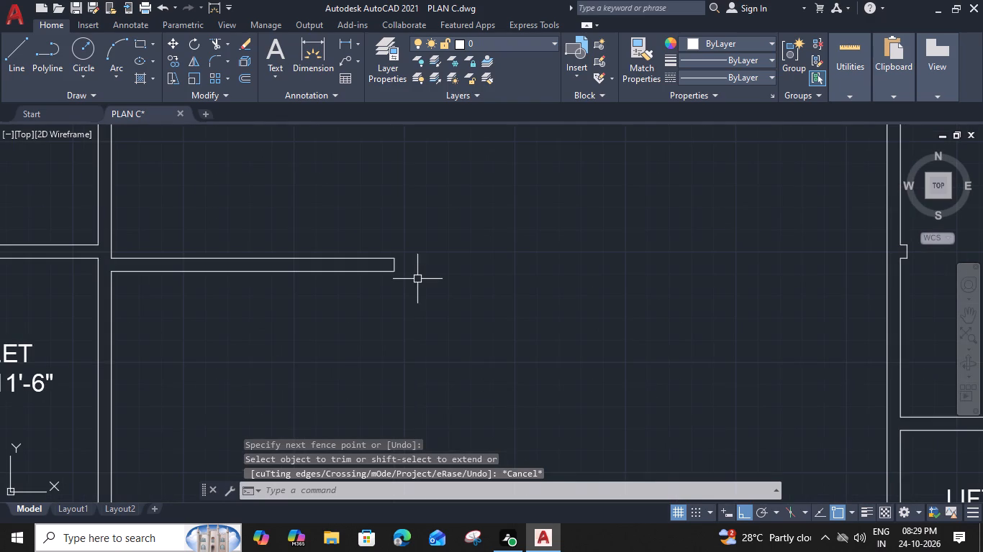
Extend both partition lines past the cross line to the east wall of the lounge and lobby.
key("e")
type("X")
key("space")
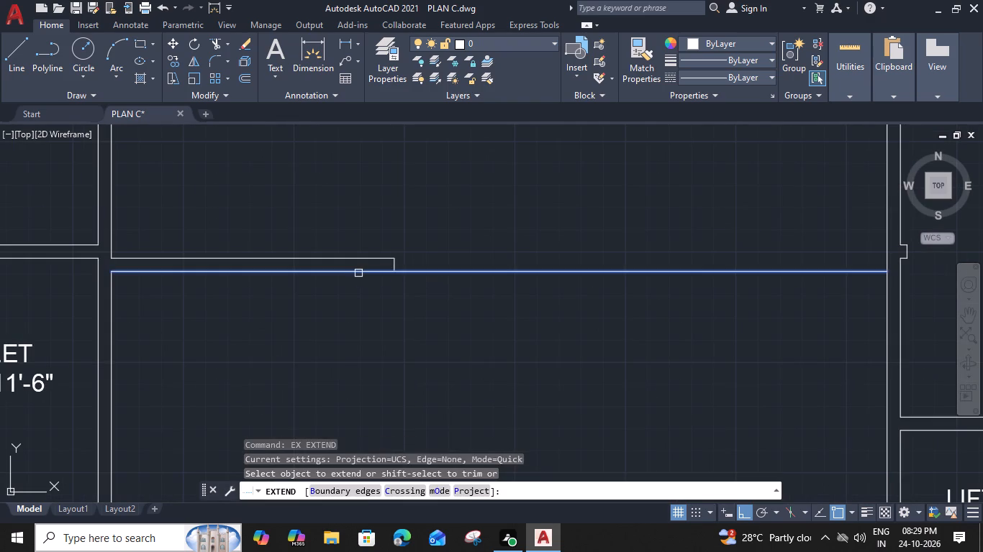
left_click(358, 273)
left_click(358, 257)
key("Escape")
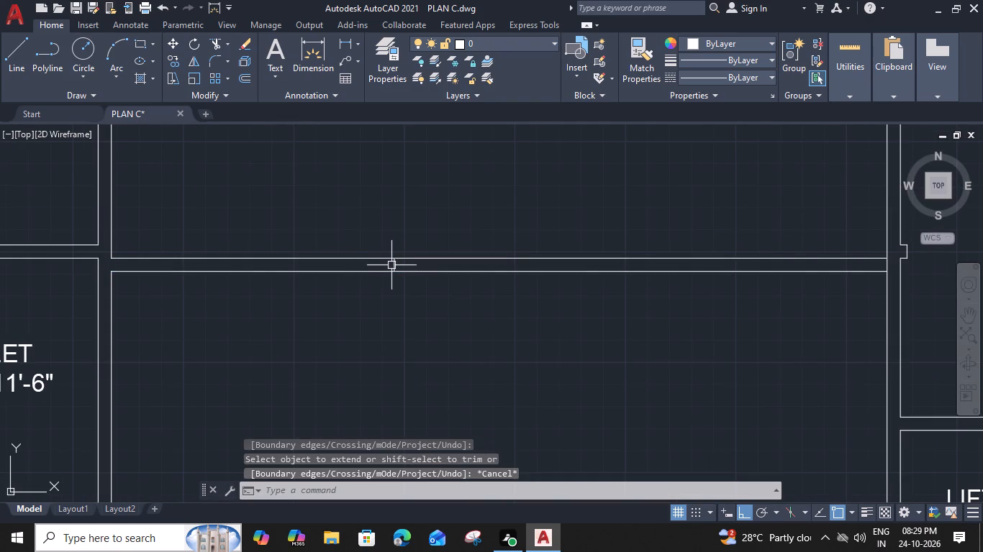
Offset the cross line at the middle of the partition 2' east.
left_click(393, 265)
type("O")
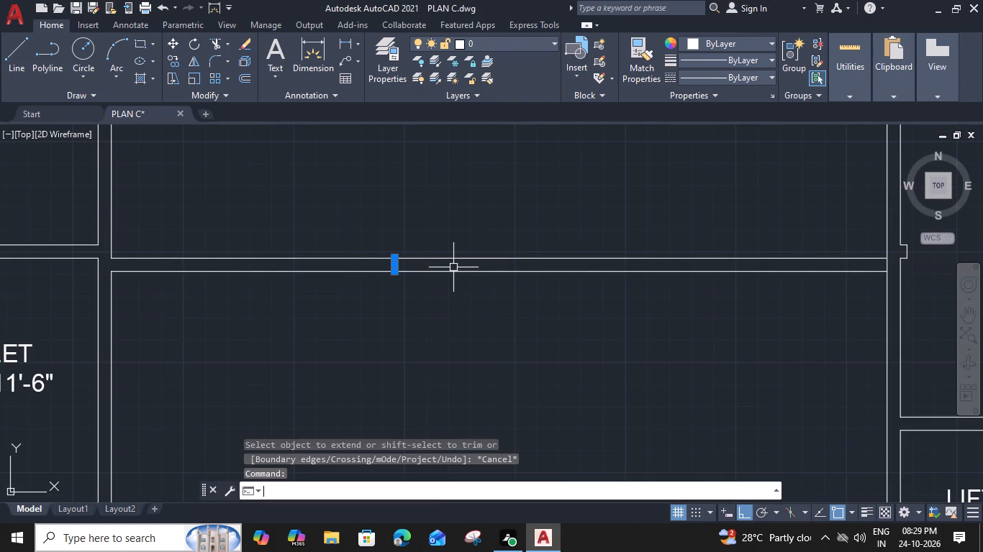
key("space")
type("2'")
key("space")
left_click(484, 270)
key("Escape")
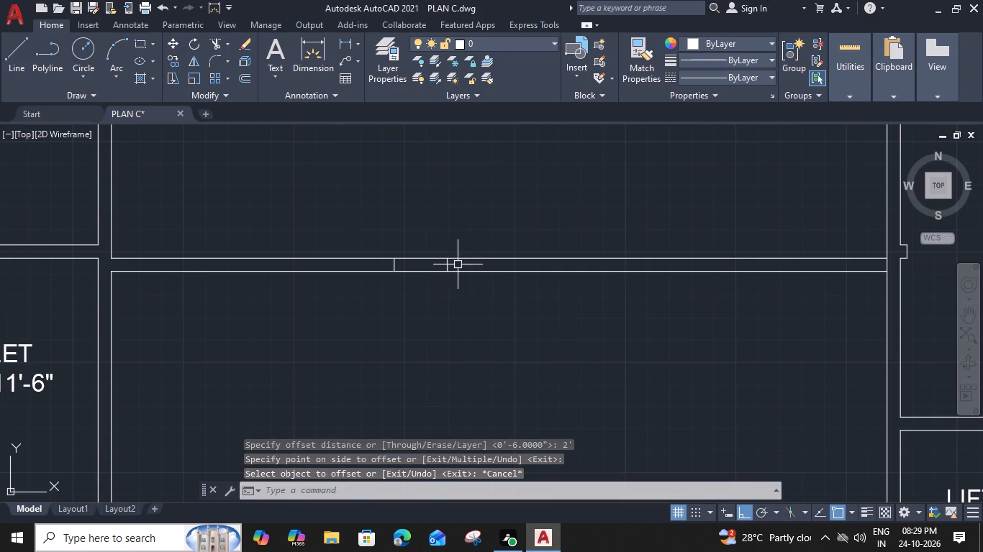
Offset the new cross line 9" east repeatedly, adding seven evenly spaced cross lines along the partition.
left_click(447, 262)
type("O 9")
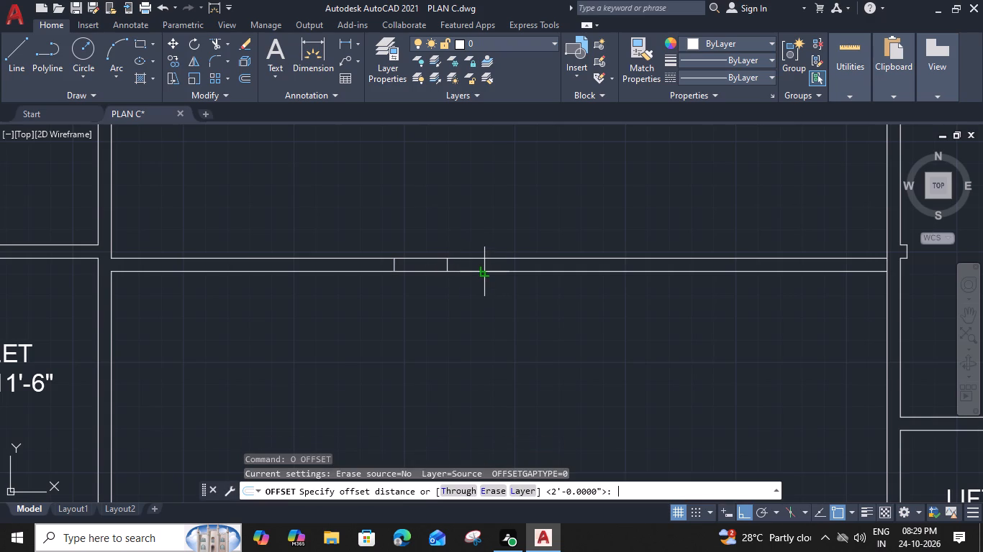
key("shift+quotedbl")
key("Return")
left_click(504, 277)
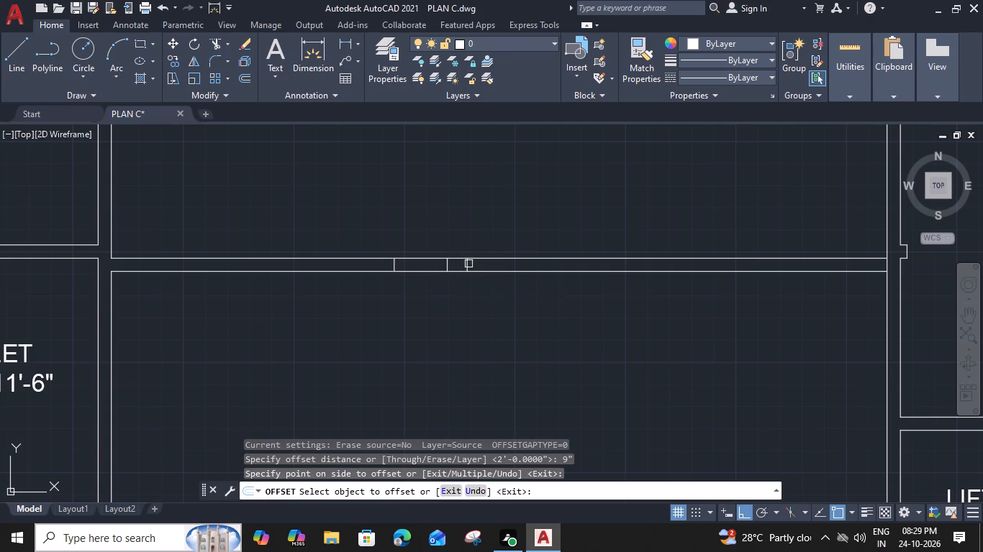
scroll(467, 266, "up", 2)
left_click(467, 267)
left_click(522, 272)
left_click(516, 265)
left_click(542, 270)
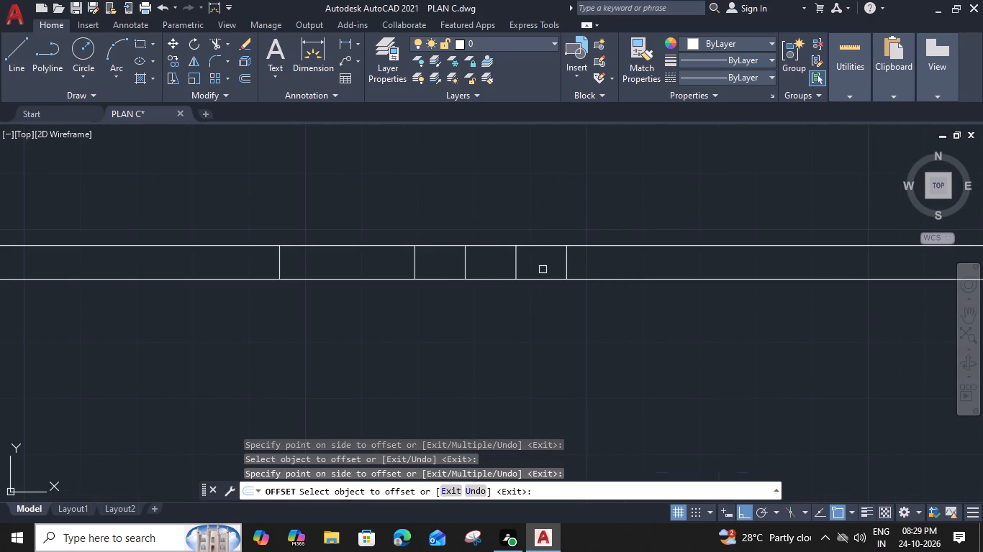
left_click(564, 267)
left_click(604, 270)
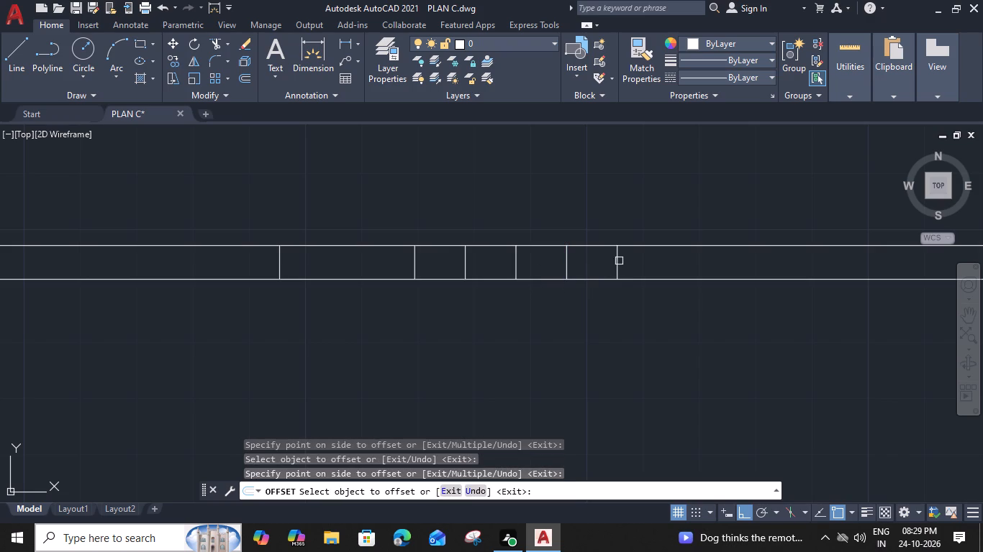
left_click(618, 260)
left_click(687, 267)
left_click(669, 259)
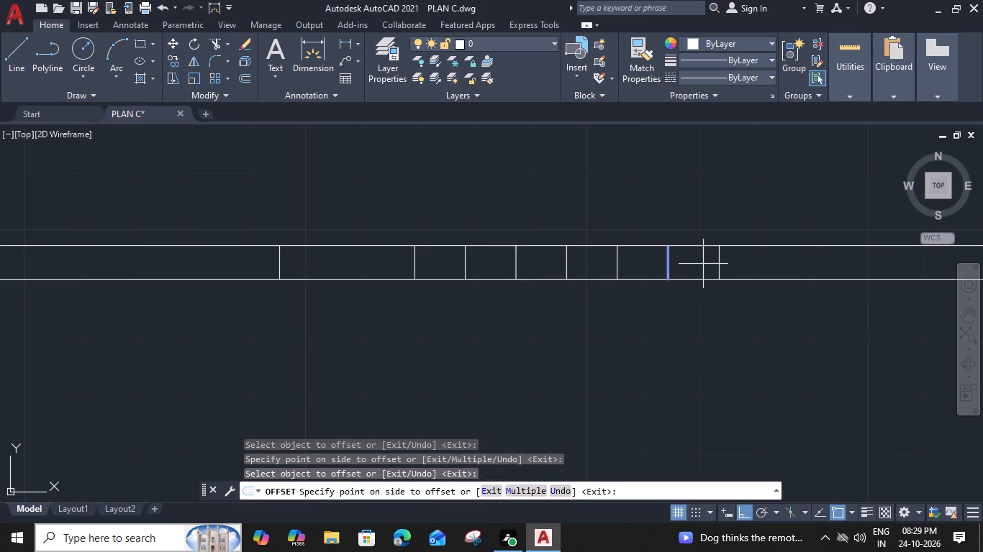
left_click(720, 267)
left_click(717, 264)
left_click(766, 264)
key("Escape")
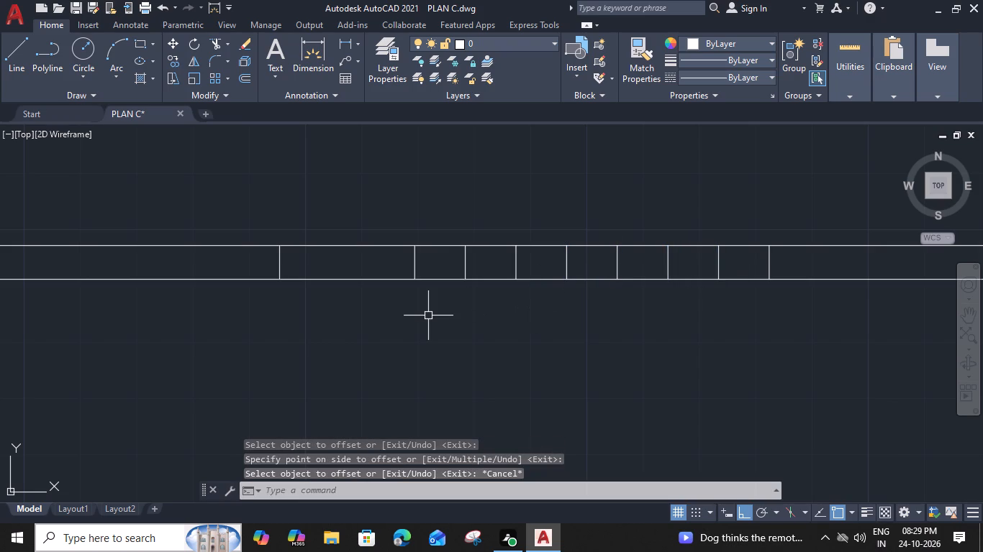
Trim both partition lines within the 2' bay to open a gap beside the solid wall.
type("TR")
key("space")
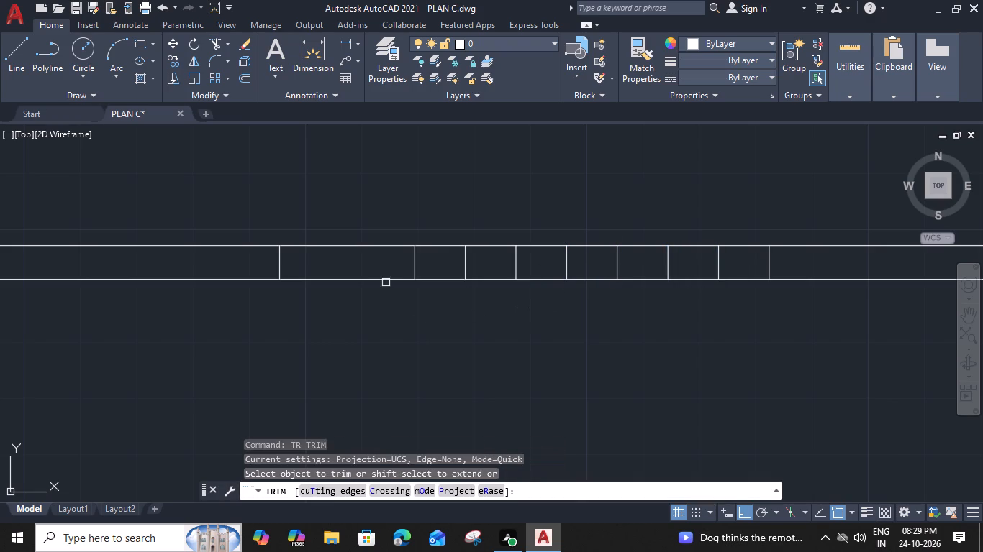
left_click(386, 281)
left_click(387, 247)
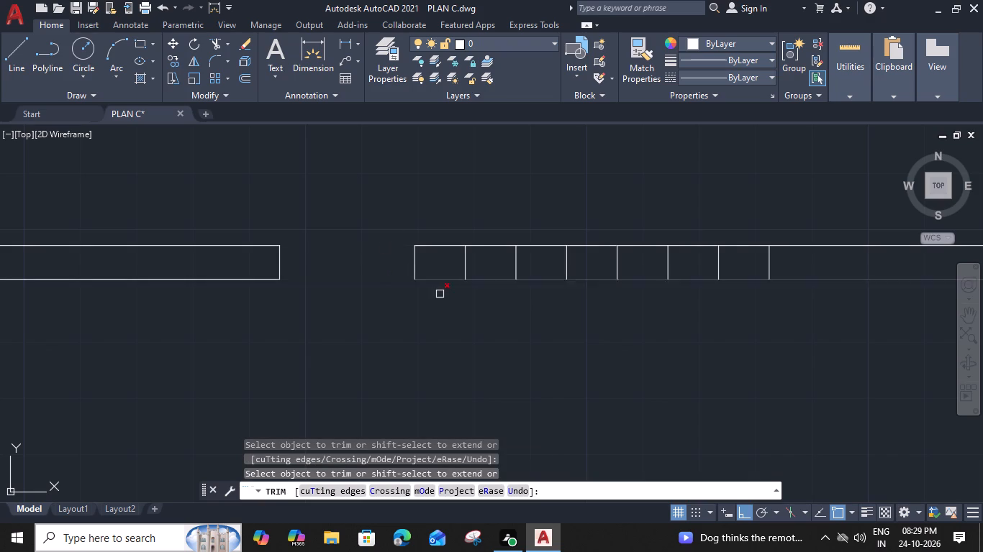
Trim alternate 9" bays and the partition lines east of the last cross line, leaving four separate small posts.
middle_click_drag(443, 294, 370, 295)
left_click(424, 237)
left_click(433, 320)
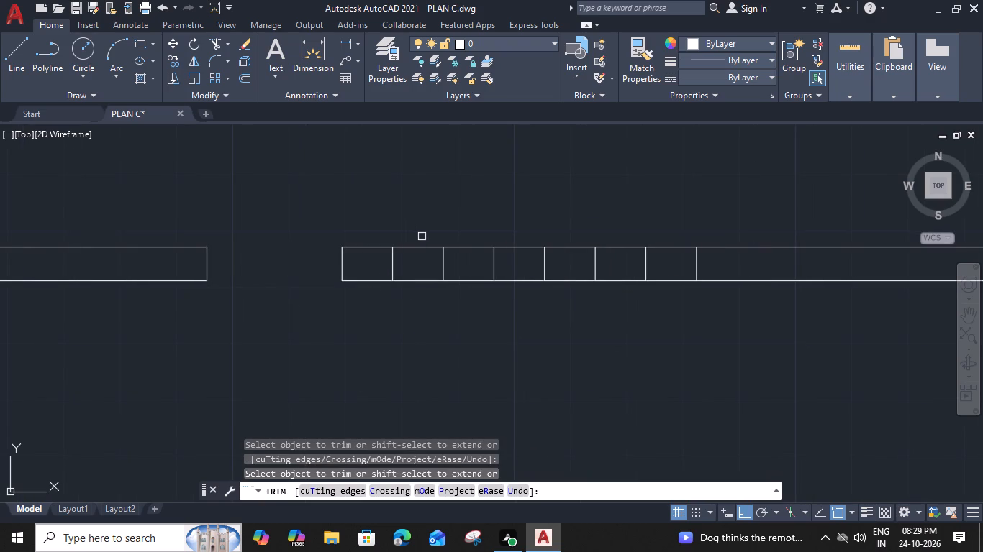
left_click(540, 229)
left_click(520, 340)
middle_click_drag(588, 331, 462, 321)
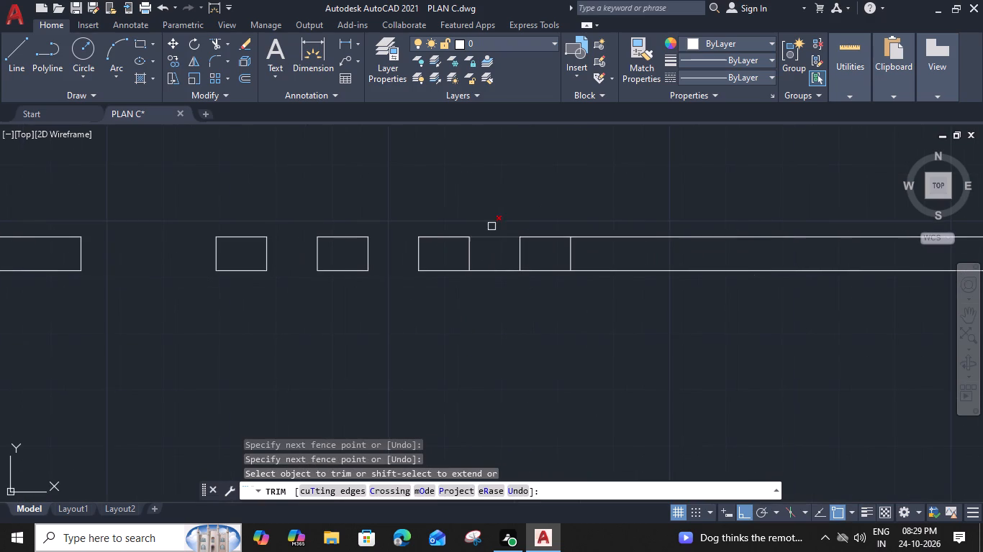
left_click(495, 222)
left_click(475, 344)
scroll(482, 341, "down", 2)
left_click(586, 266)
left_click(558, 359)
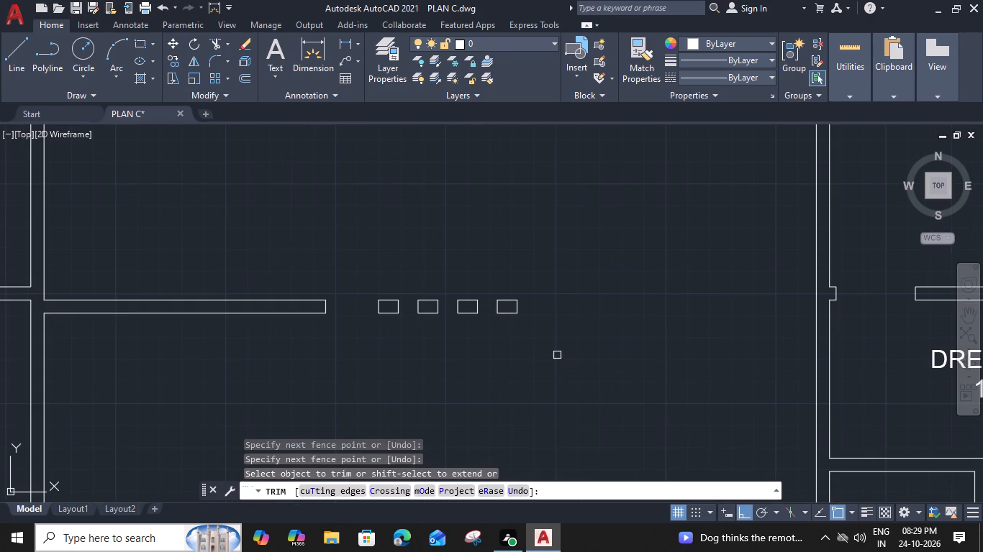
key("Escape")
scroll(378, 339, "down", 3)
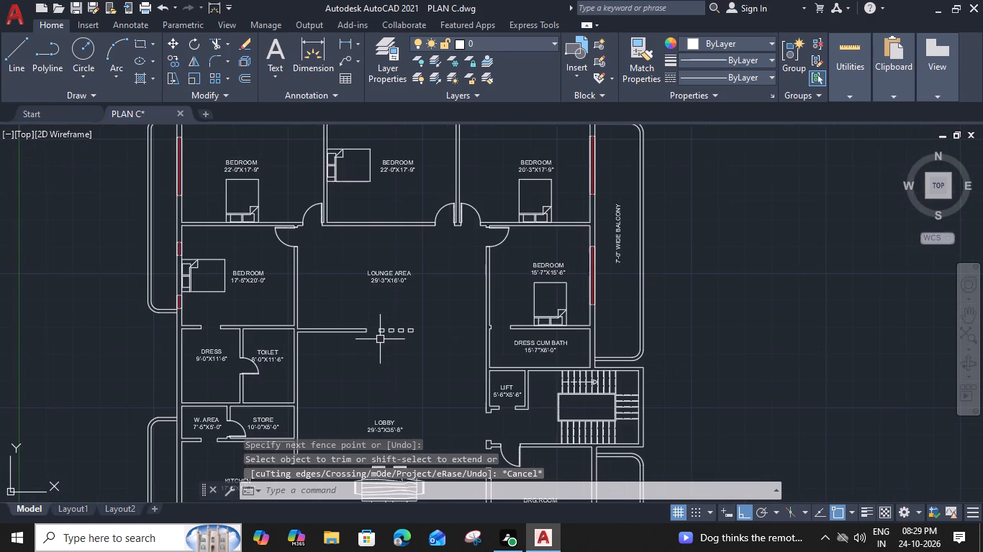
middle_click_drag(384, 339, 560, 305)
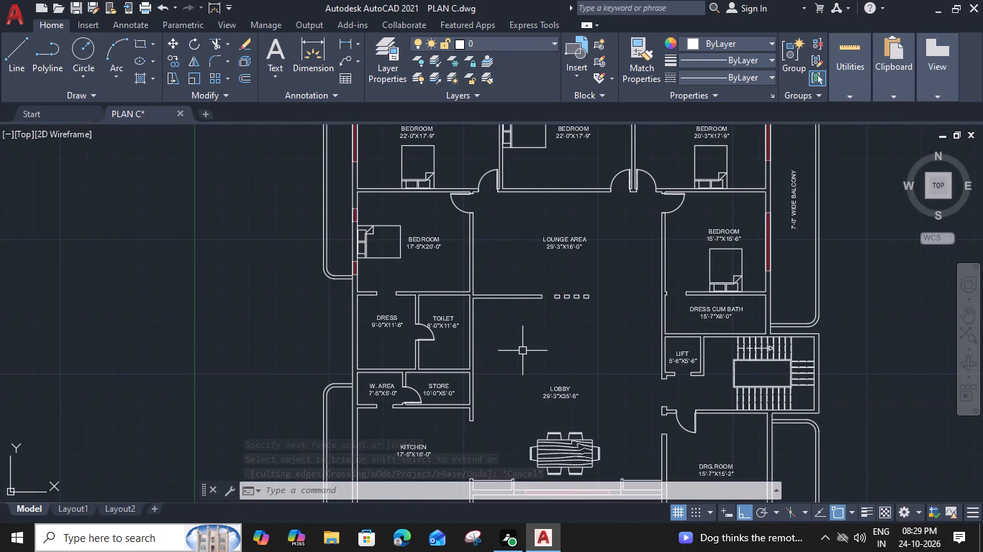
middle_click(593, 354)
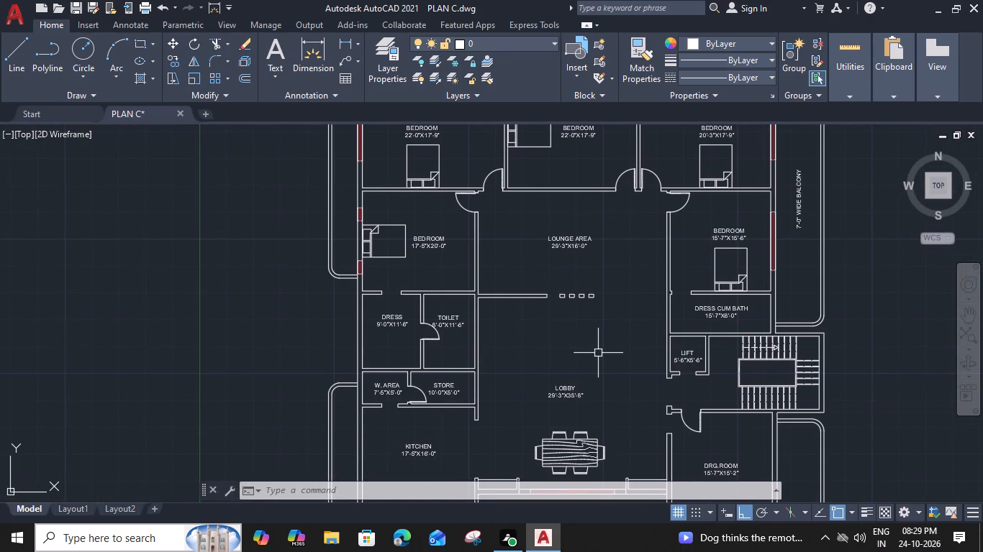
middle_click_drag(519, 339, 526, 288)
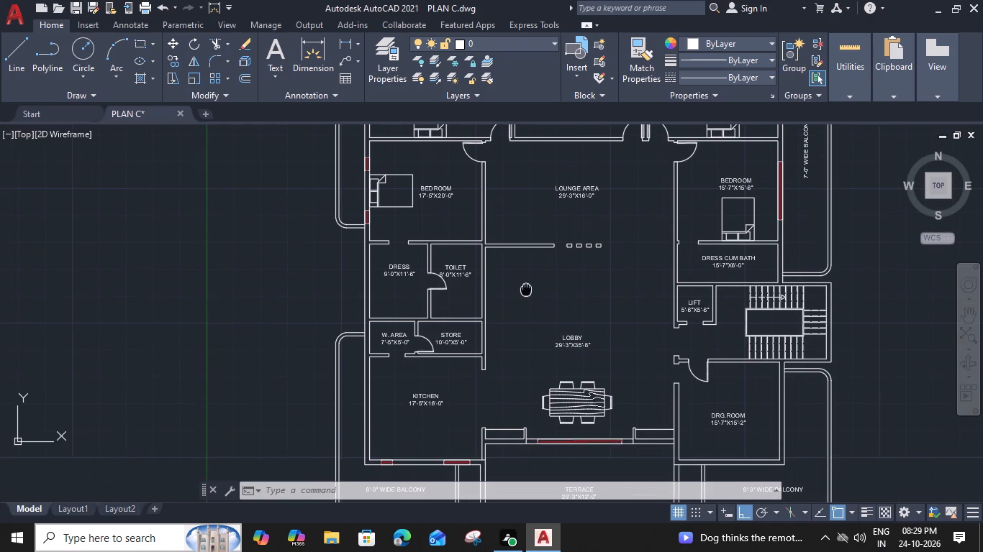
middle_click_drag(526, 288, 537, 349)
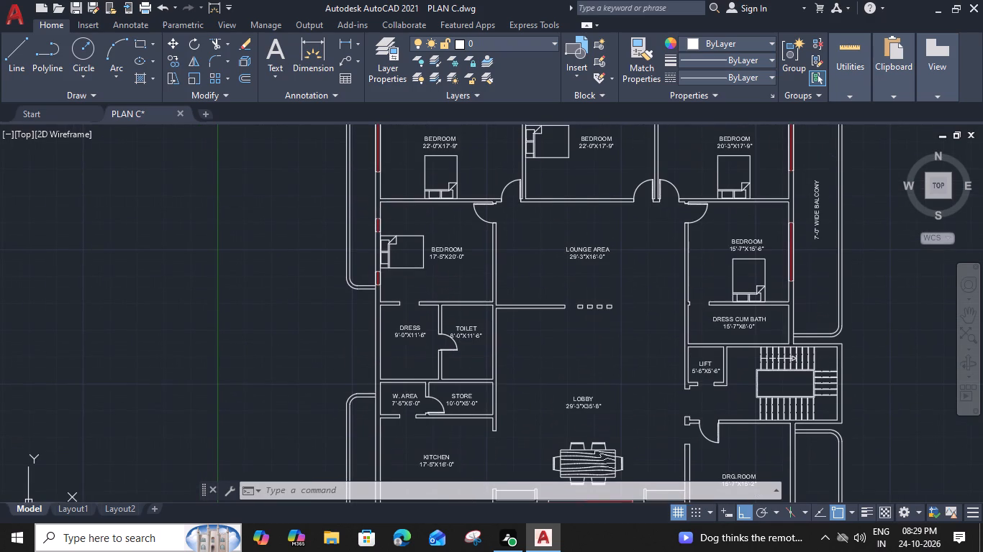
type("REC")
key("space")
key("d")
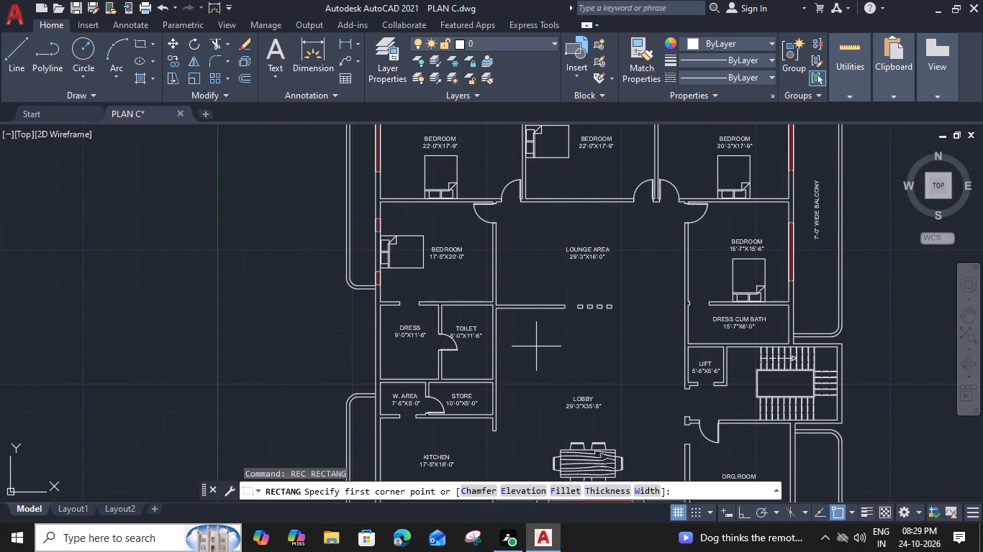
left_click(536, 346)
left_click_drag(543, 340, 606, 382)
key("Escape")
Draw a 7' by 6" rectangle in the lobby, just south of the solid partition wall.
key("r")
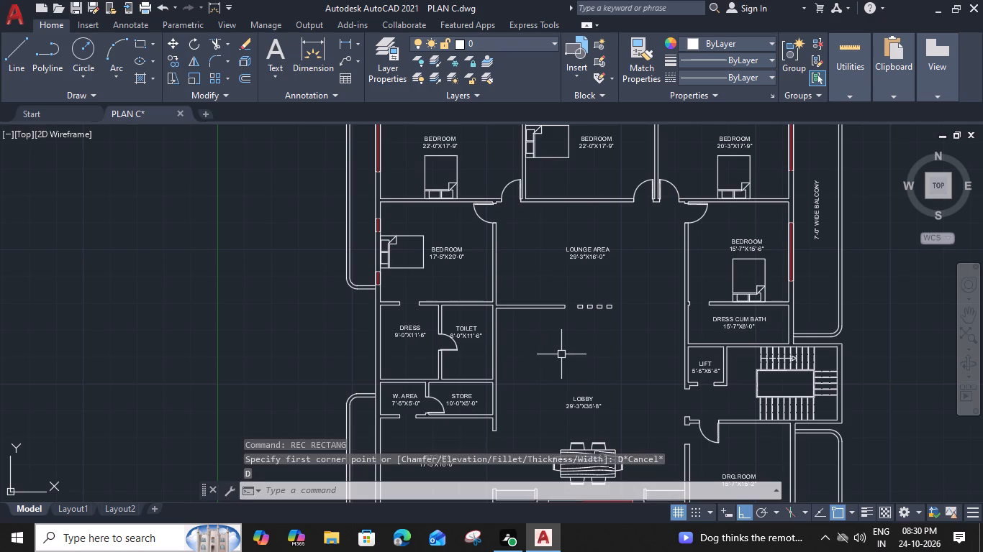
type("EC")
key("space")
left_click(534, 333)
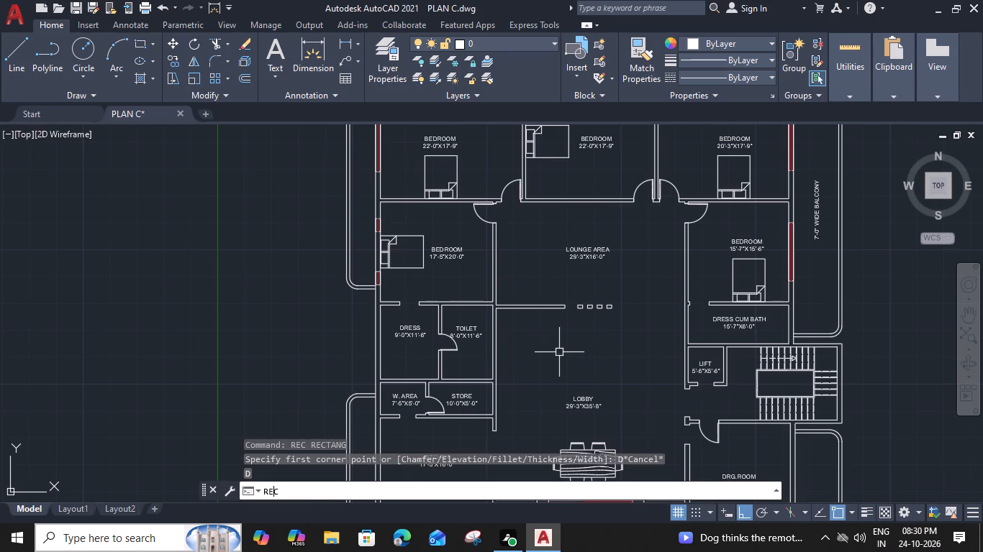
type("D")
key("space")
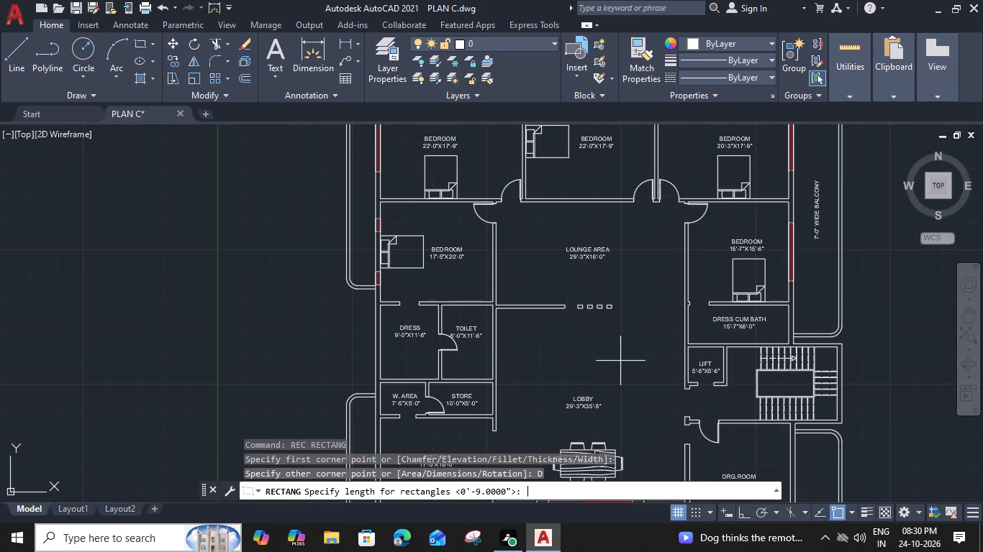
key("5")
key("BackSpace")
type("7'")
key("space")
key("6")
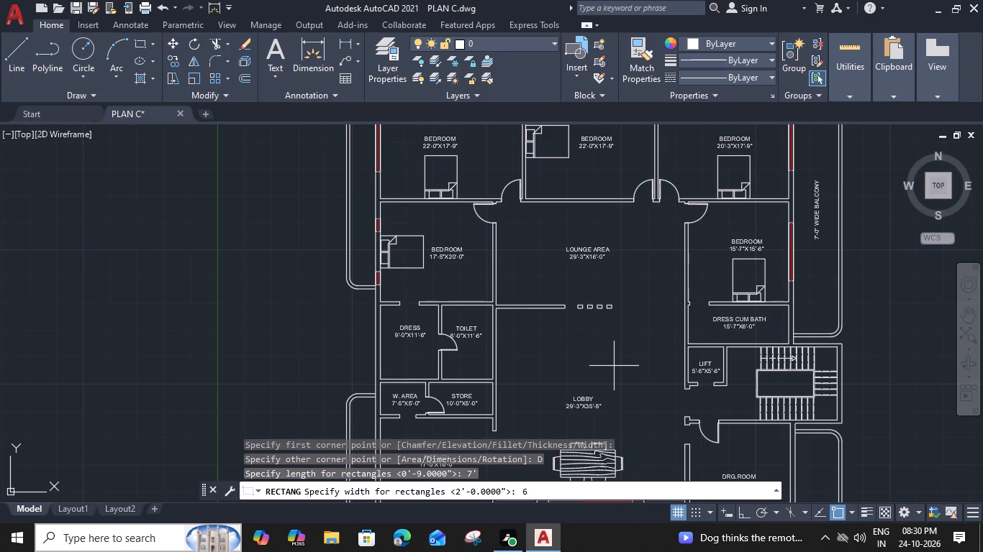
key("shift+quotedbl")
key("Return")
left_click(622, 371)
Draw a lengthwise centre line through the 7' by 6" rectangle between the midpoints of its short sides.
scroll(542, 331, "up", 4)
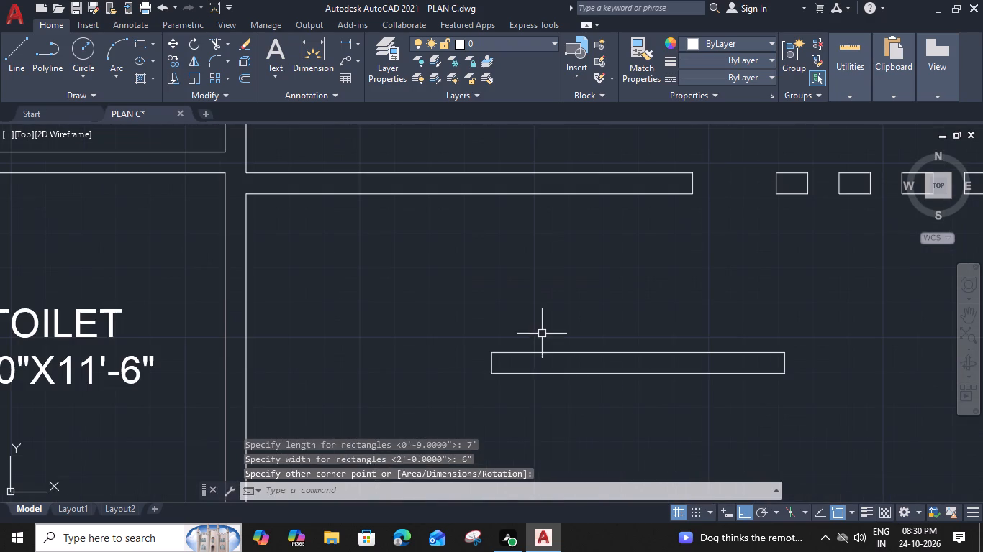
key("semicolon")
key("BackSpace")
type("L")
key("space")
left_click(493, 362)
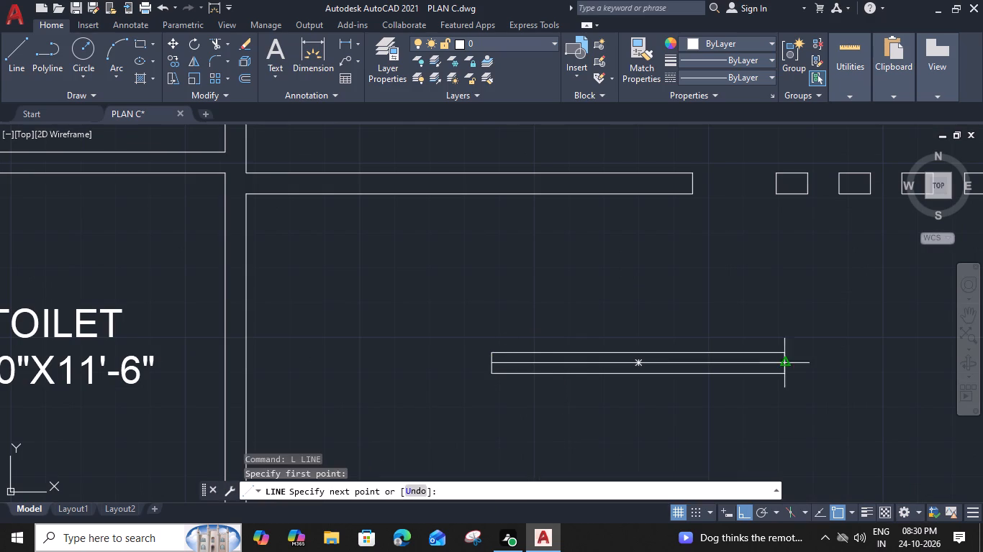
left_click(786, 363)
key("space")
Offset the rectangle's centre line 1" to both sides.
left_click(758, 361)
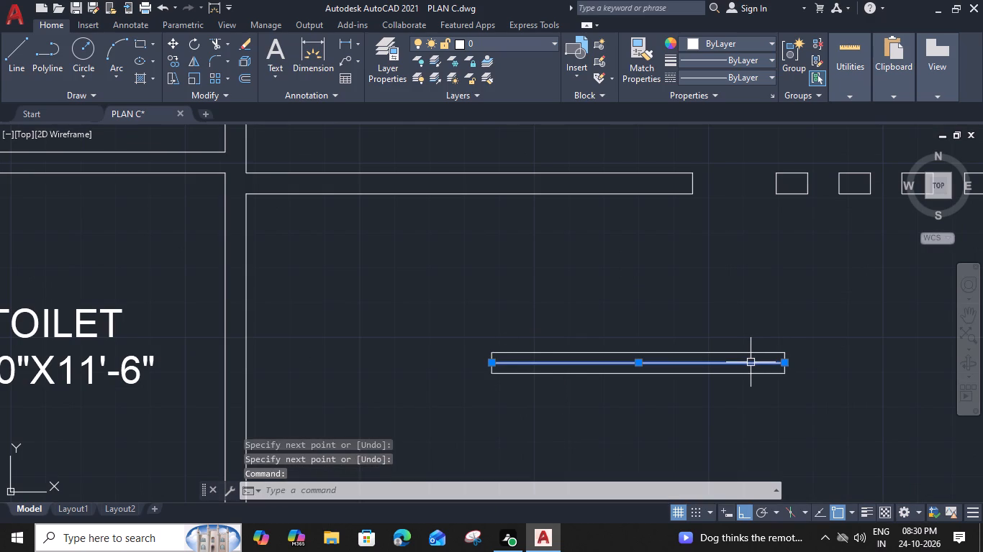
key("o")
key("space")
key("1")
key("shift+quotedbl")
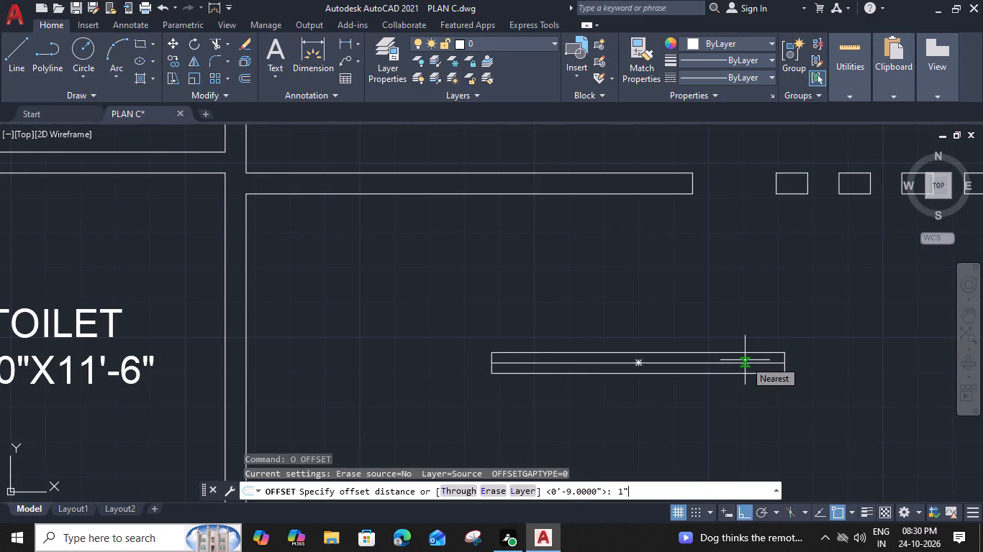
key("Return")
left_click(745, 339)
scroll(614, 373, "up", 2)
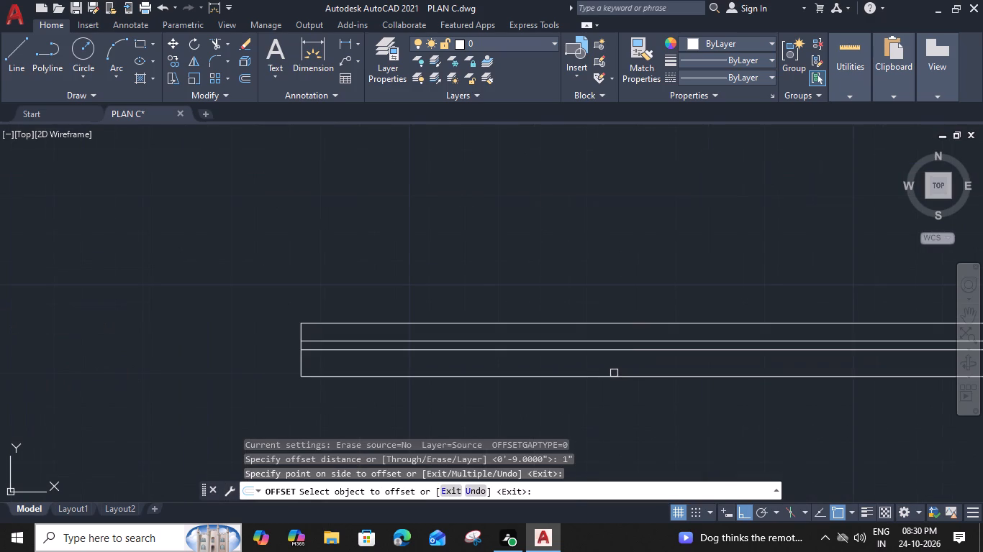
left_click(633, 353)
left_click(625, 390)
key("Escape")
Set the colour of the rectangle's three inner lines to dark red 153,27,30.
left_click(670, 333)
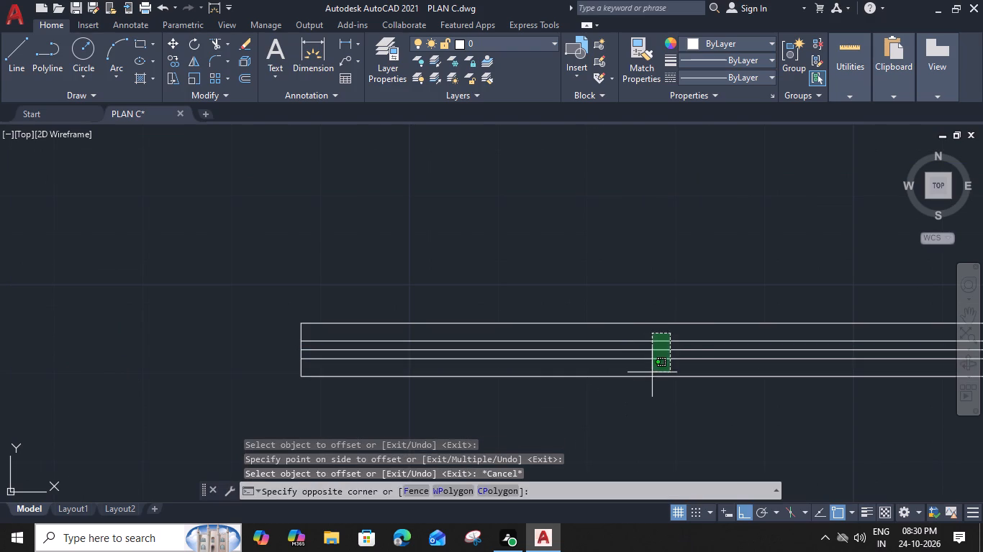
left_click(651, 374)
left_click(770, 40)
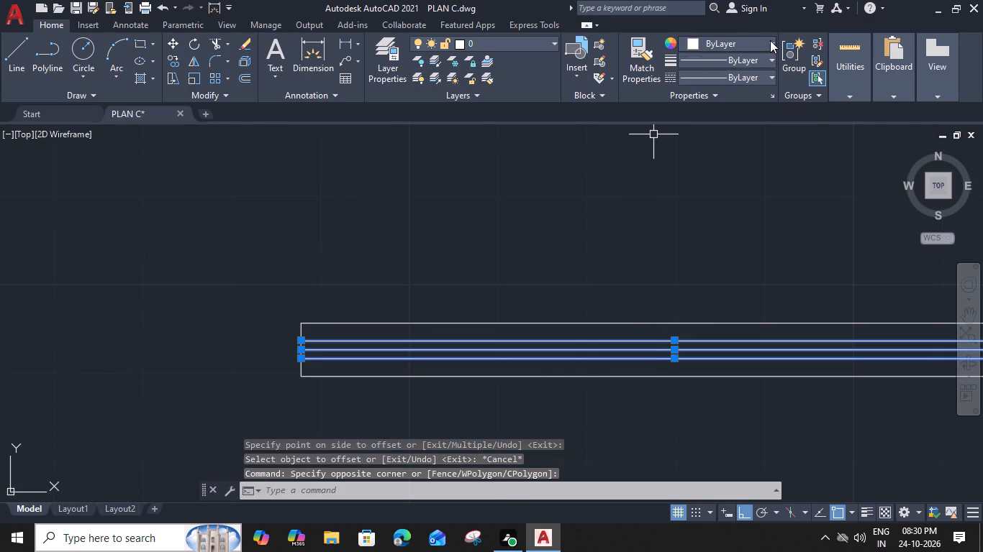
left_click(732, 96)
Group the 7' by 6" rectangle with its three red inner lines.
scroll(714, 178, "down", 3)
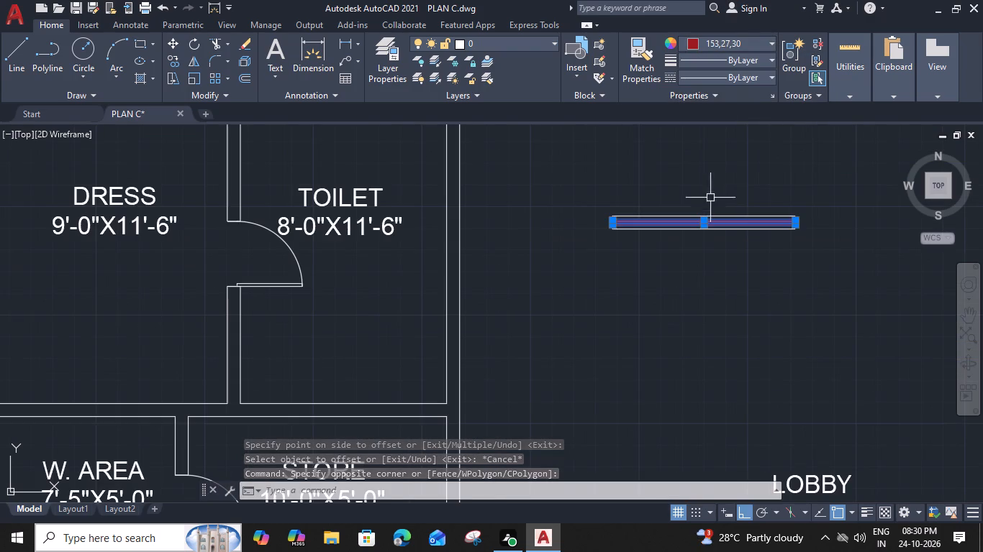
left_click(744, 201)
left_click(687, 268)
type("G")
key("space")
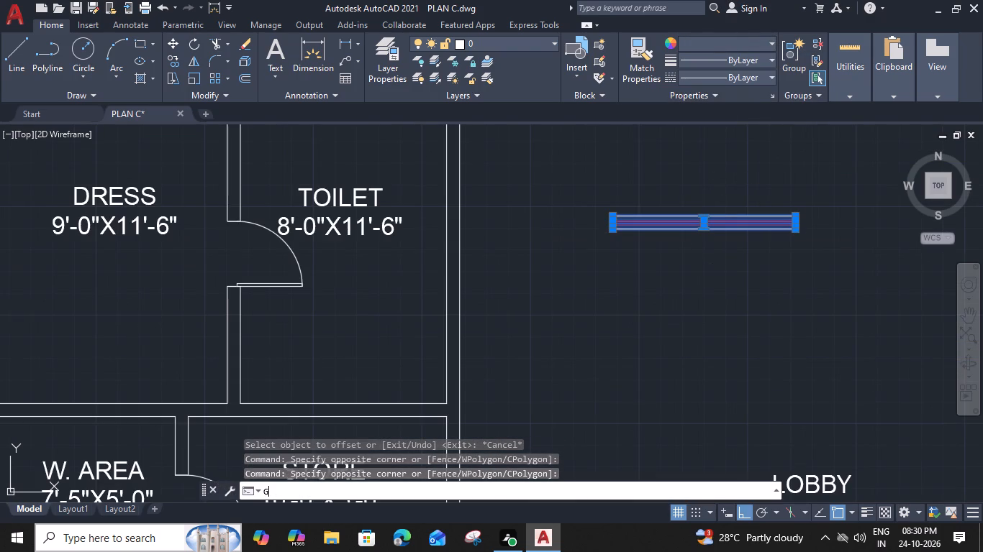
Move the grouped rectangle by its long-edge midpoint into the solid partition wall, centred along the wall's length.
left_click(707, 215)
type("M")
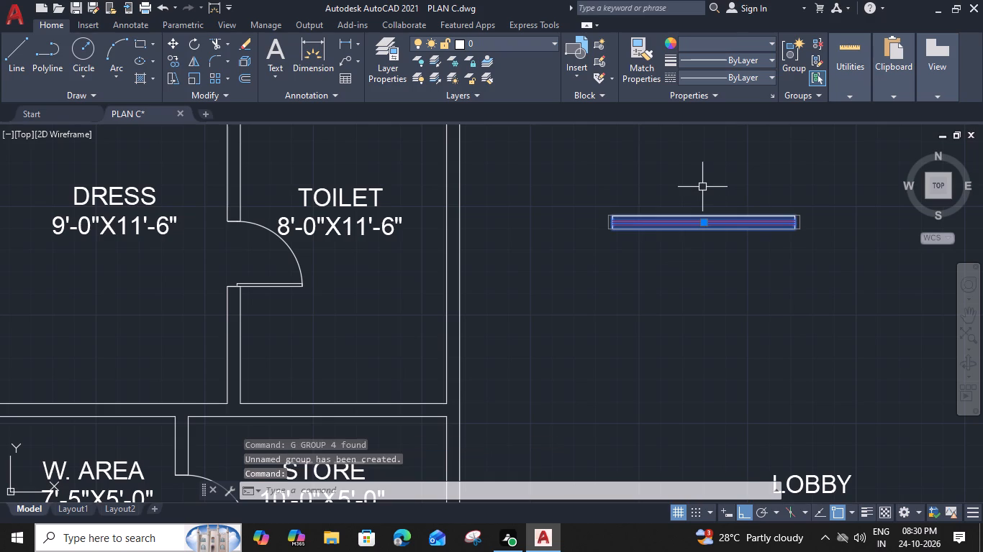
key("space")
left_click(705, 216)
scroll(700, 207, "down", 2)
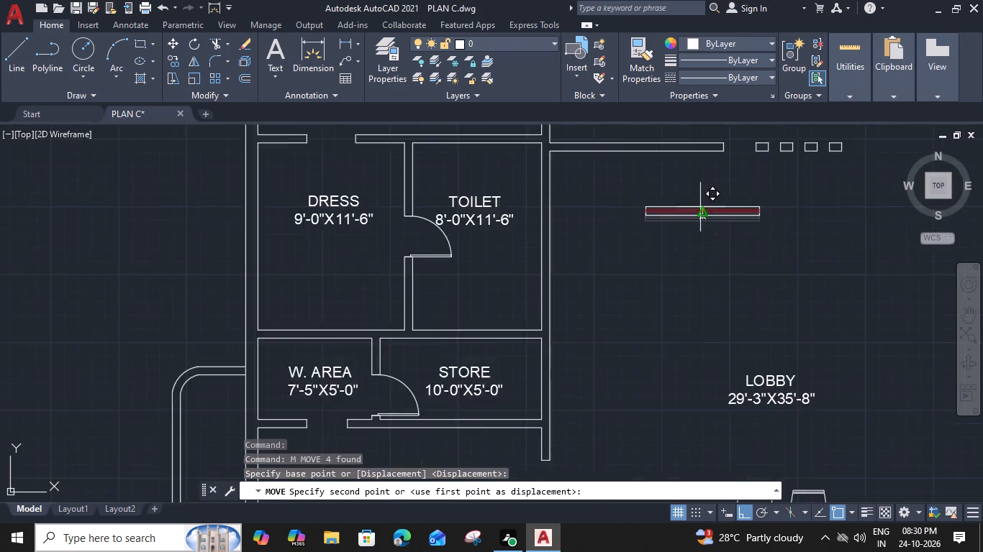
middle_click_drag(689, 189, 697, 257)
scroll(663, 233, "up", 2)
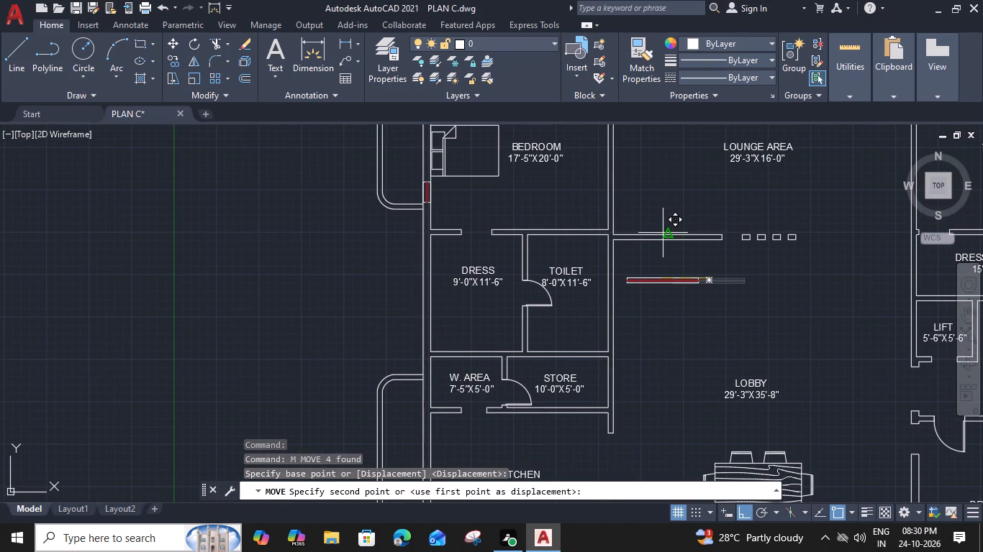
left_click(676, 239)
key("Escape")
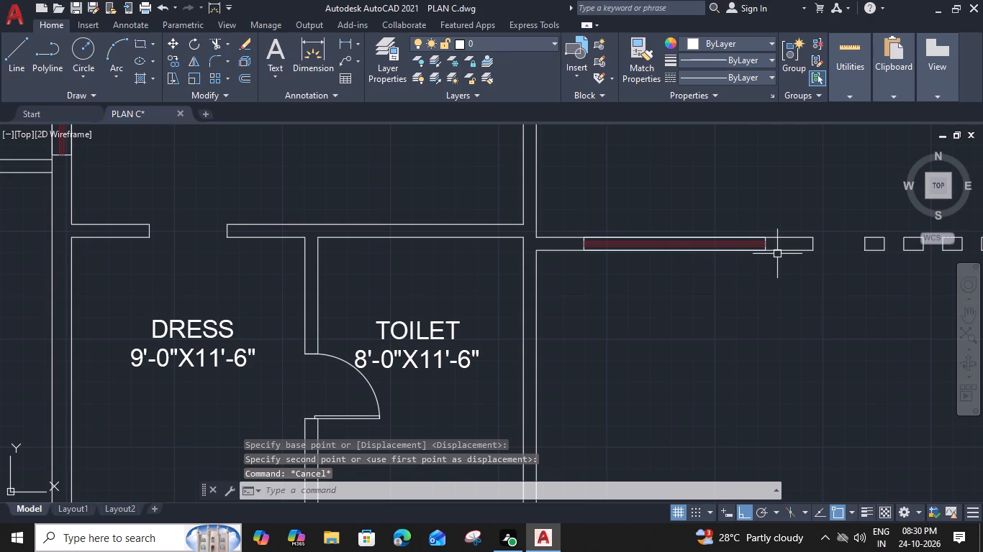
Draw a rectangle 9" long and 4' wide in the kitchen's northwest corner, just off the outer wall.
scroll(754, 296, "down", 2)
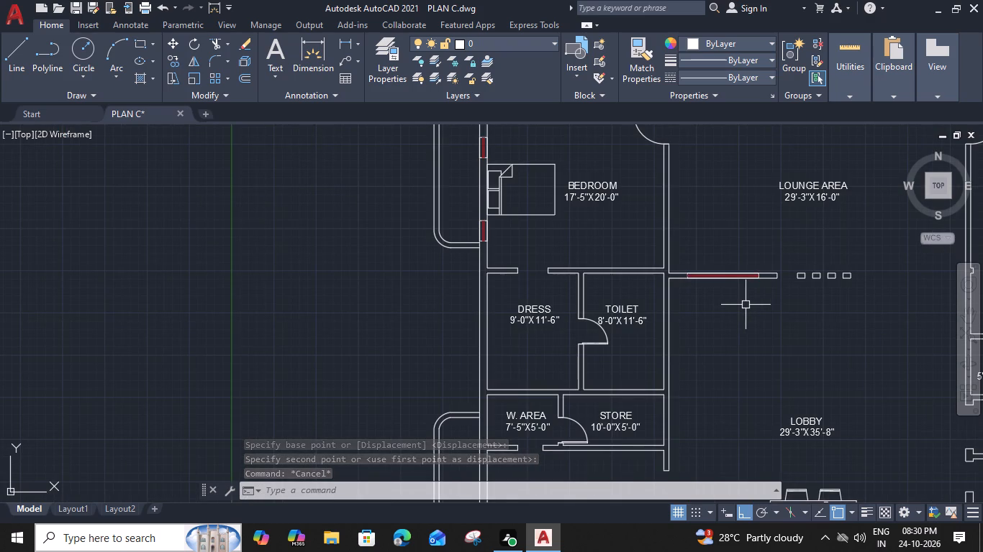
scroll(732, 306, "down", 1)
middle_click_drag(732, 306, 658, 220)
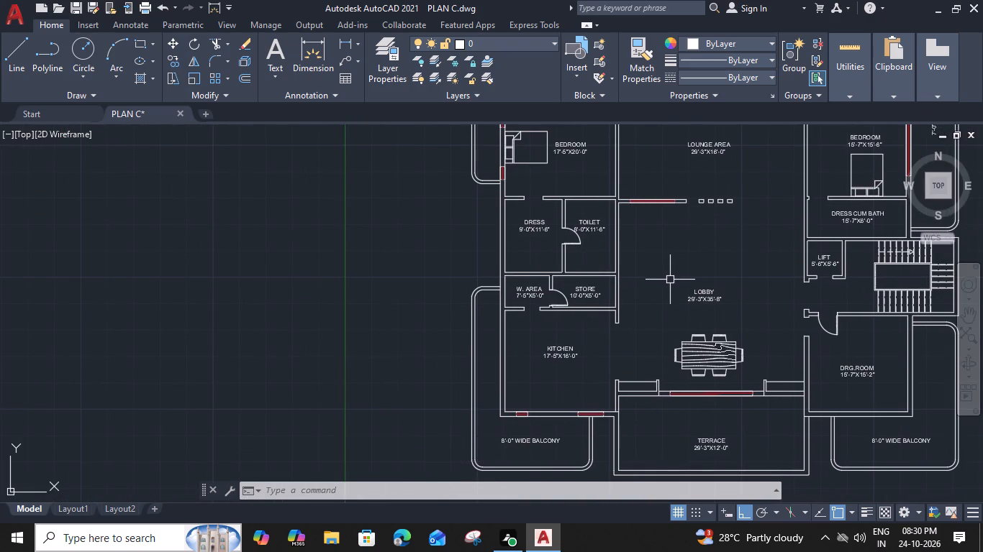
middle_click_drag(674, 300, 665, 283)
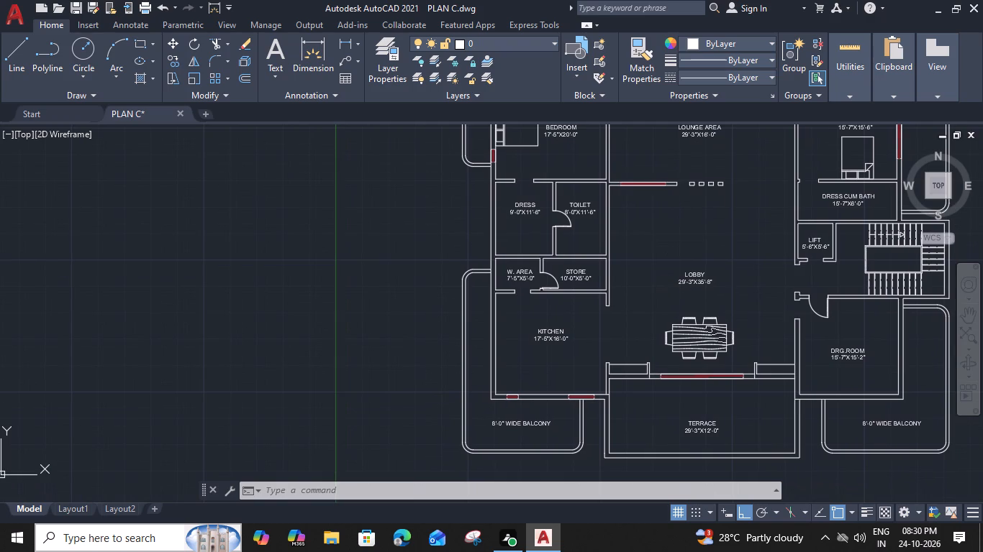
middle_click_drag(666, 340, 635, 301)
middle_click_drag(615, 360, 593, 349)
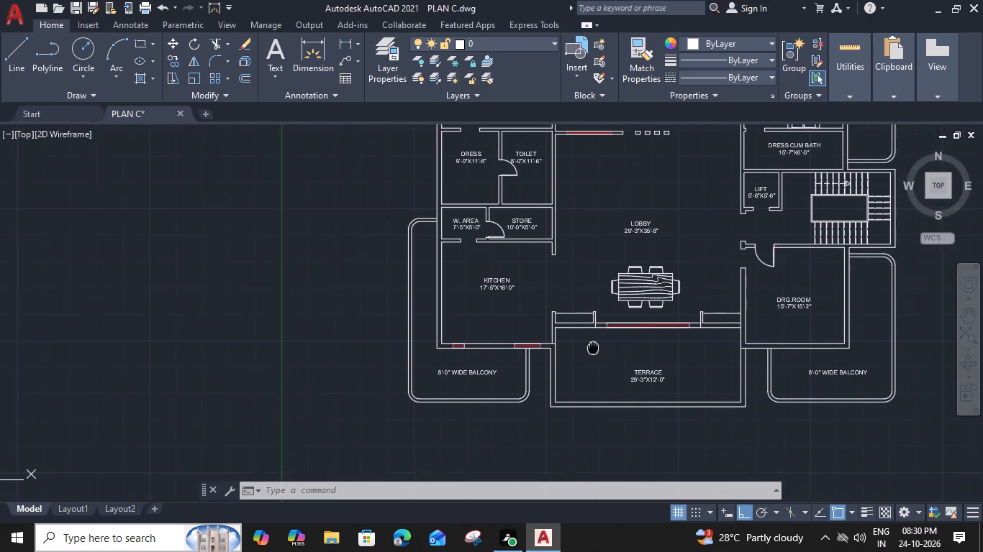
middle_click_drag(593, 349, 738, 377)
scroll(604, 283, "up", 1)
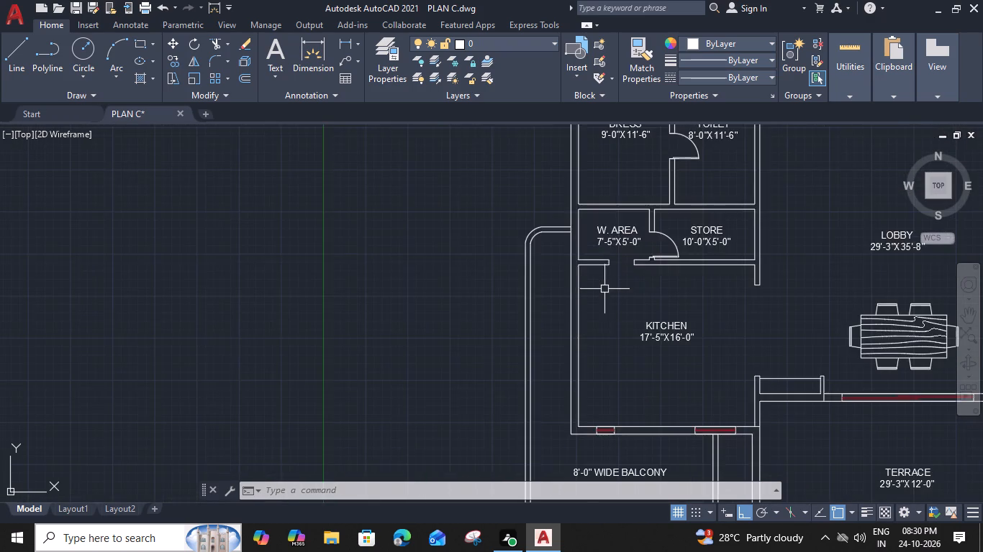
scroll(604, 289, "up", 2)
type("REC")
key("space")
left_click(568, 257)
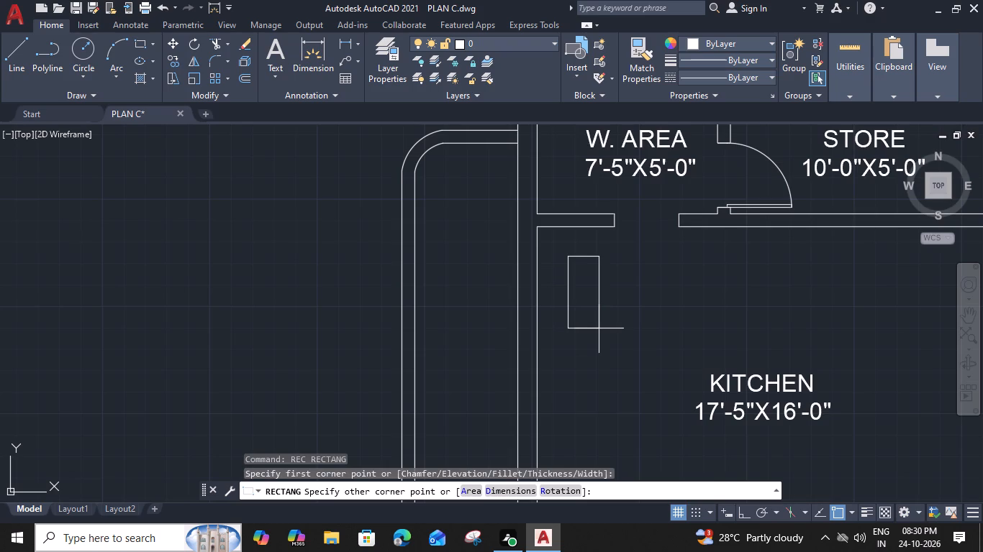
type("D")
key("space")
key("9")
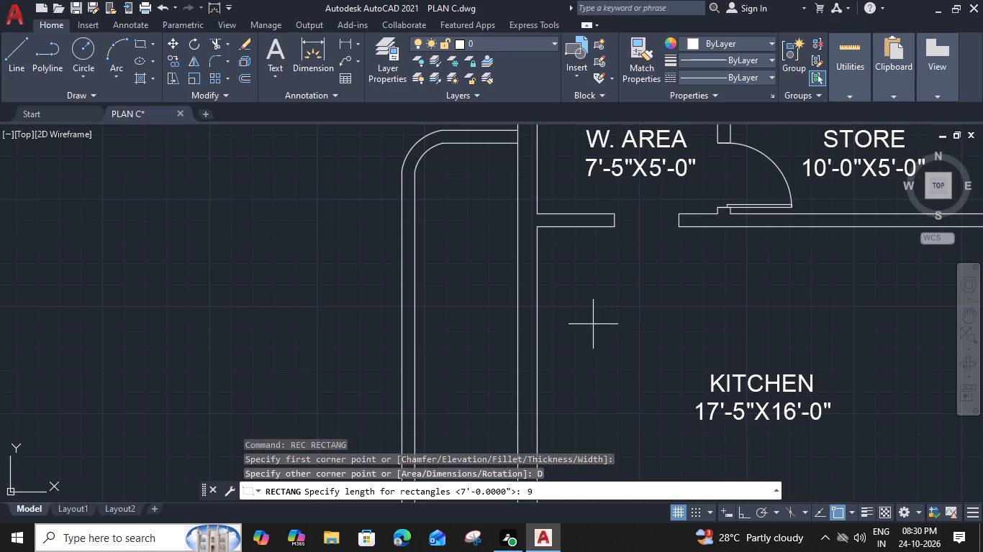
key("shift+quotedbl")
key("Return")
type("4'")
key("space")
left_click(602, 346)
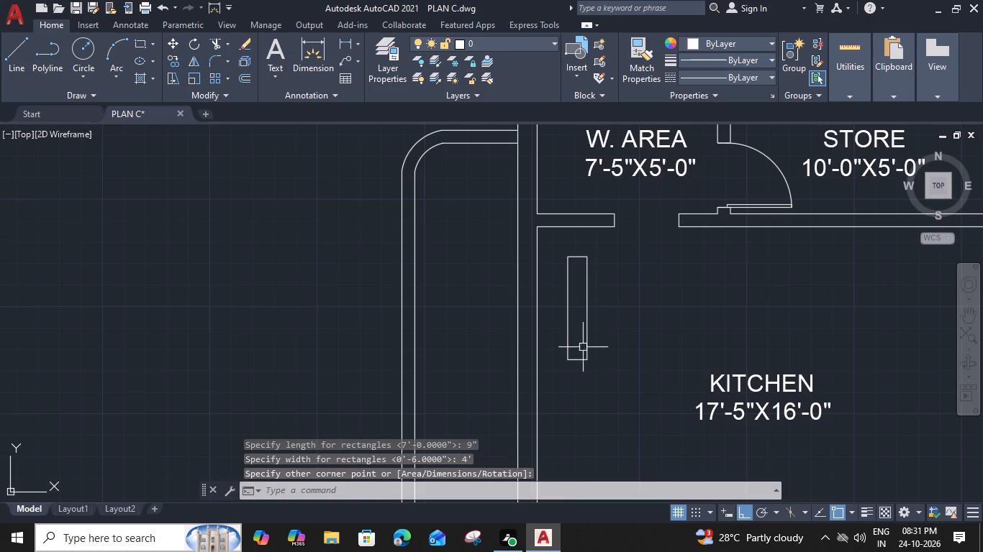
Draw a lengthwise centre line through the 9" by 4' kitchen rectangle between its short-side midpoints.
key("l")
key("space")
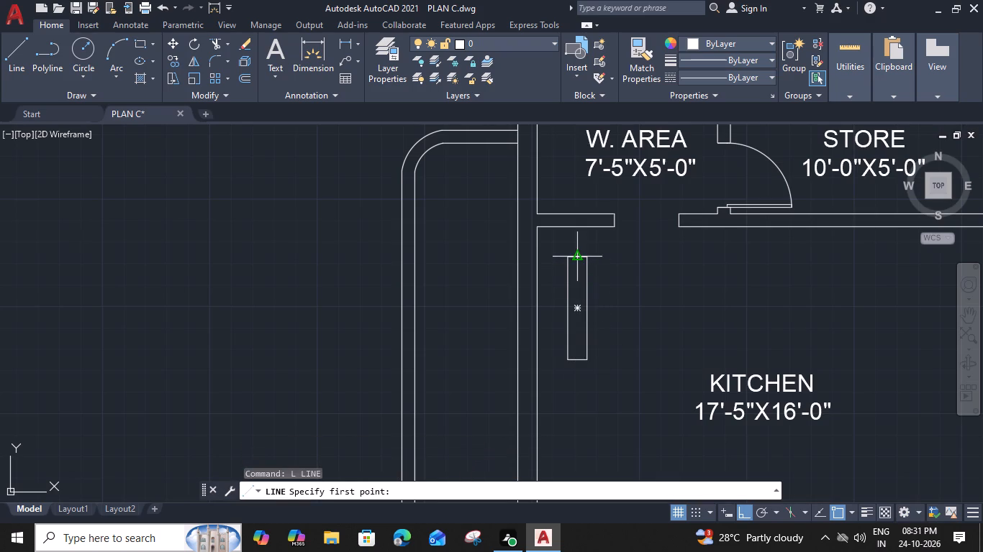
left_click(577, 254)
left_click(577, 364)
key("space")
Offset the kitchen rectangle's centre line 2" to both sides.
left_click(577, 338)
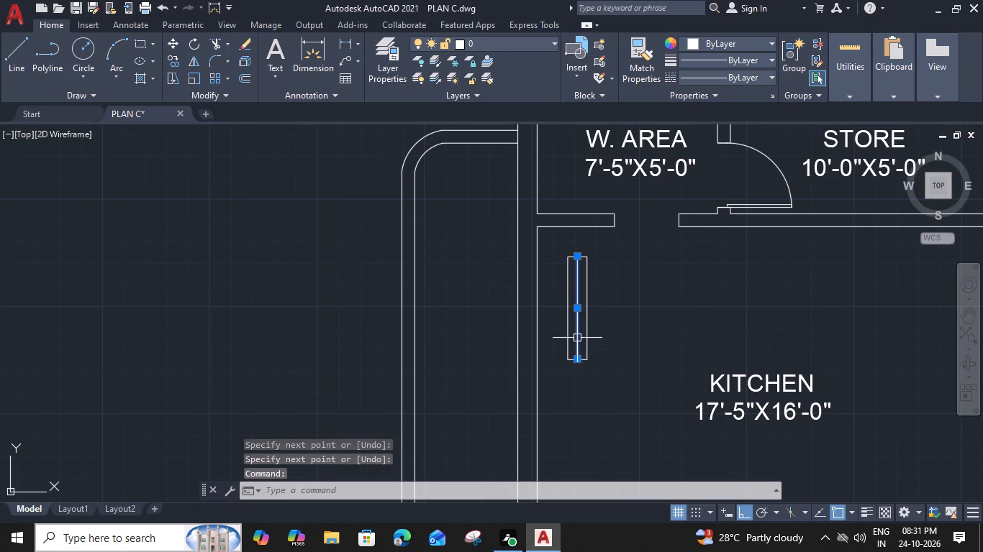
type("O 2")
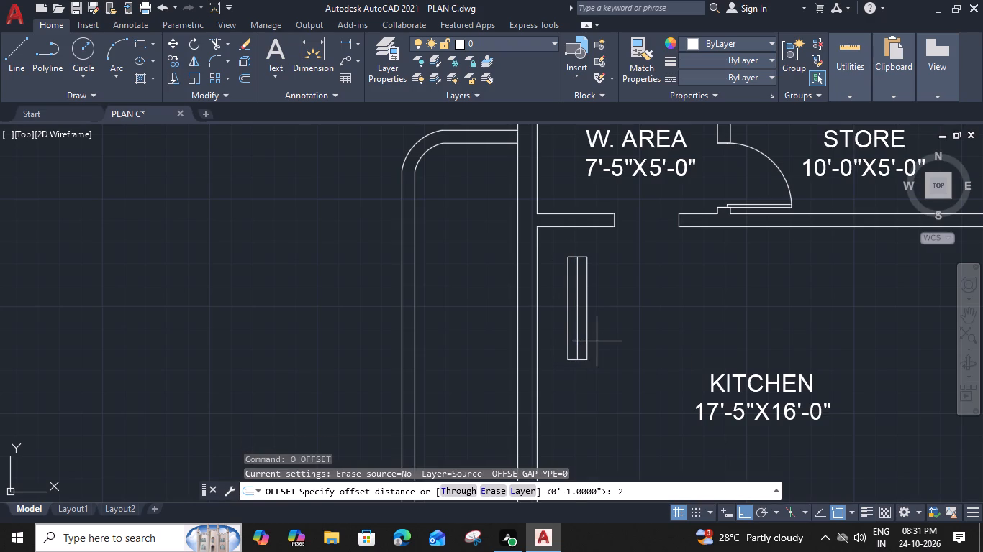
key("shift+quotedbl")
key("Return")
left_click(621, 345)
scroll(581, 321, "up", 1)
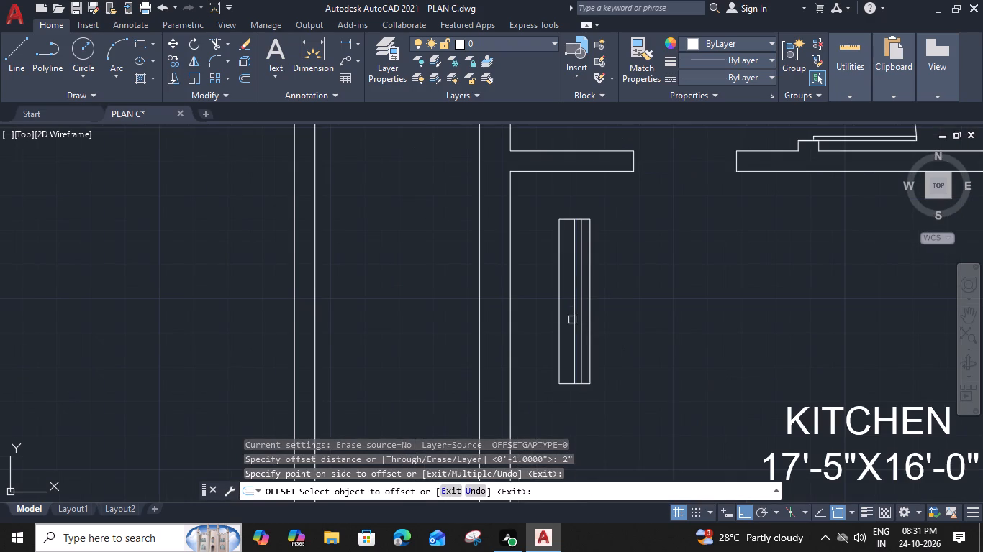
left_click(571, 319)
left_click(556, 326)
key("Escape")
Set the colour of the kitchen rectangle's three inner lines to dark red 153,27,30.
scroll(583, 323, "up", 1)
left_click(589, 317)
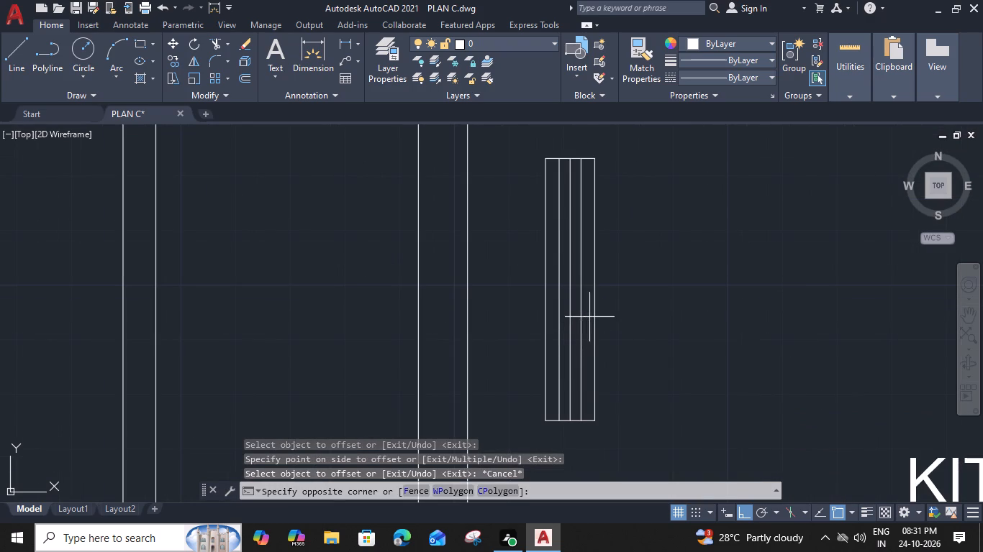
left_click(551, 336)
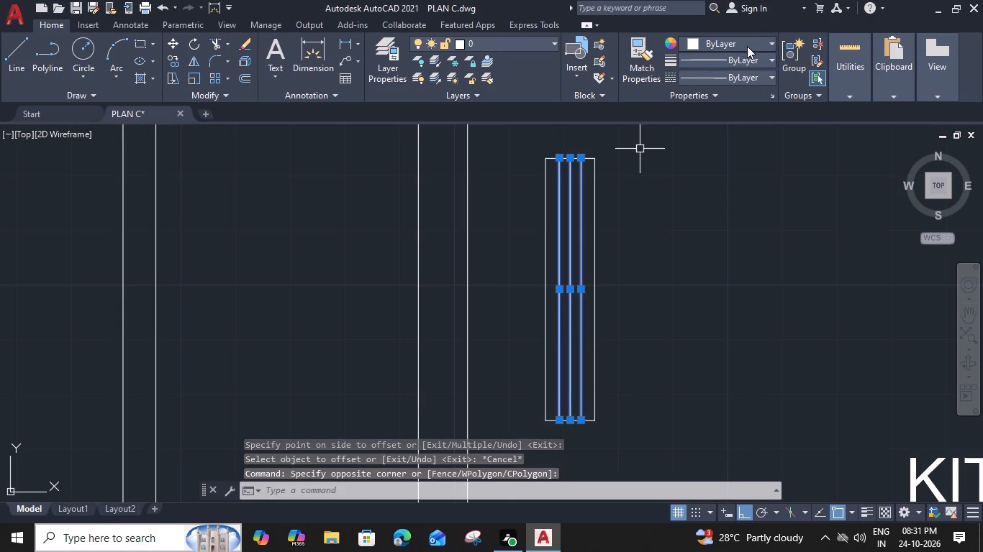
left_click(747, 46)
left_click(733, 101)
key("Escape")
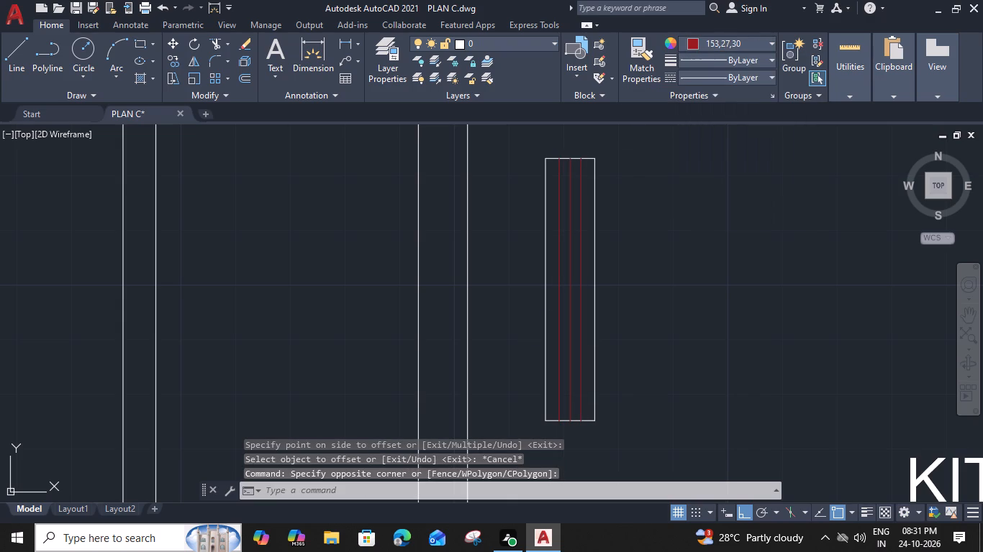
Draw short cross lines at mid-length from the kitchen window's centre line to each of its outer red lines.
left_click(630, 166)
left_click(643, 181)
key("l")
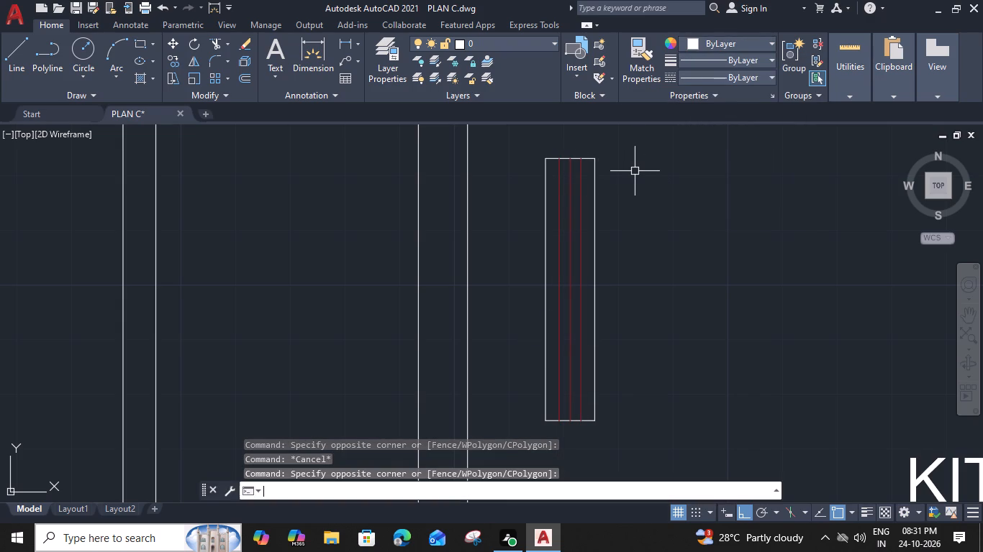
key("space")
left_click(569, 291)
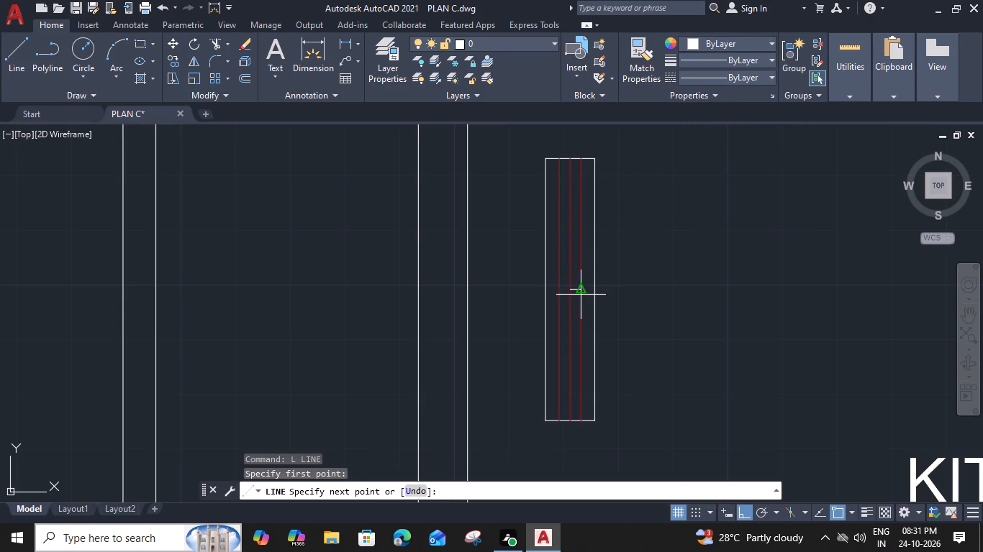
left_click(578, 290)
key("space")
key("space")
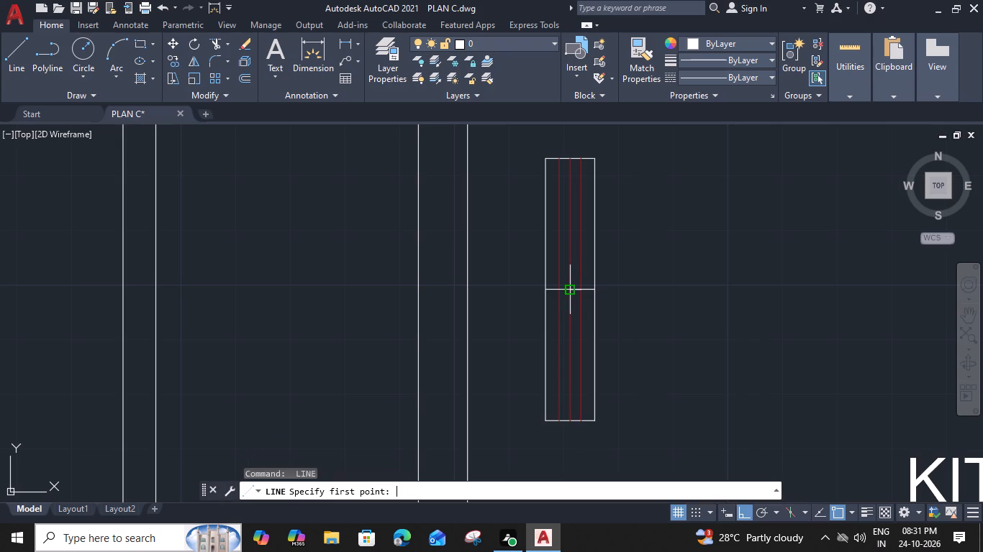
left_click(570, 290)
left_click(561, 290)
key("space")
Offset the window's east cross line 6" north and its west cross line 6" south.
scroll(566, 287, "up", 3)
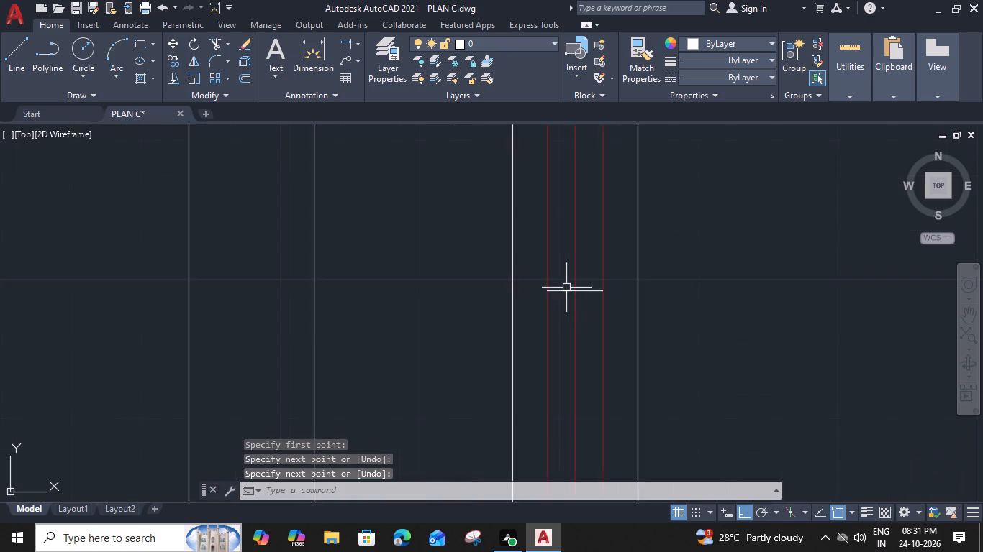
left_click(588, 292)
type("O")
key("space")
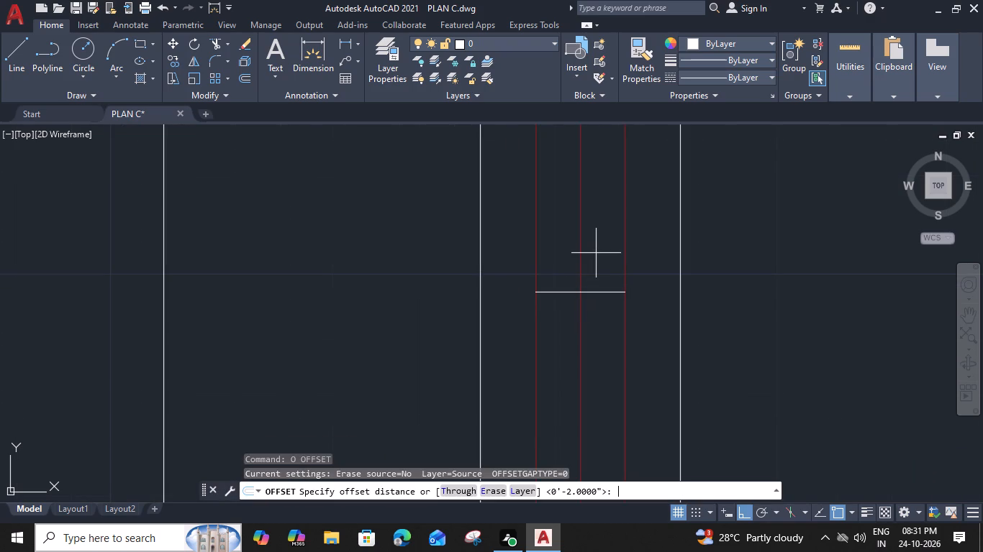
key("6")
key("shift+quotedbl")
key("Return")
left_click(592, 226)
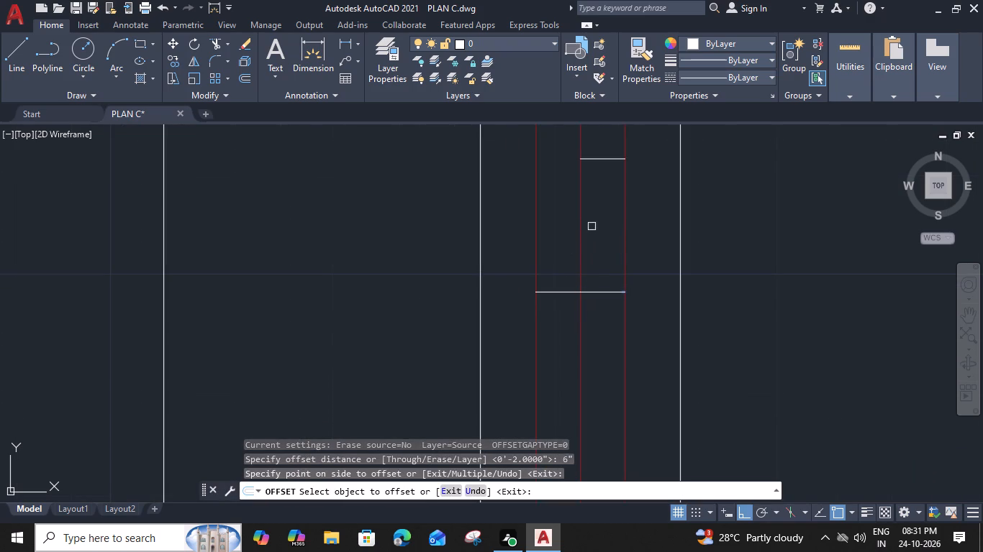
left_click(565, 294)
left_click(567, 347)
key("Escape")
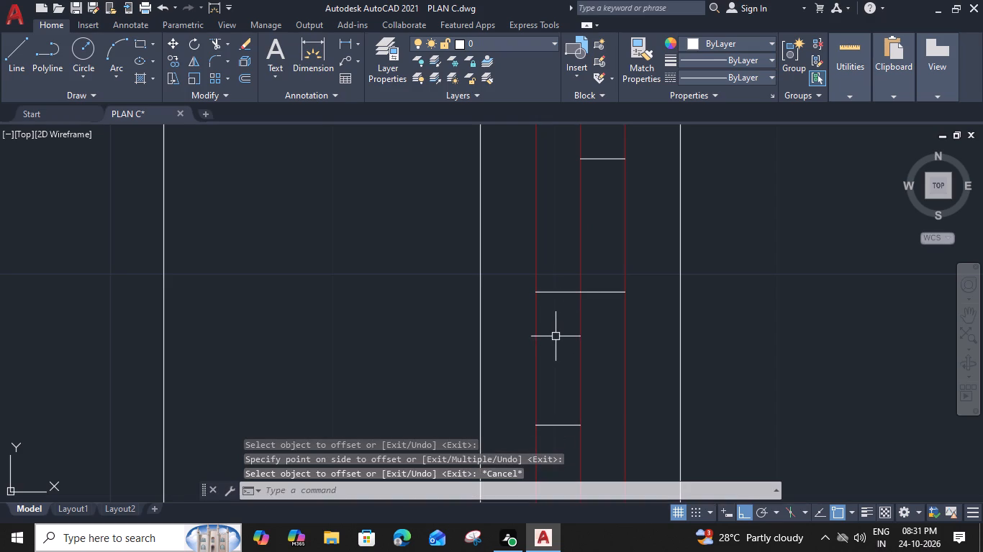
Trim away the two original cross lines at the window's mid-length.
type("TR")
key("space")
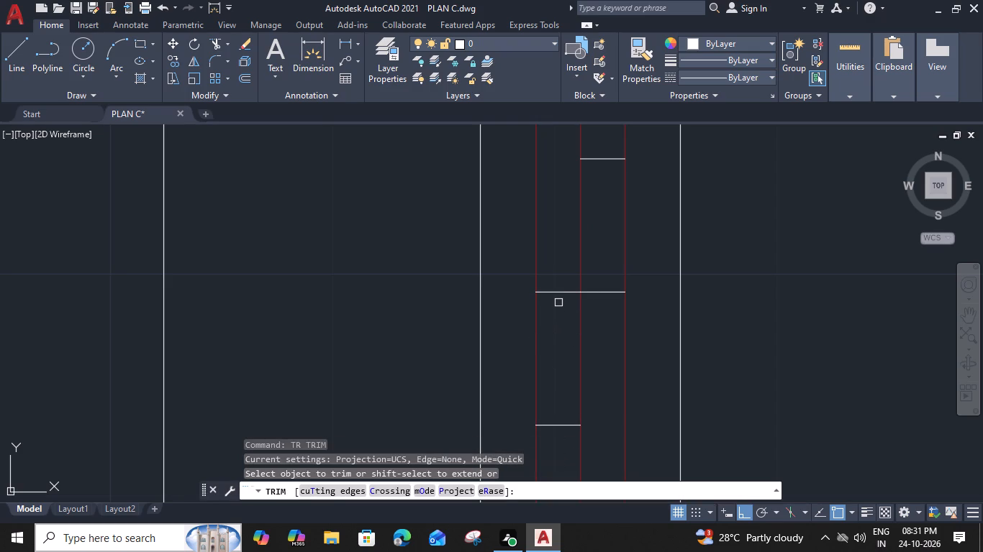
left_click(561, 294)
left_click(594, 295)
key("Escape")
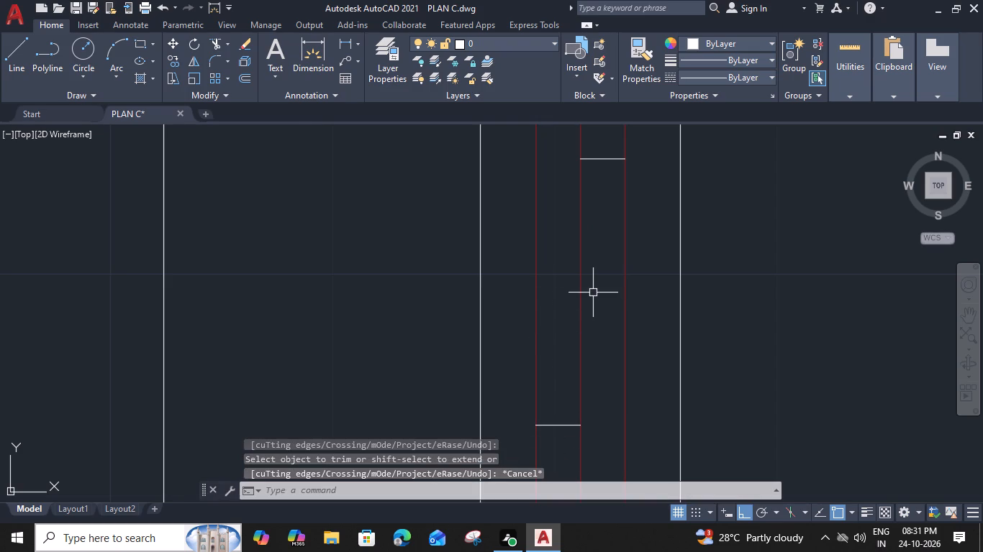
Set the colour of the window's inner lines, including the two short cross lines, to dark red 153,27,30.
scroll(593, 293, "down", 2)
scroll(615, 231, "down", 1)
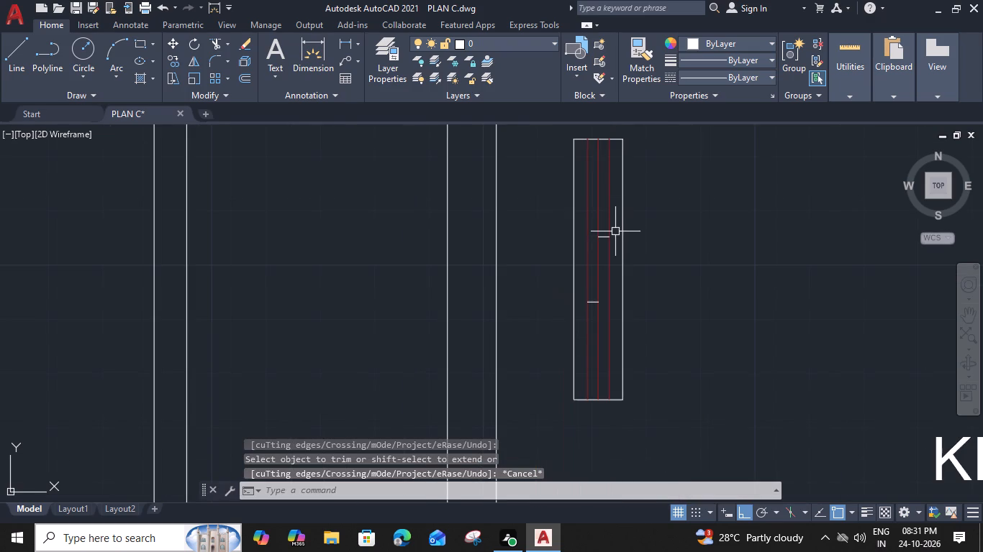
left_click(617, 213)
left_click(579, 330)
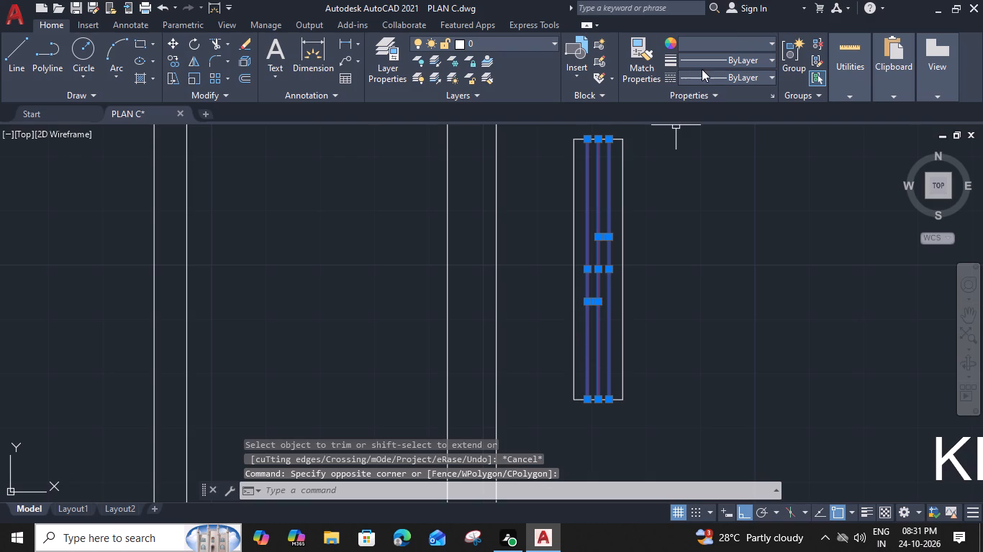
left_click(762, 41)
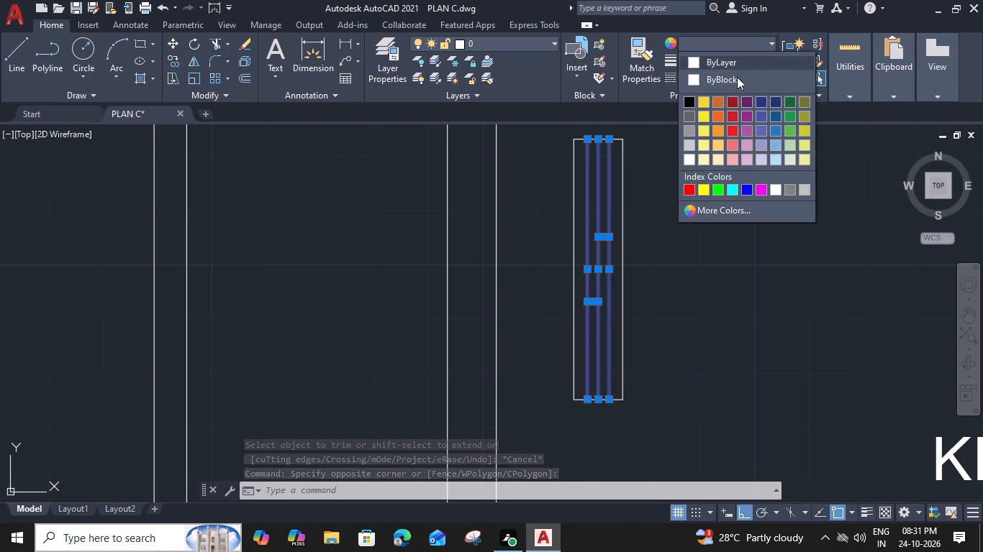
left_click(730, 101)
key("Escape")
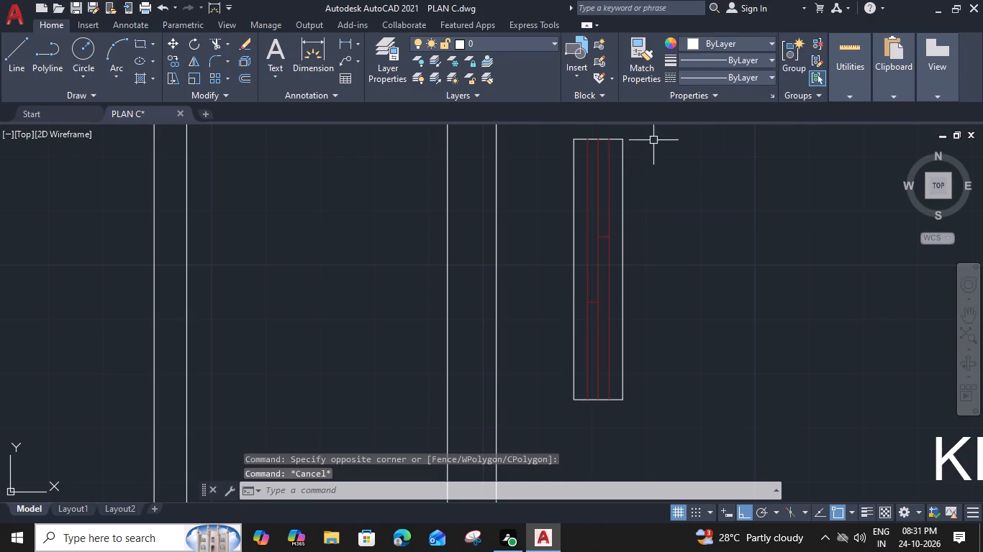
Trim the east red line north of its cross line and the west red line south of its cross line.
type("TR")
key("space")
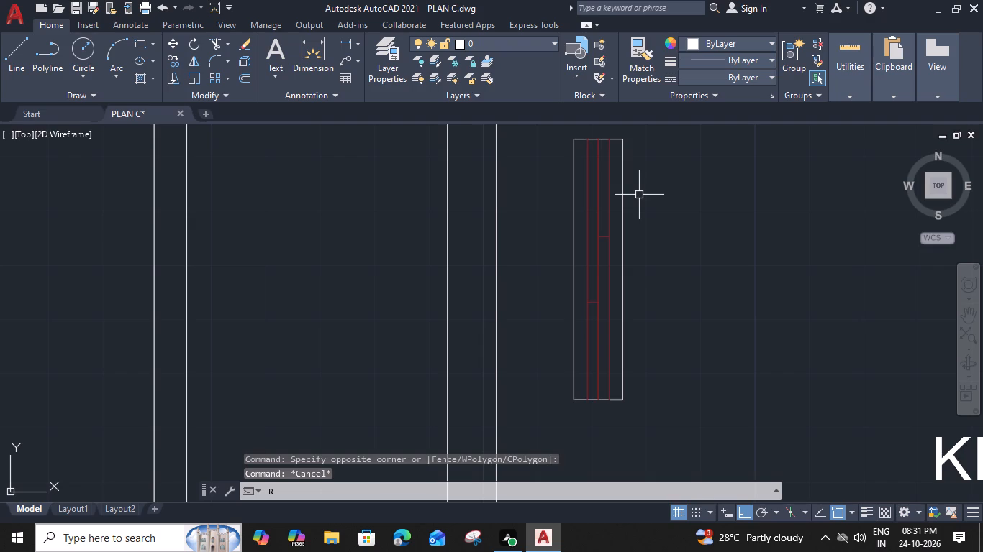
left_click(610, 205)
left_click(588, 331)
key("Escape")
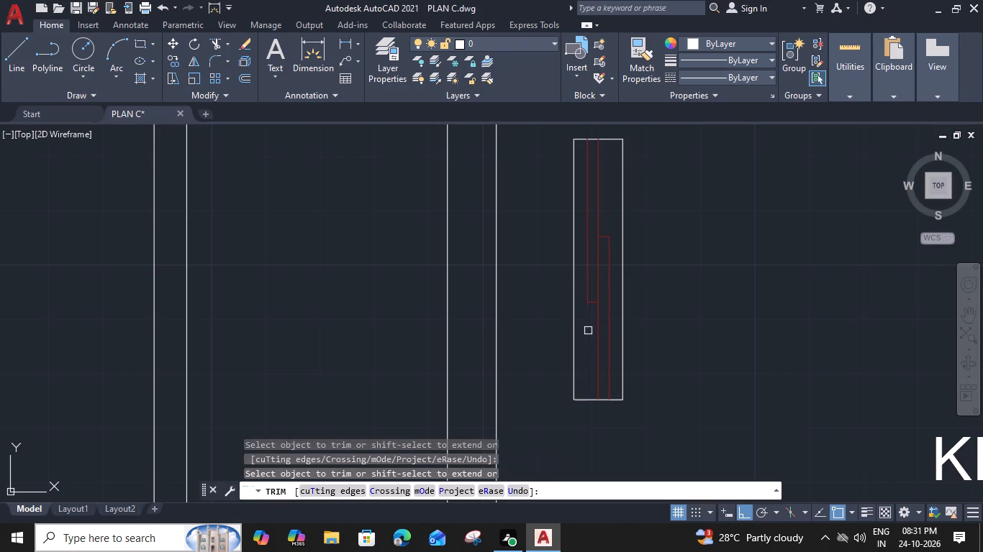
Group the kitchen window's rectangle and all its red inner lines.
scroll(589, 302, "down", 2)
left_click_drag(610, 229, 598, 245)
left_click(566, 367)
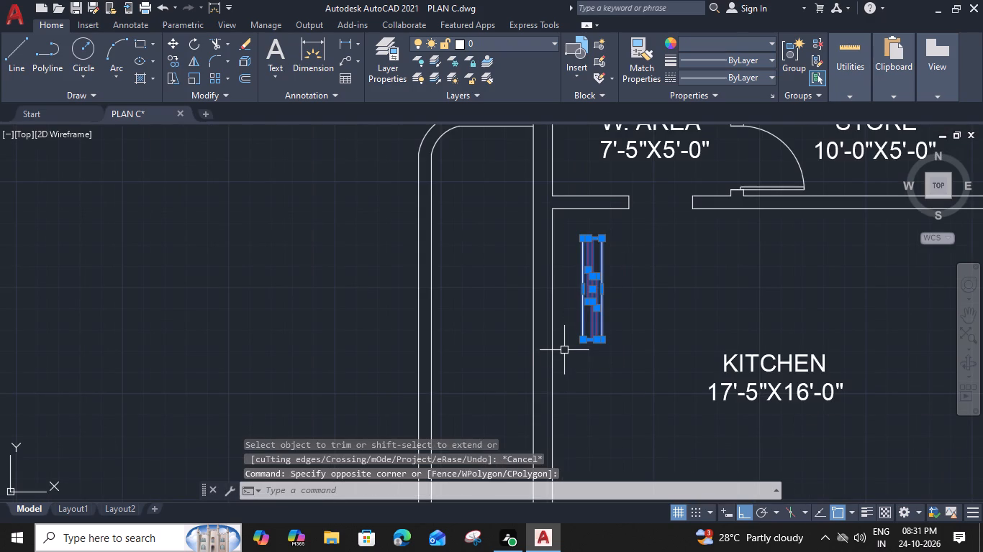
key("g")
key("space")
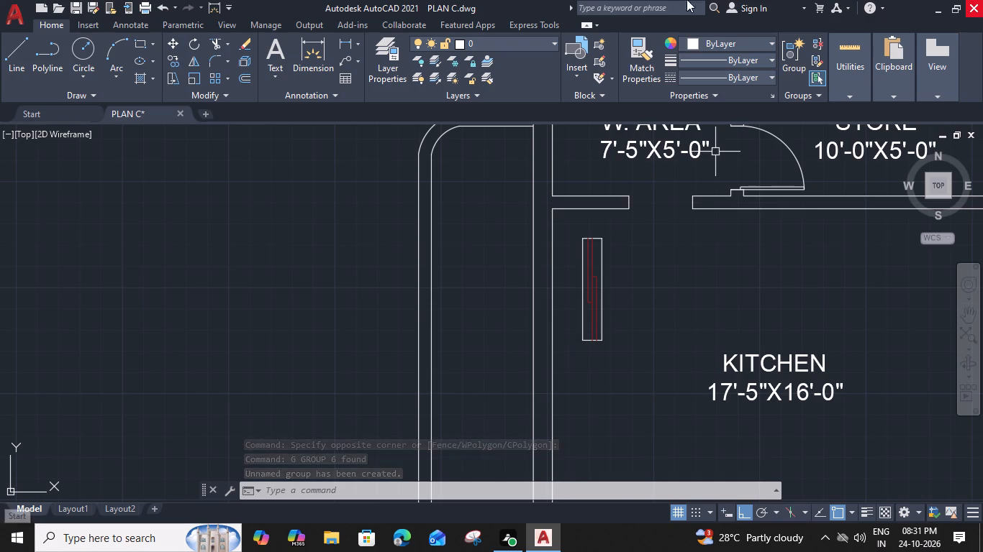
Draw a line across the thickness of the west wall at the kitchen's inner northwest corner.
middle_click_drag(605, 320, 633, 321)
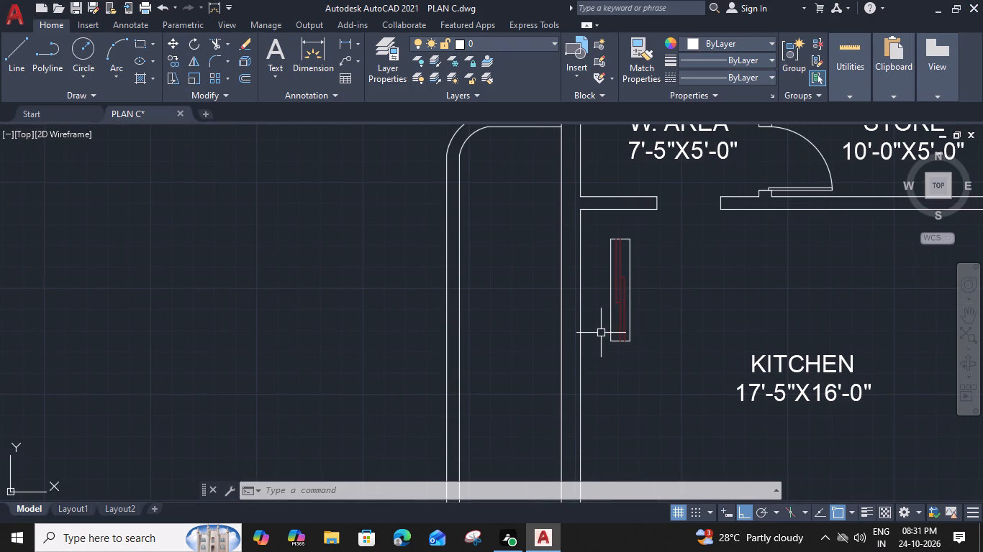
scroll(634, 228, "up", 1)
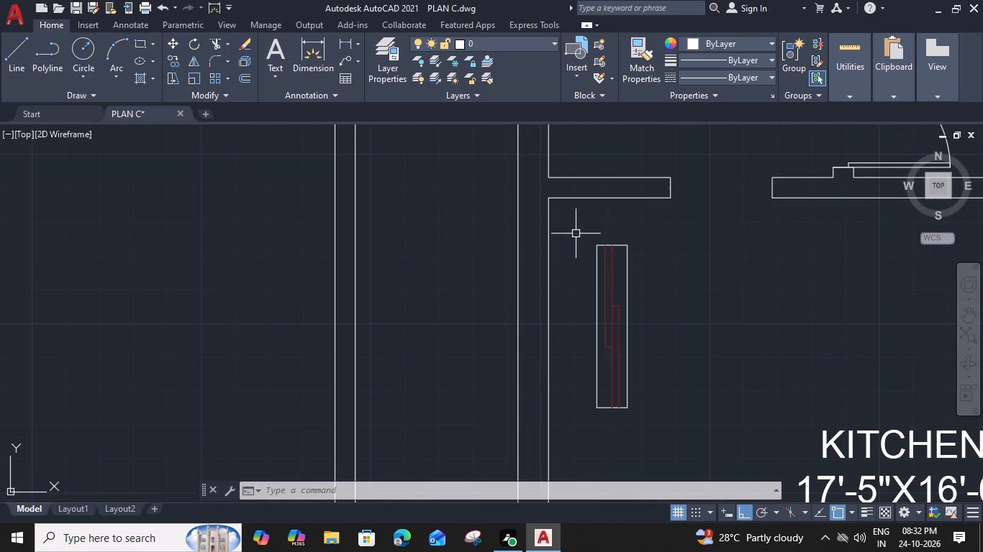
key("l")
key("space")
left_click(550, 198)
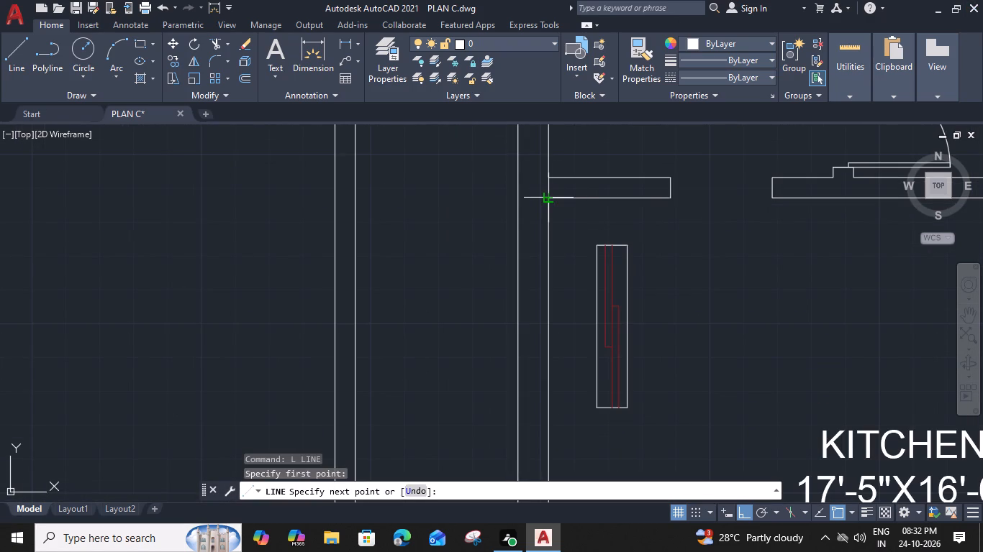
left_click(518, 201)
key("space")
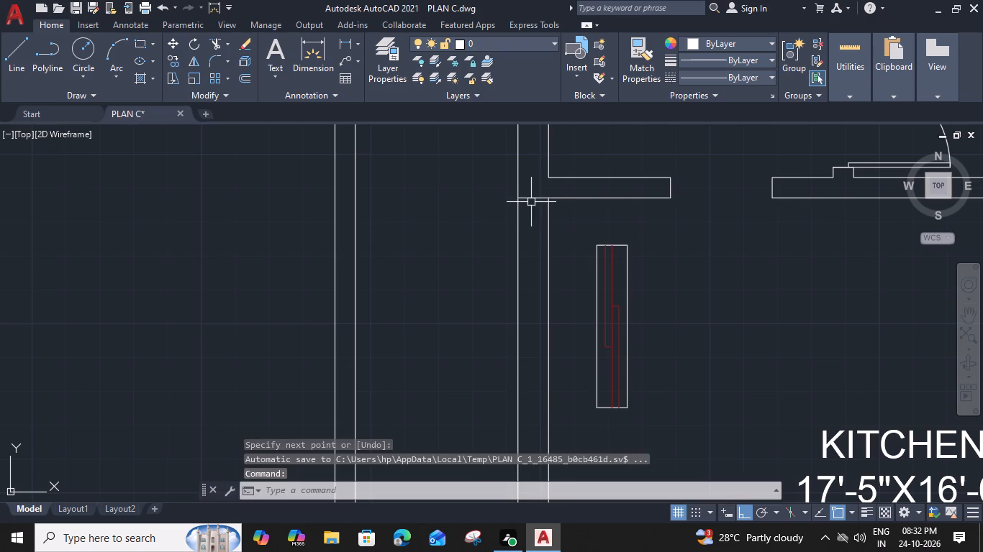
Offset the line across the west wall 3" south.
left_click(535, 199)
key("o")
key("space")
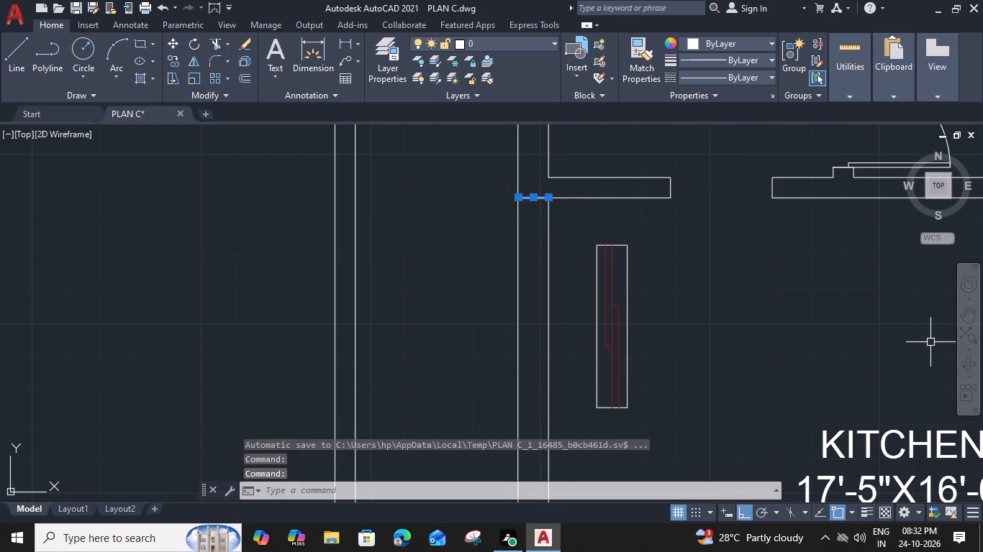
key("3")
key("shift+quotedbl")
key("Return")
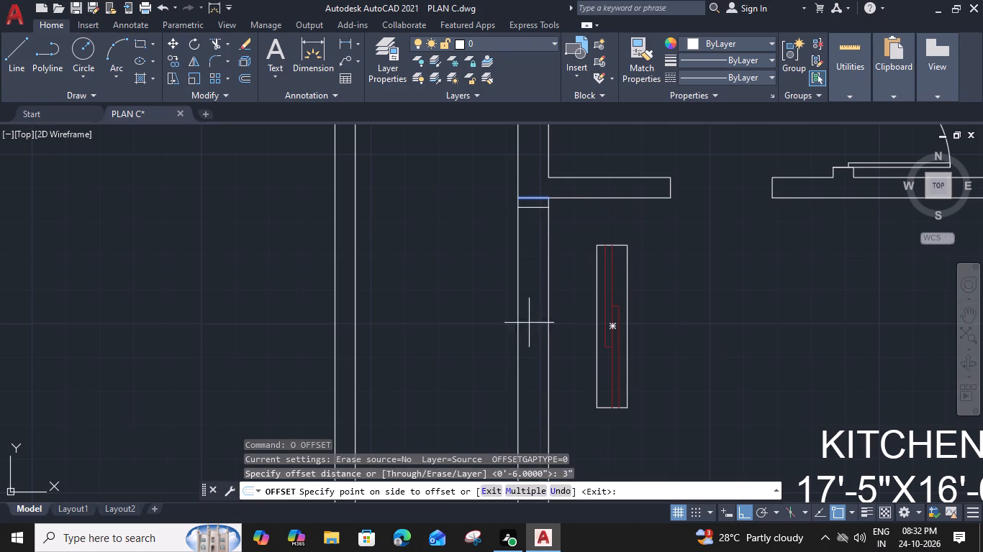
left_click(527, 349)
key("Escape")
Trim away the original line across the west wall at the kitchen's northwest corner.
key("t")
key("r")
key("space")
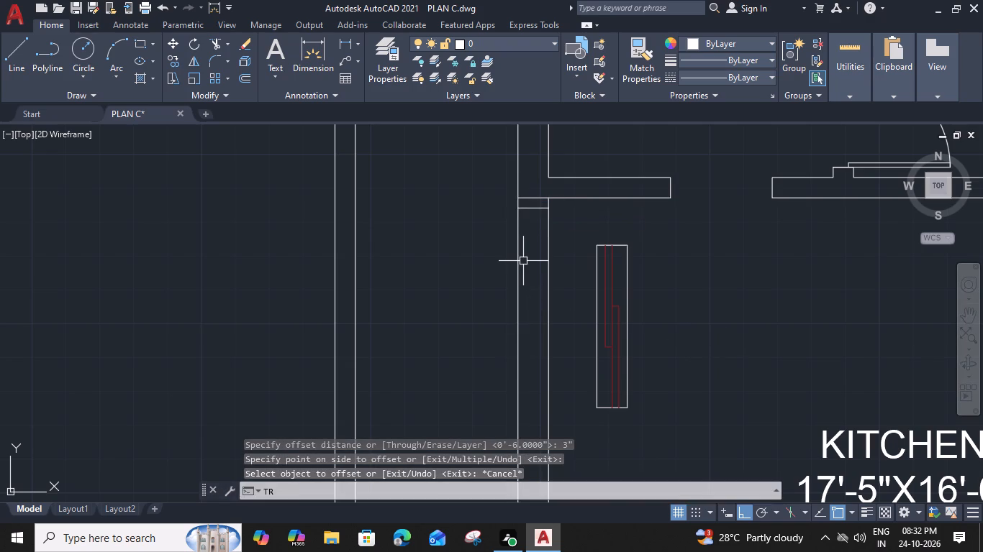
left_click(530, 201)
key("Escape")
Move the window group into the kitchen's west wall, placing its northeast corner on the inner wall face just south of the offset line.
left_click(622, 247)
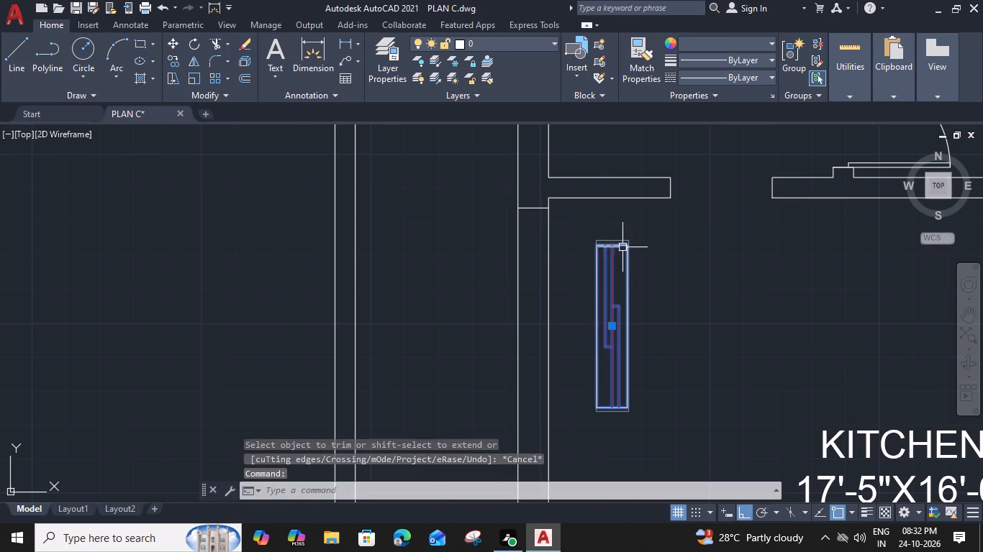
type("M")
key("space")
left_click(630, 246)
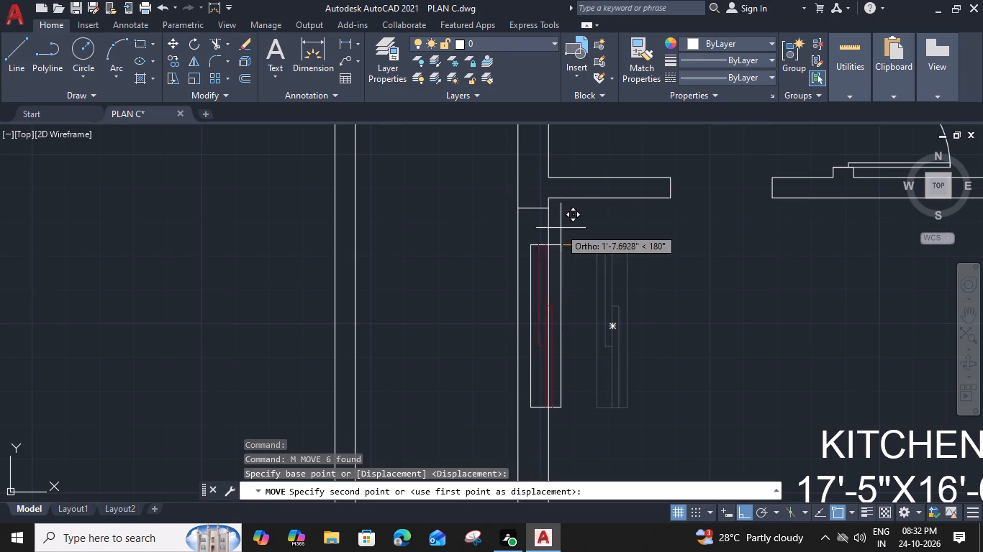
scroll(546, 214, "up", 3)
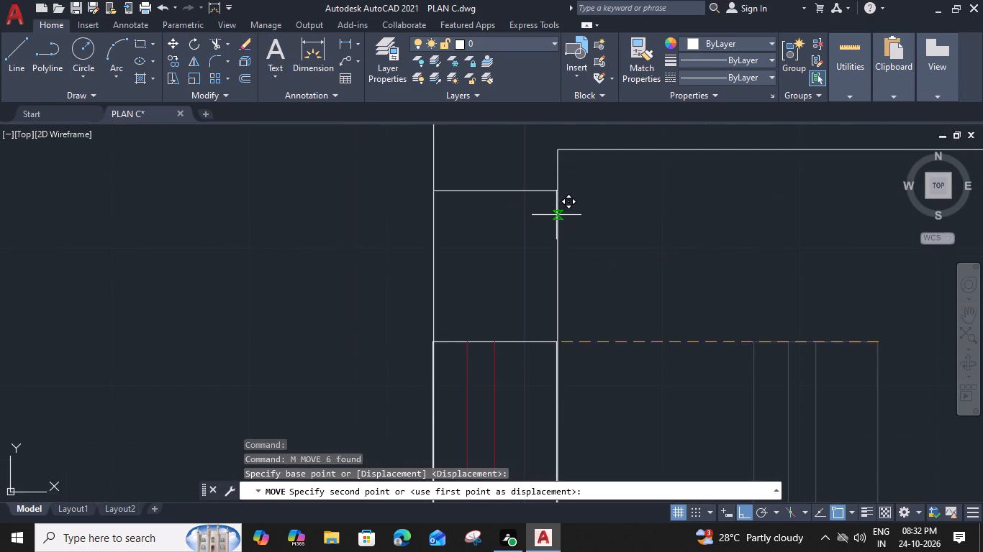
left_click(559, 207)
Trim away the offset marker line across the wall just north of the window.
key("t")
key("r")
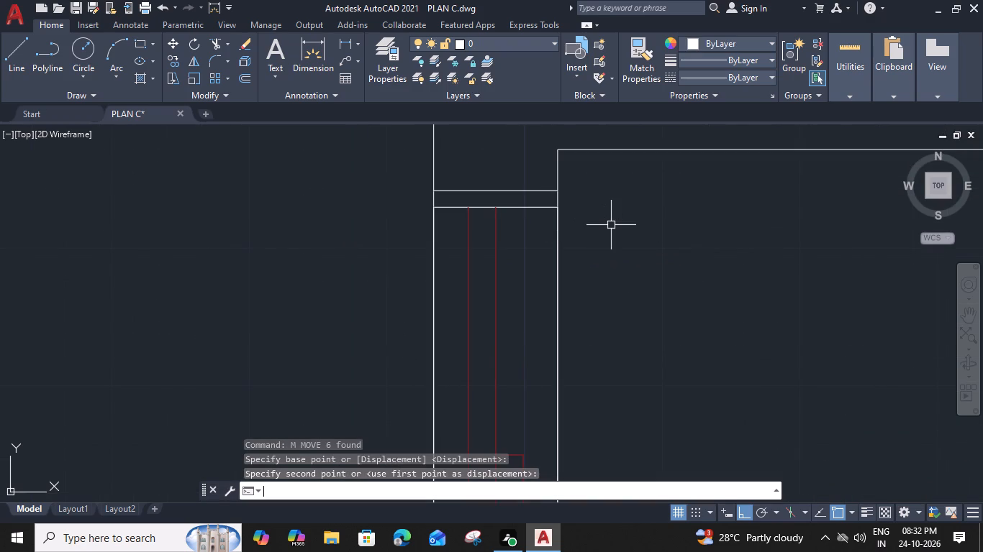
key("space")
left_click(529, 189)
key("Escape")
Offset the inner faces of the kitchen's south, west and north walls 2' into the room.
scroll(529, 189, "down", 4)
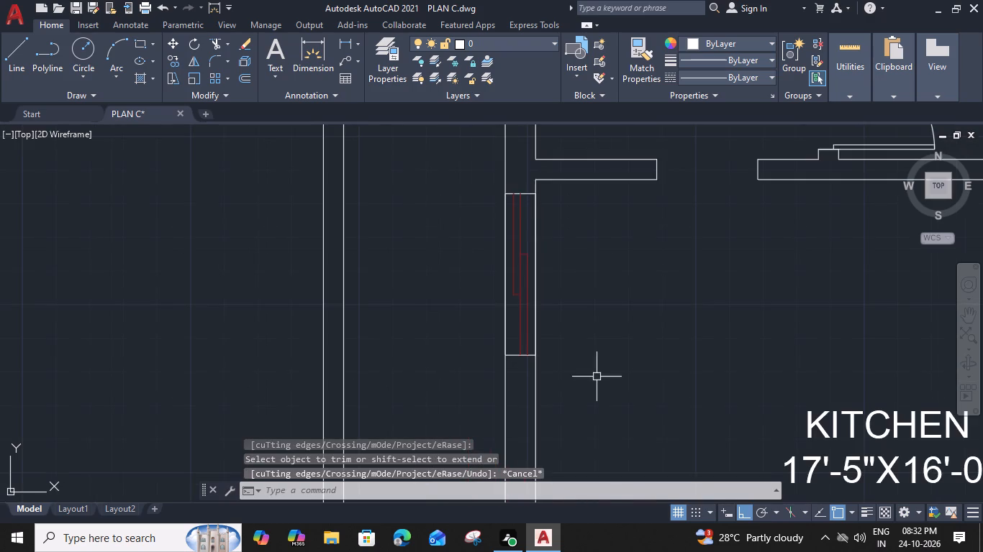
middle_click_drag(597, 374, 592, 335)
scroll(592, 335, "down", 2)
middle_click_drag(628, 371, 551, 264)
scroll(555, 280, "down", 2)
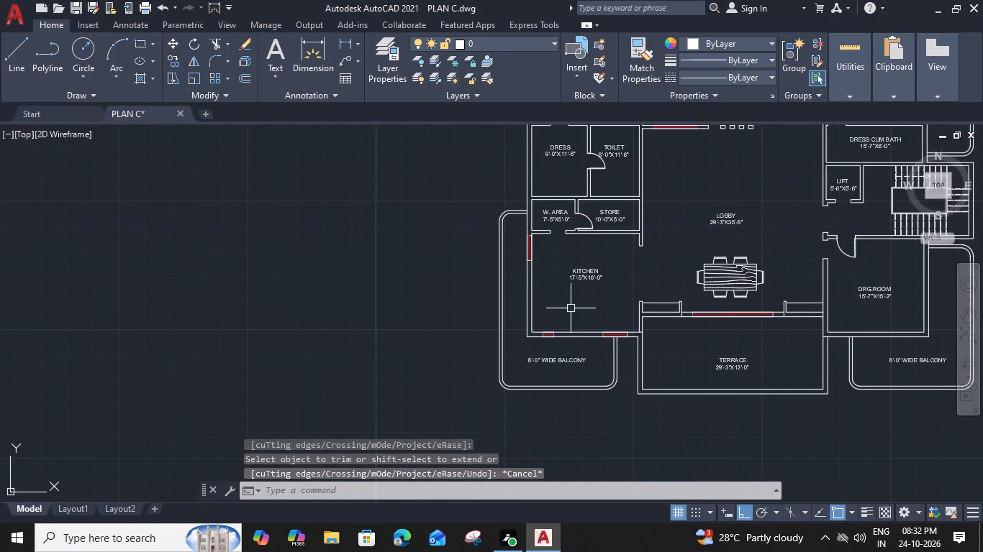
scroll(581, 310, "up", 2)
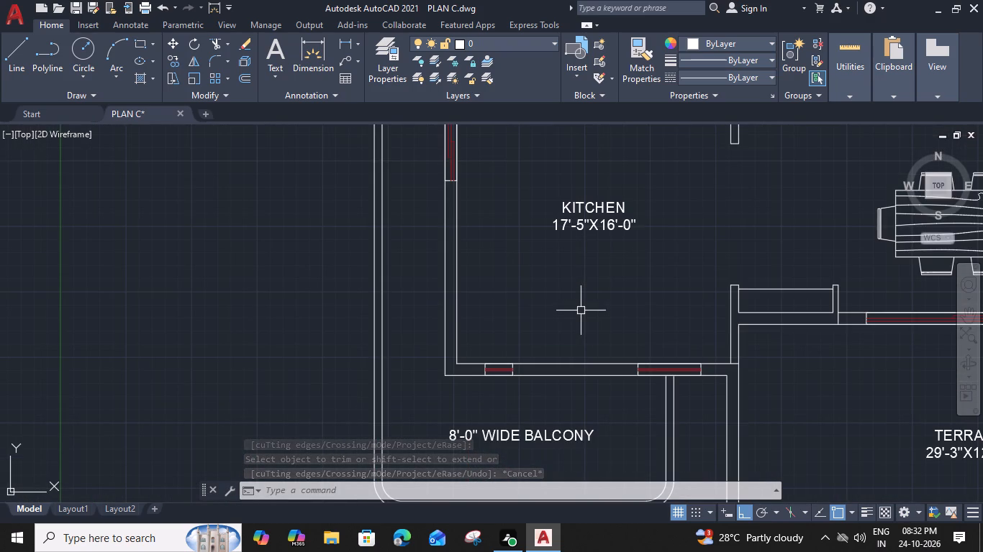
scroll(581, 316, "down", 2)
scroll(581, 316, "up", 2)
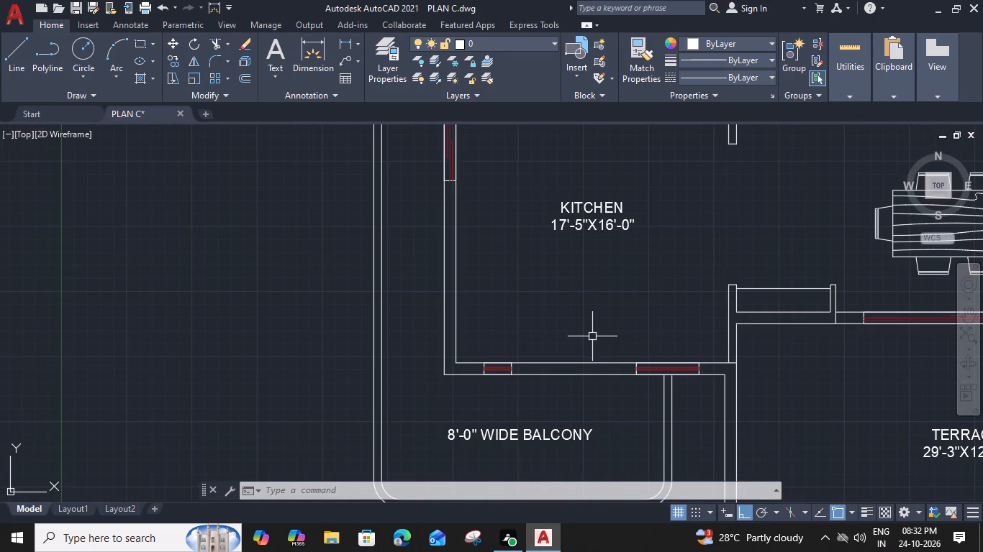
left_click(597, 361)
type("O")
key("space")
type("2'")
key("space")
left_click(567, 295)
left_click(453, 268)
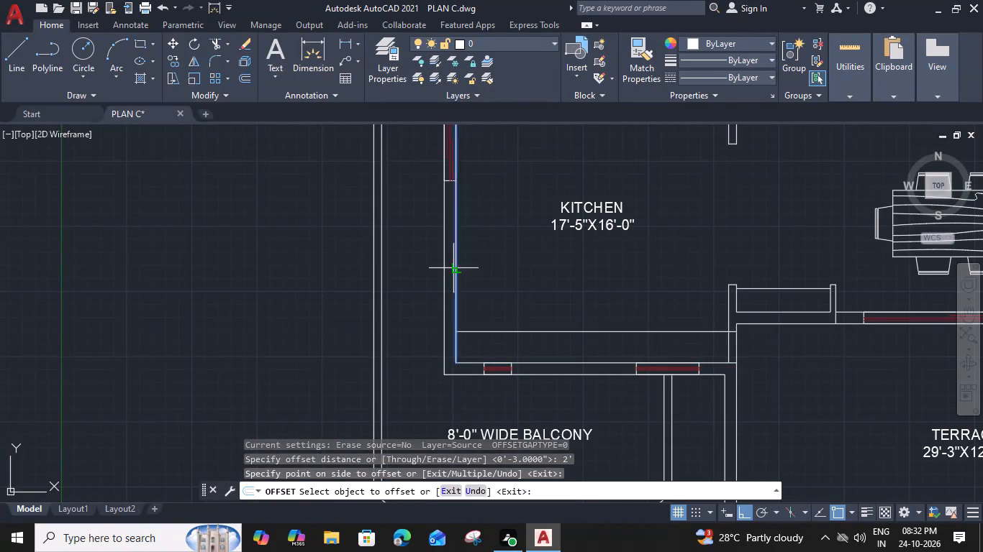
left_click(513, 281)
scroll(525, 272, "down", 1)
middle_click_drag(525, 275, 484, 326)
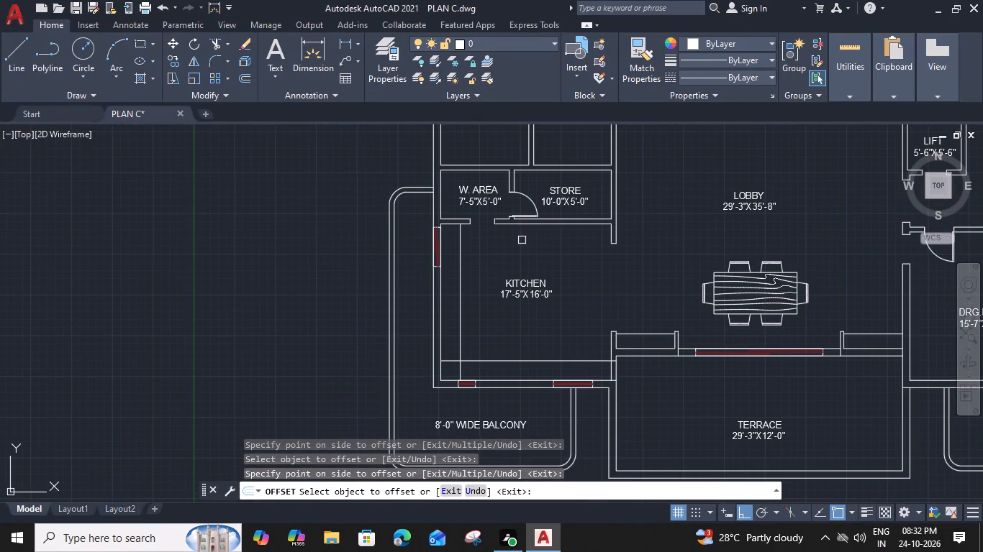
left_click(539, 224)
left_click(541, 245)
key("Escape")
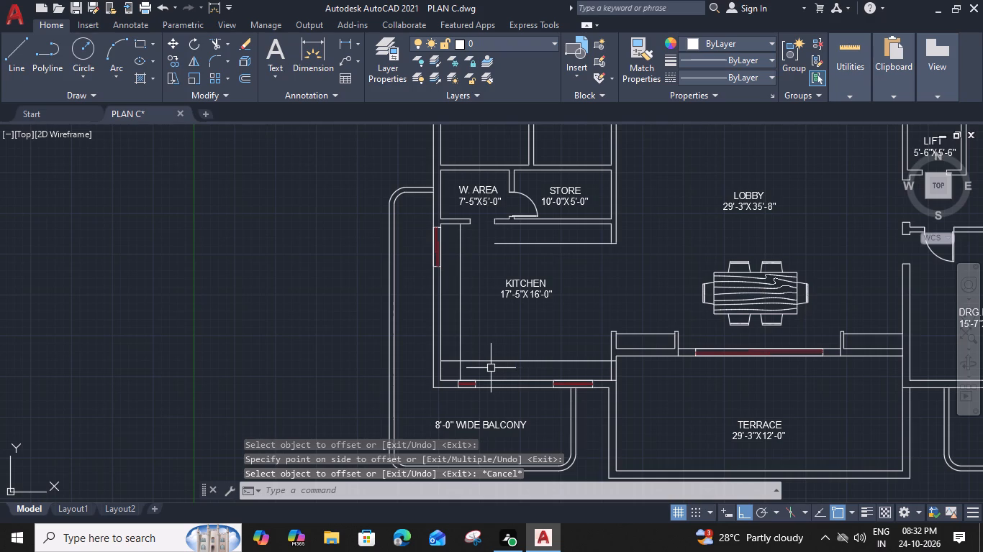
Trim the overlapping ends of the 2' offset lines where they cross at the kitchen's southwest counter corner.
type("TR")
key("space")
scroll(456, 369, "up", 1)
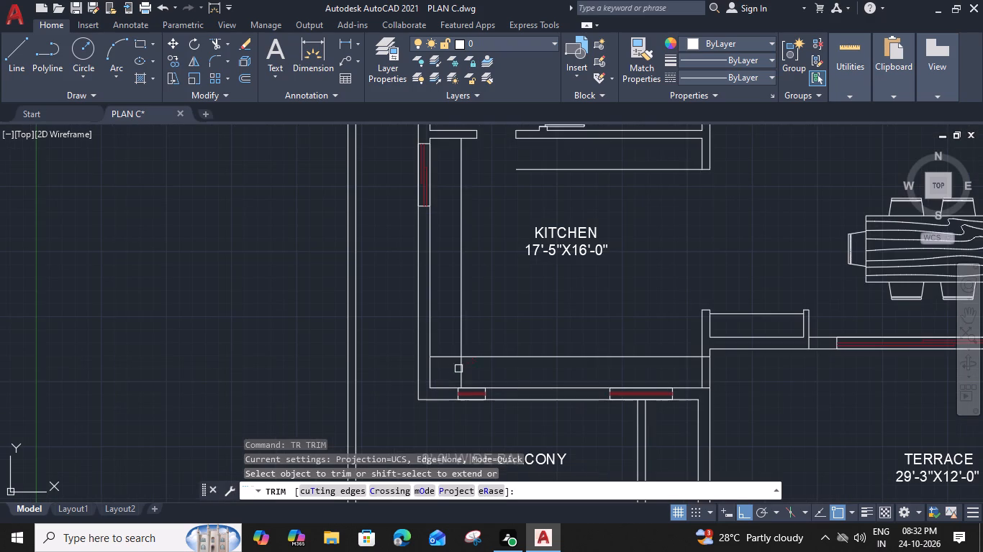
left_click(463, 369)
left_click(442, 354)
key("Escape")
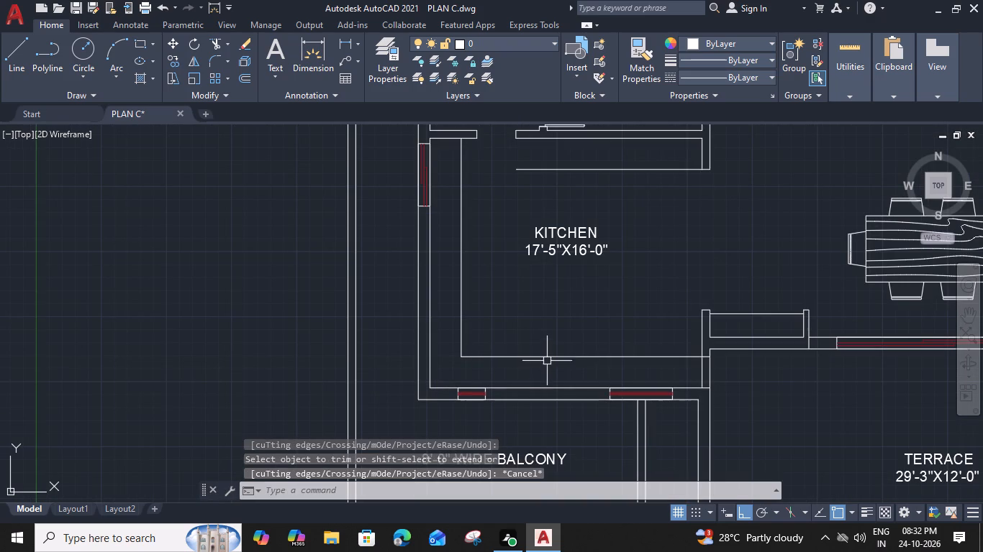
left_click(551, 355)
key("Escape")
Trim the south counter line's overrun through the kitchen's east wall.
type("TR")
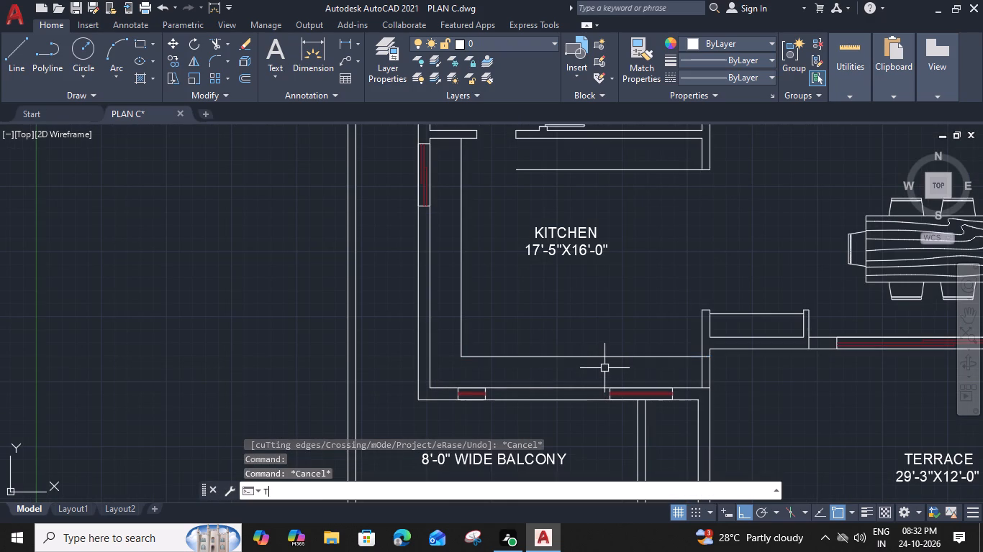
key("space")
scroll(643, 367, "up", 2)
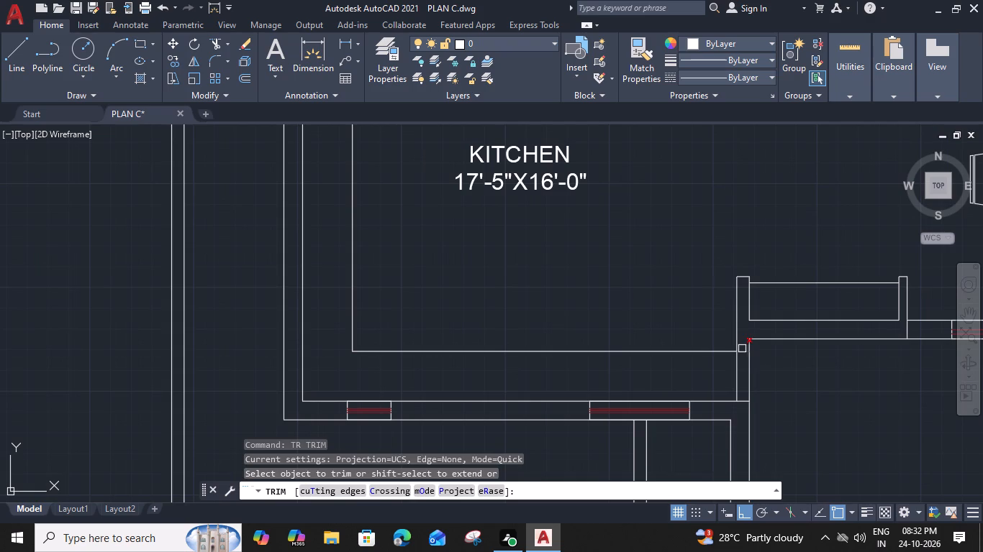
left_click(742, 349)
key("Escape")
Offset the south, west and north counter edge lines 2" toward the middle of the kitchen.
left_click(666, 349)
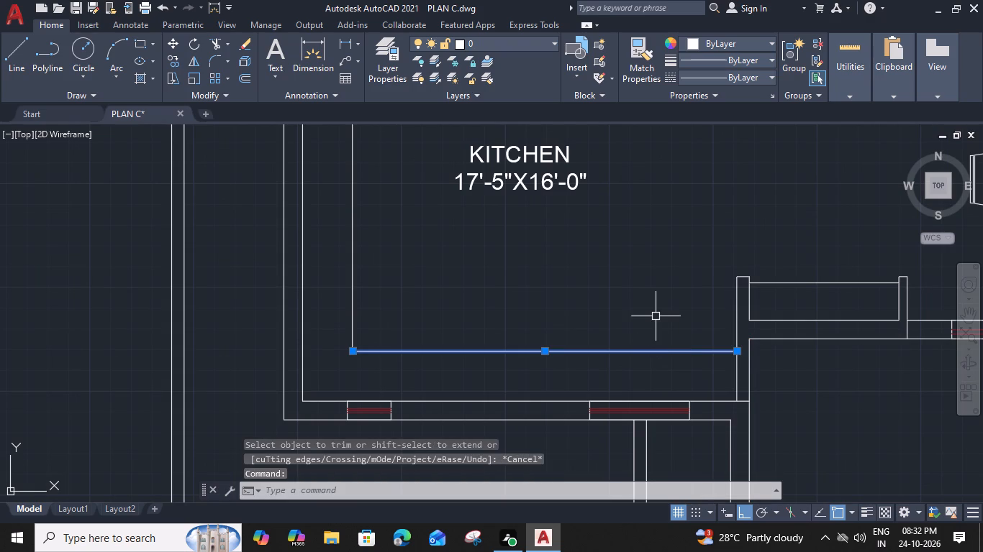
type("O")
key("space")
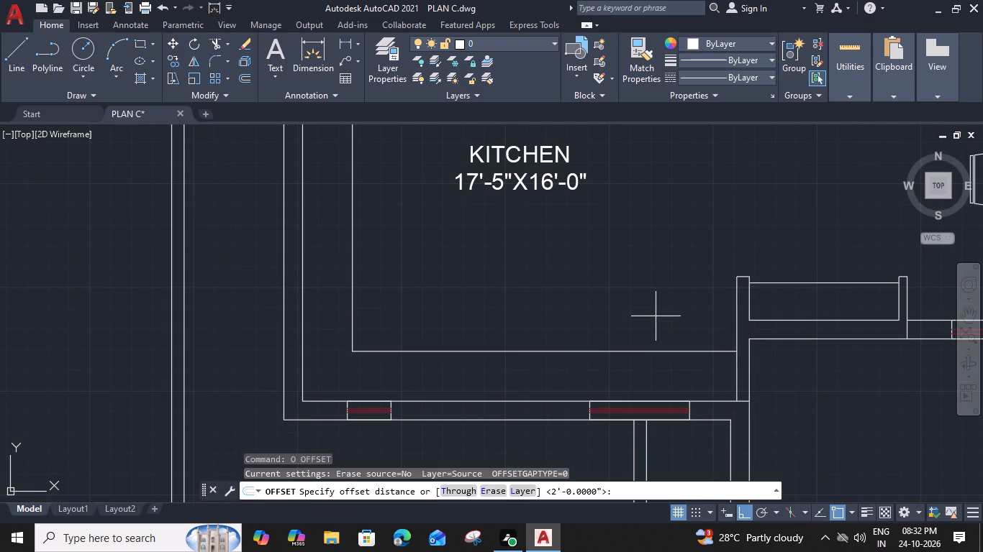
key("2")
key("shift+quotedbl")
key("Return")
left_click(661, 303)
left_click(353, 275)
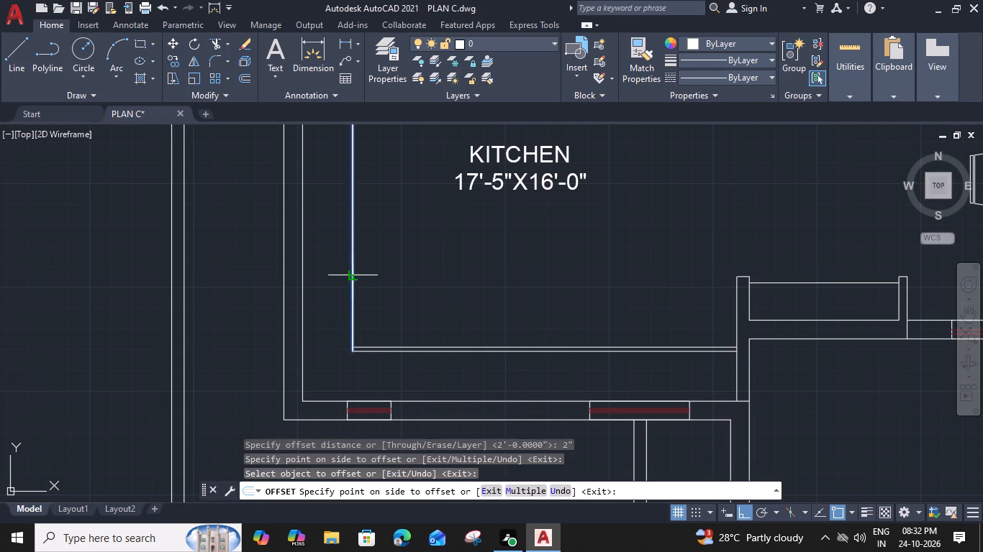
left_click(390, 282)
scroll(397, 265, "down", 2)
middle_click_drag(397, 265, 393, 279)
left_click(491, 196)
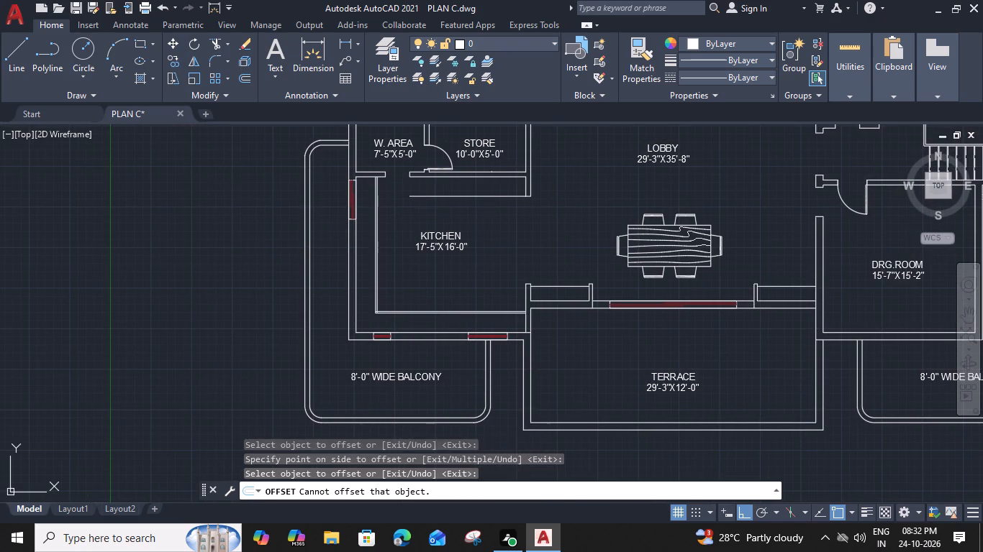
left_click(491, 222)
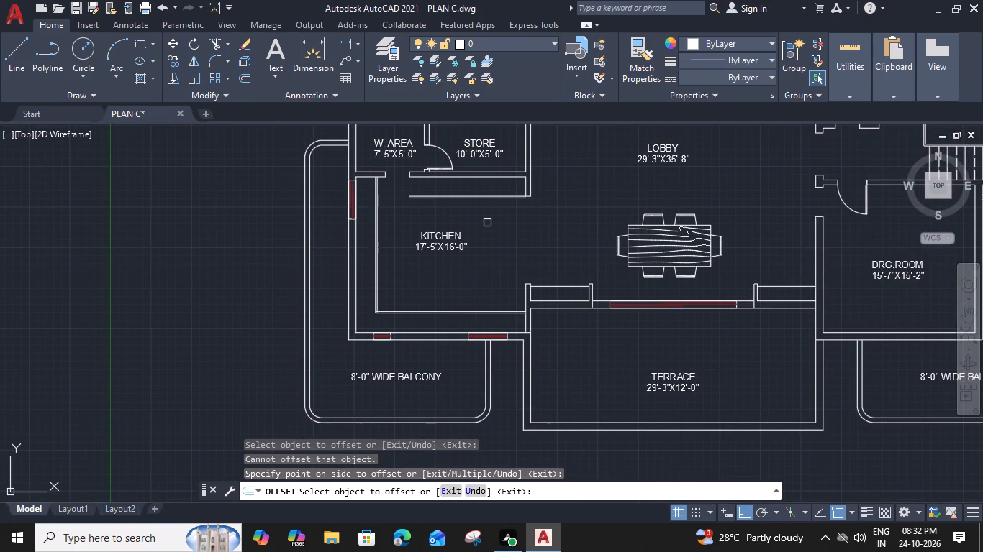
key("Escape")
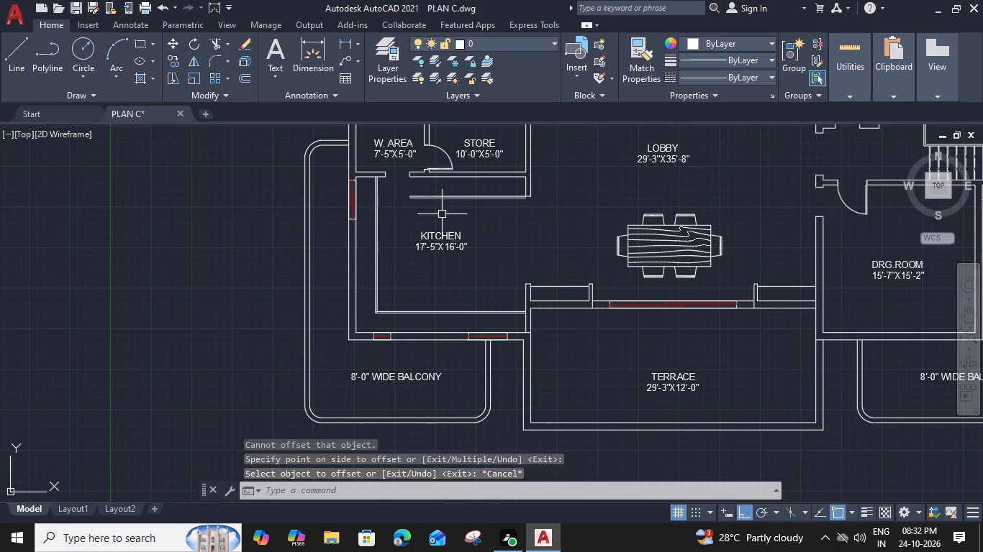
Draw two vertical lines from the kitchen's north wall to the outer counter line, one near each end of the north counter.
middle_click_drag(420, 208, 430, 224)
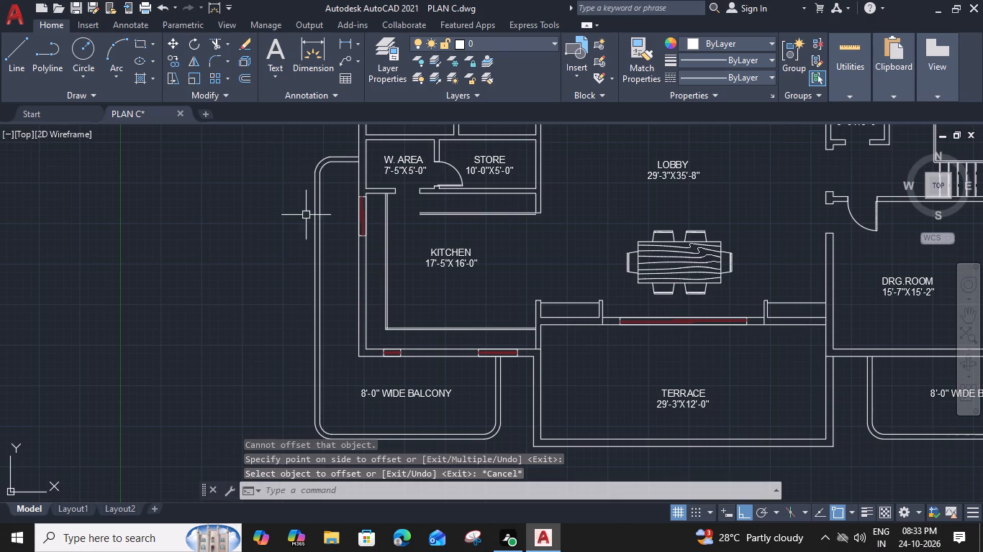
scroll(385, 208, "up", 2)
key("l")
key("space")
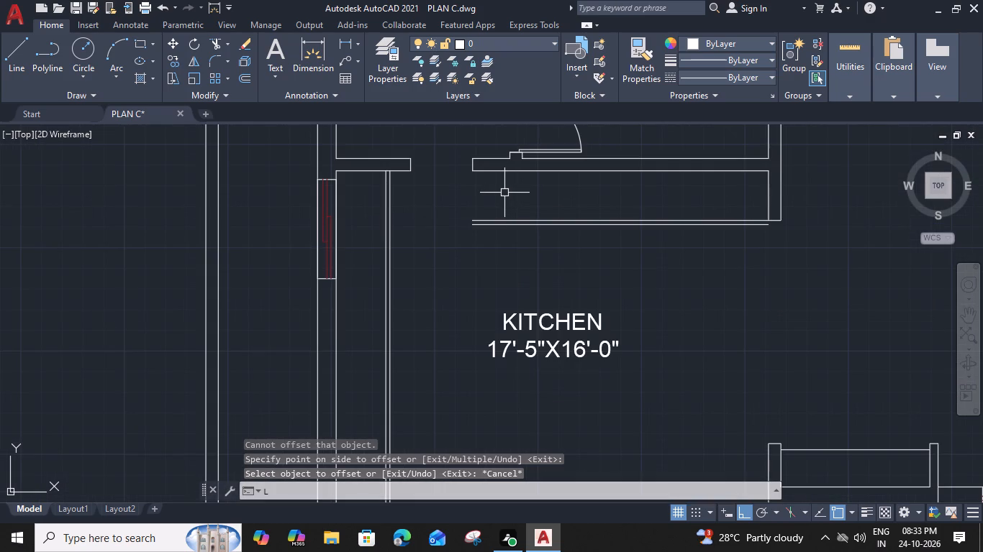
scroll(497, 167, "up", 2)
left_click(487, 177)
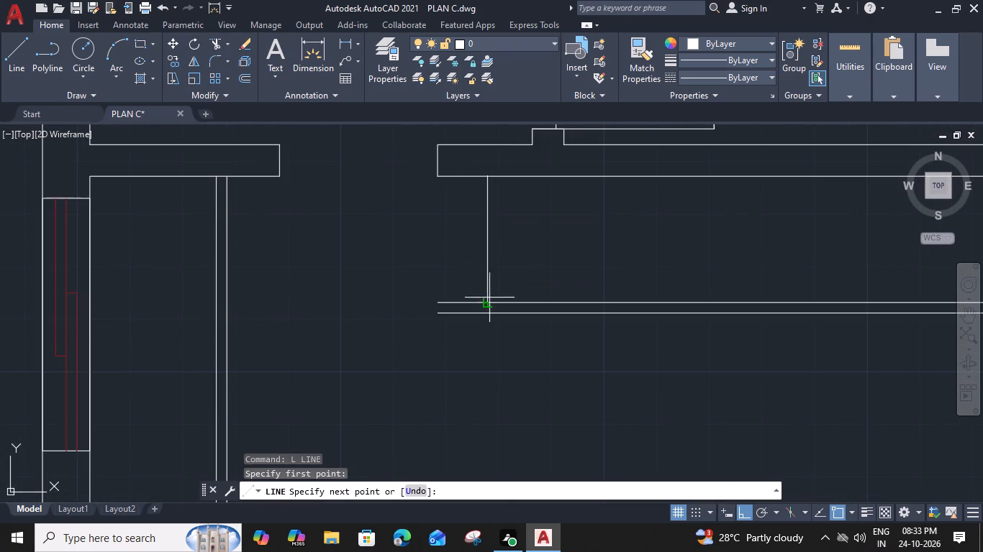
left_click(491, 316)
key("space")
scroll(496, 326, "down", 2)
middle_click_drag(603, 346, 398, 331)
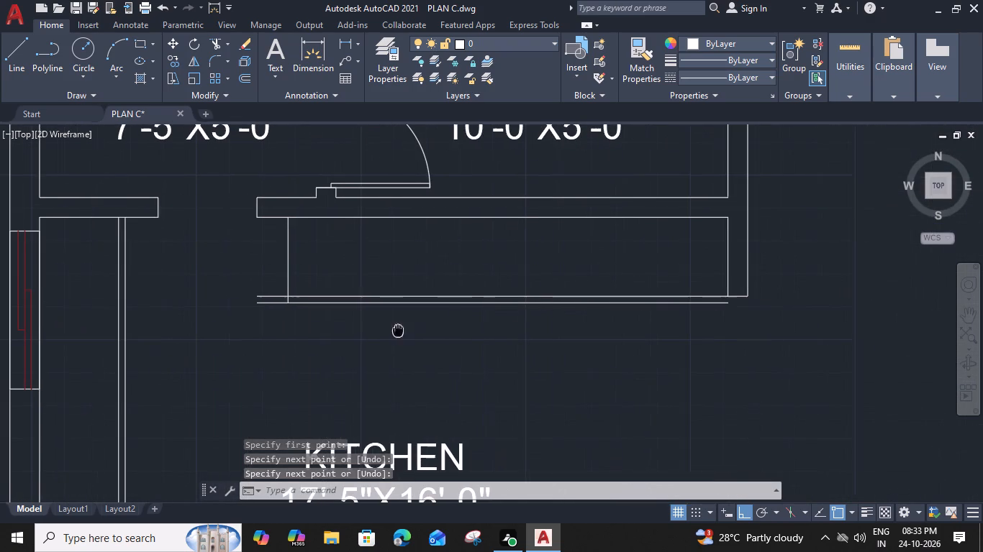
key("space")
left_click(617, 219)
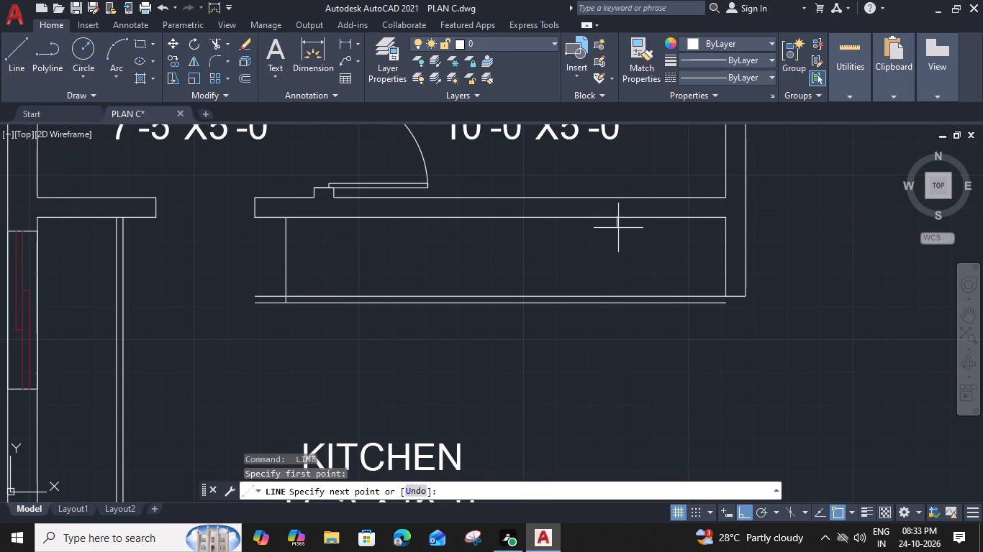
left_click(612, 306)
key("space")
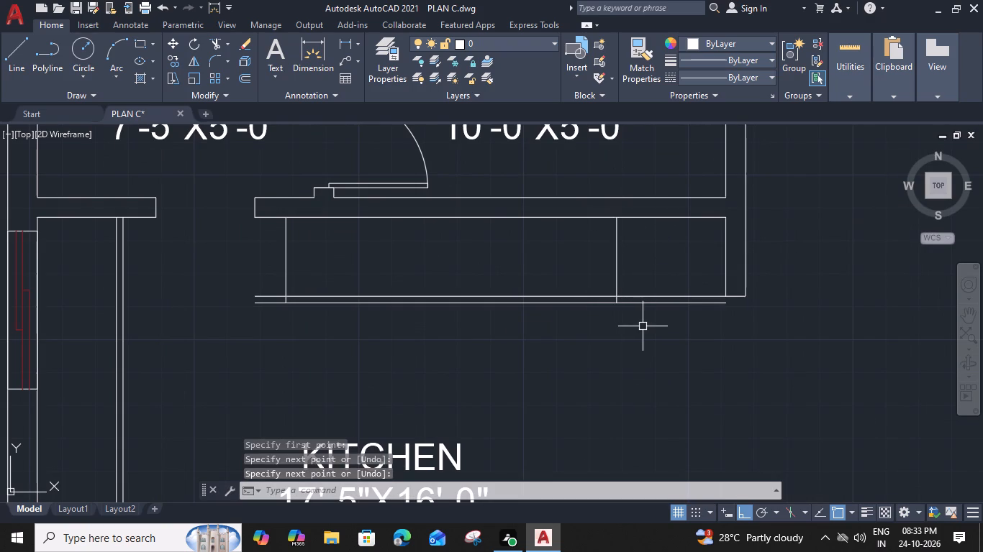
Trim away the north counter's two edge lines beyond the new vertical end lines at both ends.
type("TR")
key("space")
left_click(669, 277)
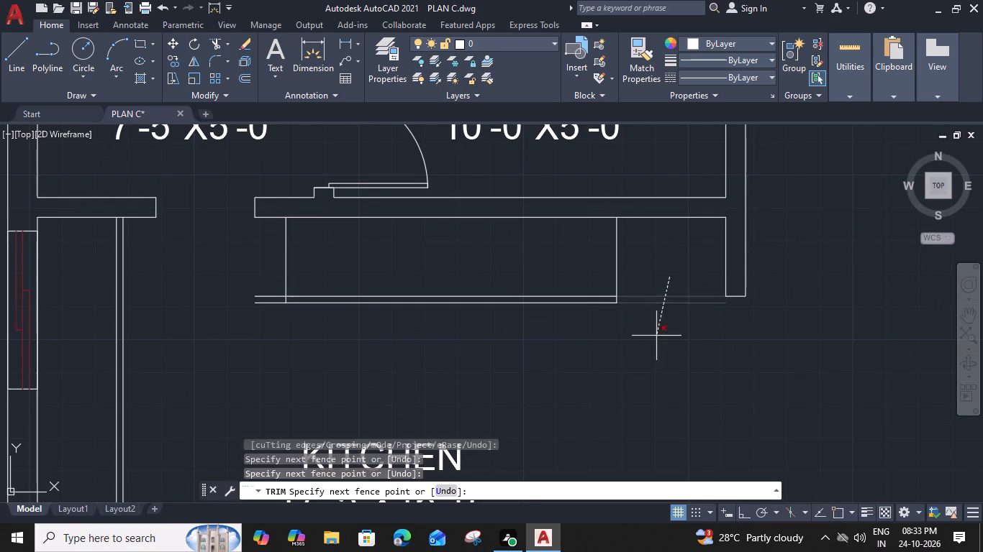
left_click(656, 336)
left_click(261, 283)
left_click(261, 343)
key("Escape")
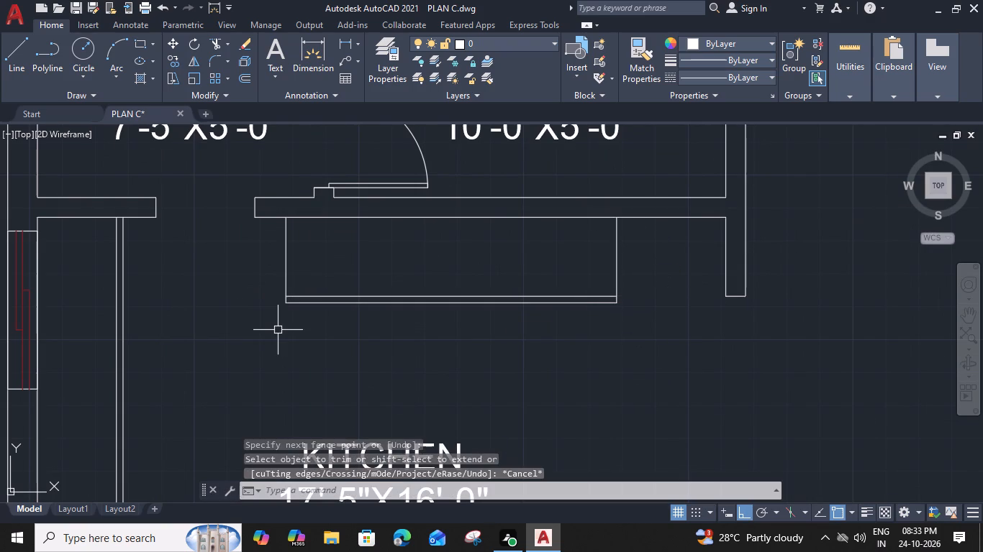
Offset the north counter's west and east end lines 2" outward.
middle_click_drag(278, 330, 294, 336)
left_click(302, 277)
key("o")
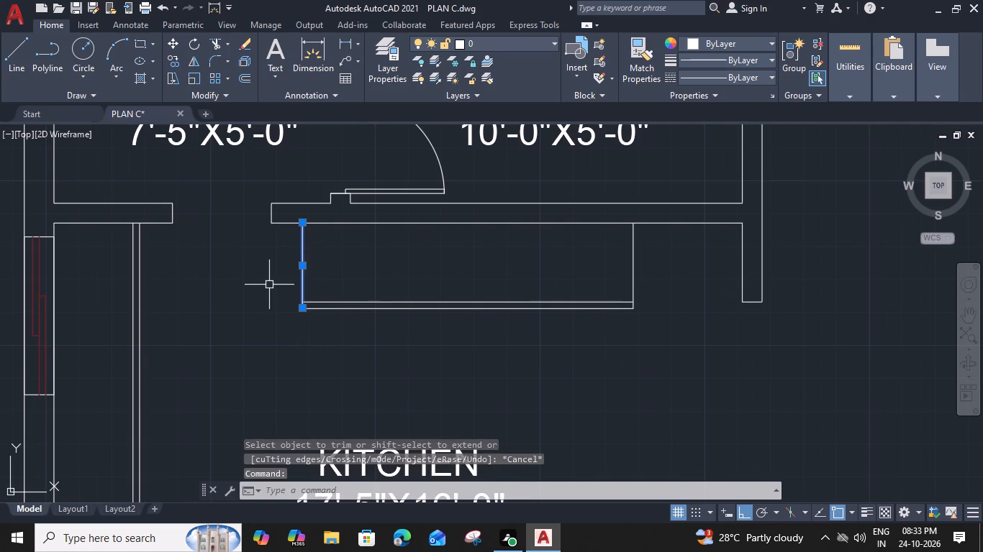
key("space")
type("2")
key("shift+quotedbl")
key("Return")
left_click(256, 277)
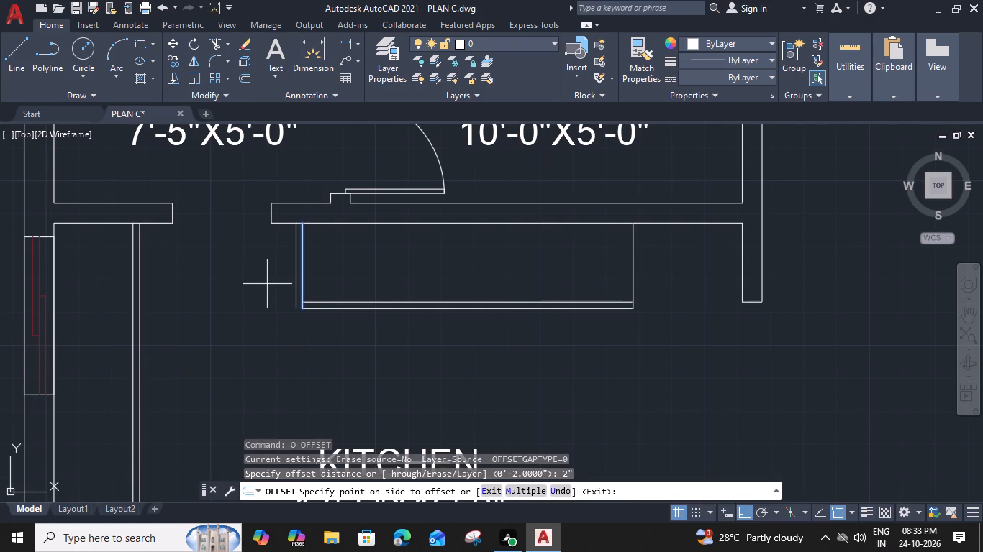
left_click(634, 267)
left_click(663, 282)
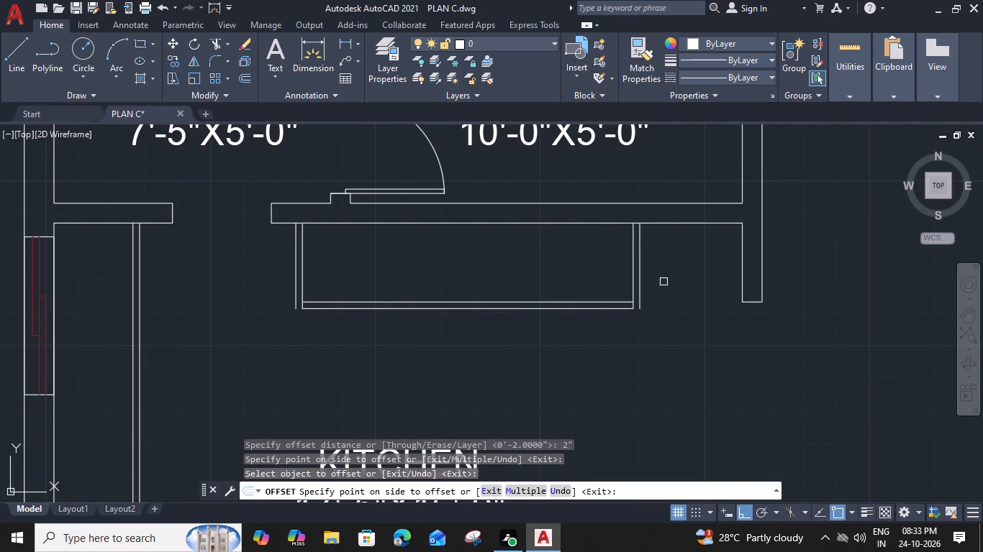
key("Escape")
Extend the north counter's outer front line to meet the outer end lines at both corners.
type("EX")
key("space")
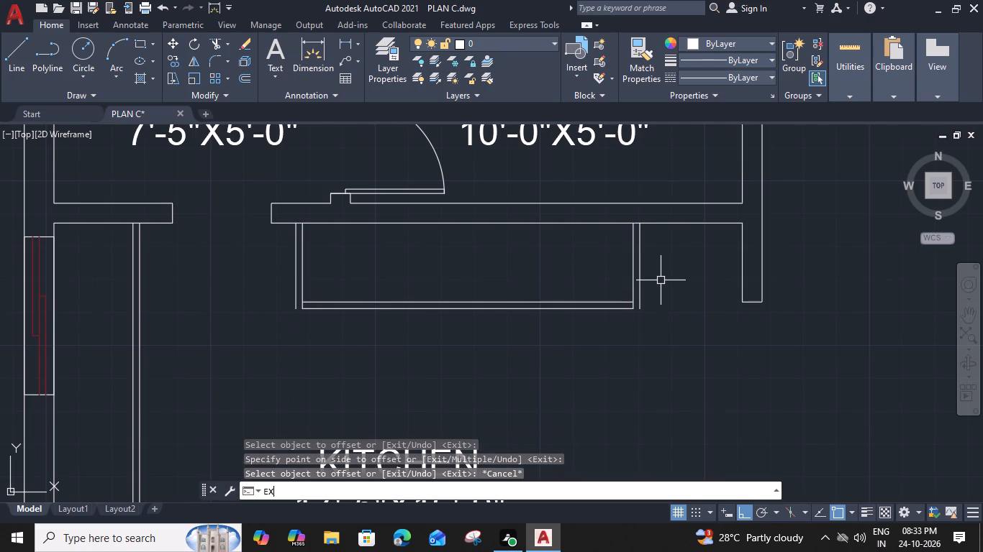
left_click(586, 311)
left_click(361, 308)
scroll(269, 305, "up", 2)
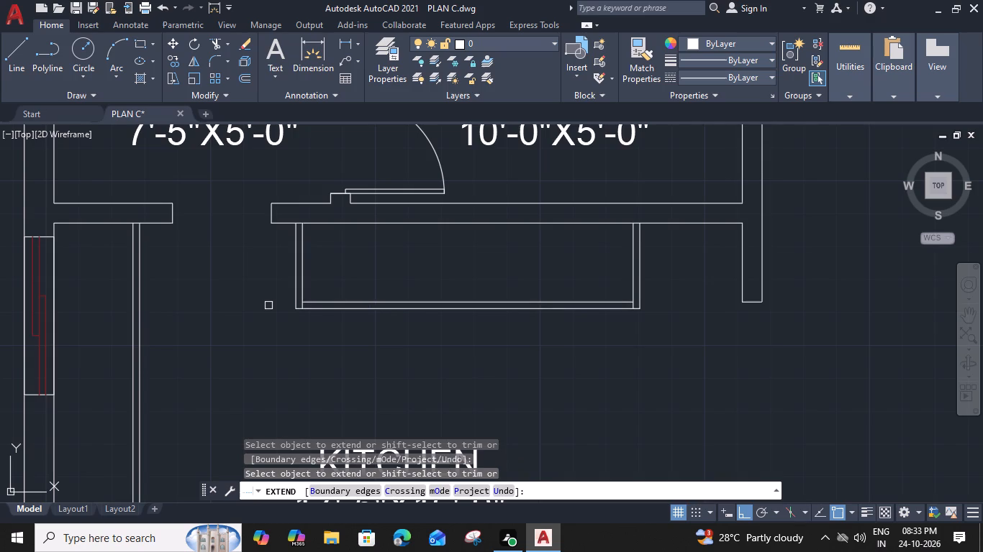
scroll(268, 305, "up", 1)
left_click(399, 300, "shift")
scroll(399, 300, "down", 3, "shift")
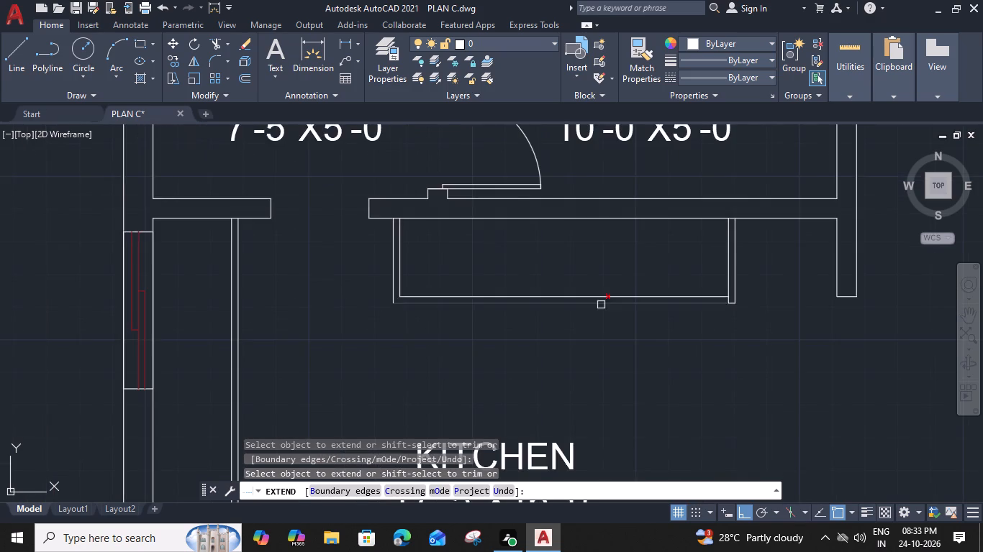
scroll(662, 305, "up", 2)
left_click(811, 290, "shift")
key("Escape")
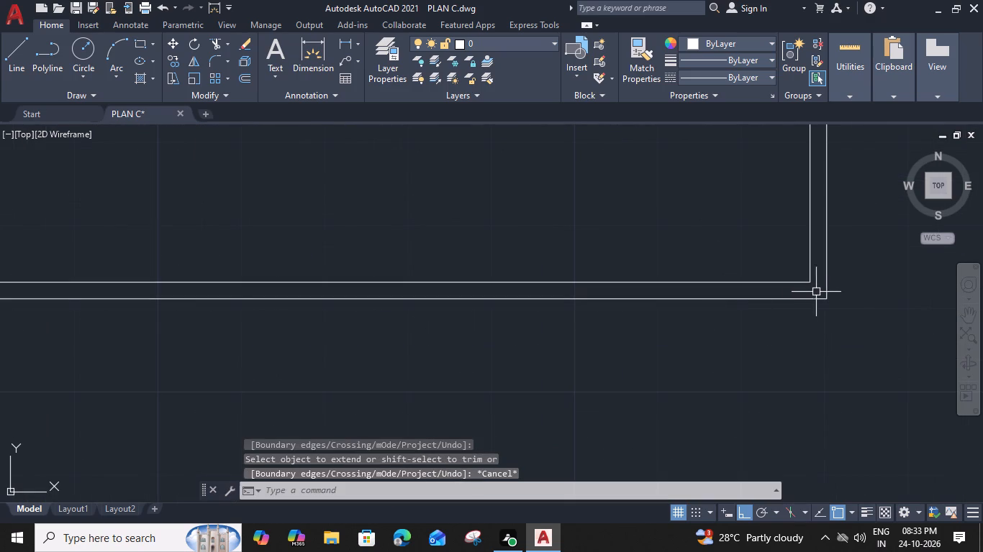
Set the linetype of the north counter's outer front, east and west lines to ACAD_ISO02W100.
left_click_drag(834, 291, 823, 308)
left_click(815, 318)
left_click(770, 76)
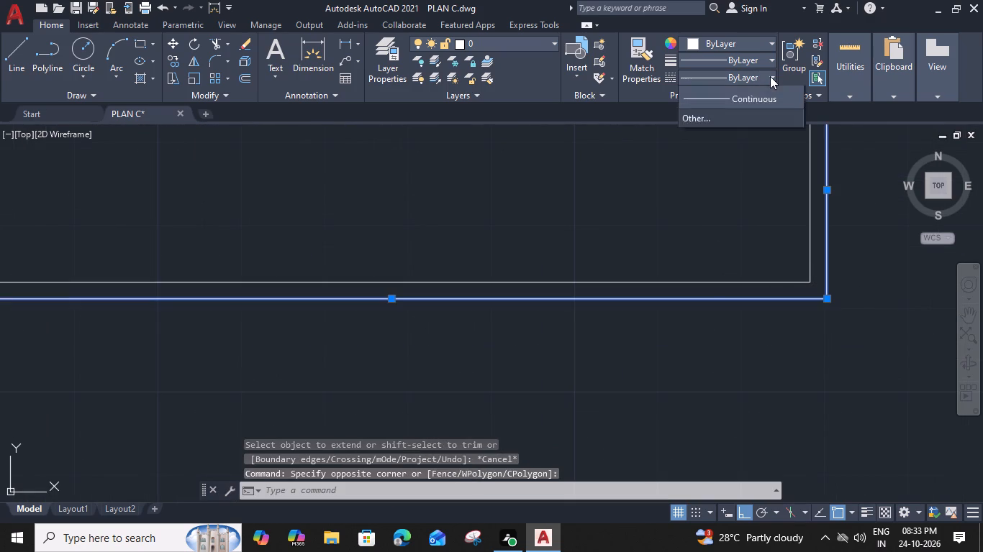
left_click(740, 137)
scroll(618, 211, "down", 3)
scroll(384, 236, "up", 4)
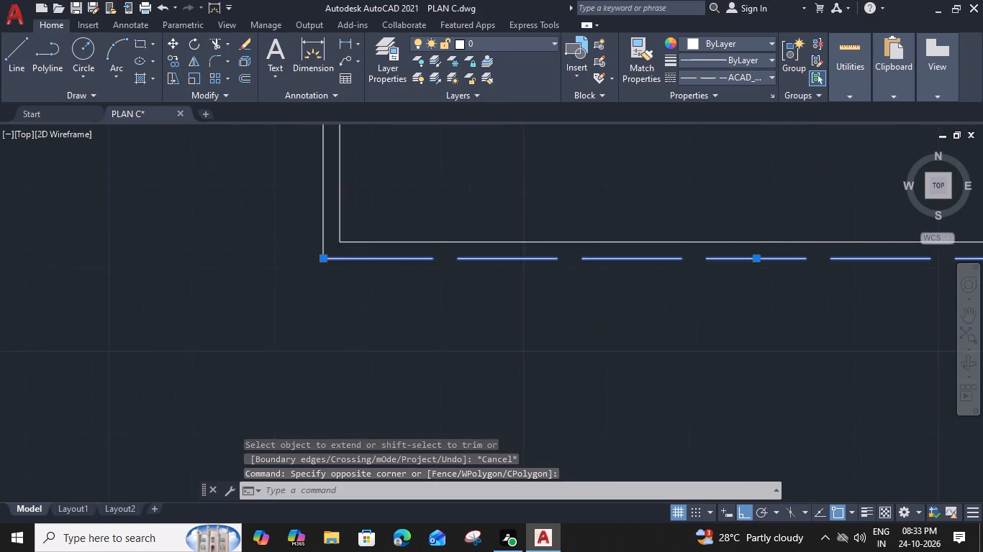
left_click(283, 225)
left_click(768, 76)
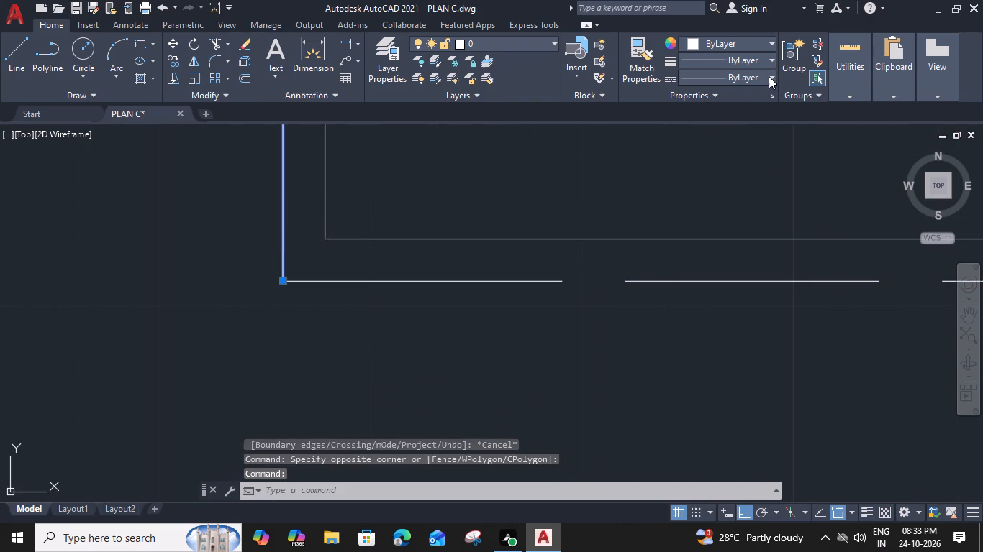
left_click(723, 131)
scroll(720, 134, "down", 3)
scroll(528, 238, "down", 2)
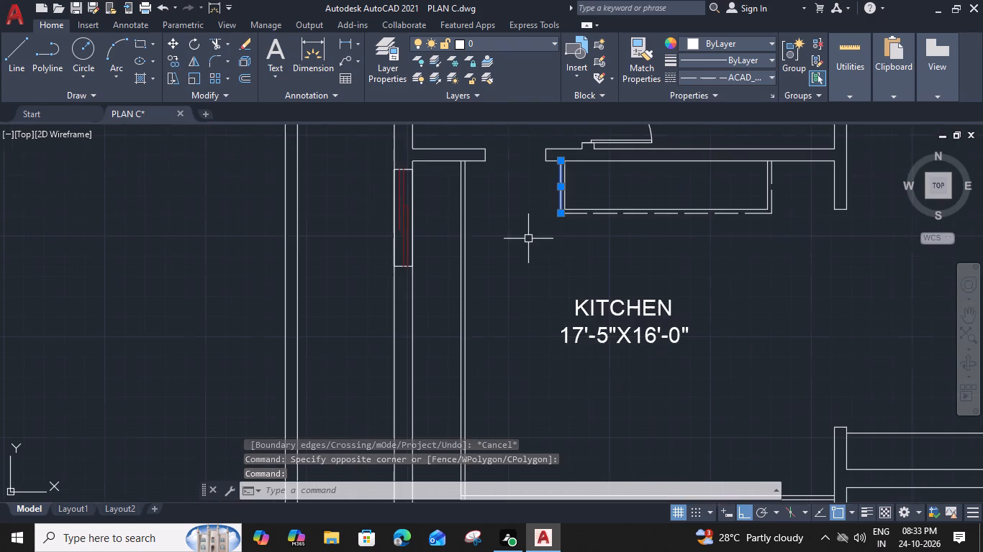
scroll(649, 160, "up", 2)
key("Escape")
Set the linetype of the inner 2" offset lines along the west and south counters to ACAD_ISO02W100.
scroll(479, 237, "down", 1)
middle_click_drag(467, 249, 572, 172)
middle_click_drag(456, 304, 489, 101)
middle_click_drag(464, 313, 477, 208)
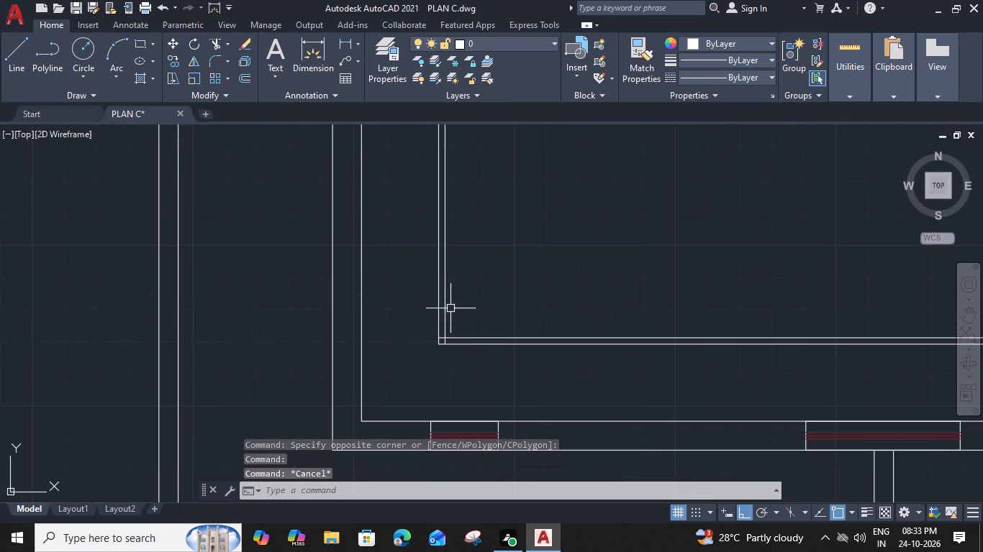
scroll(450, 310, "up", 2)
middle_click_drag(456, 323, 471, 248)
left_click(472, 281)
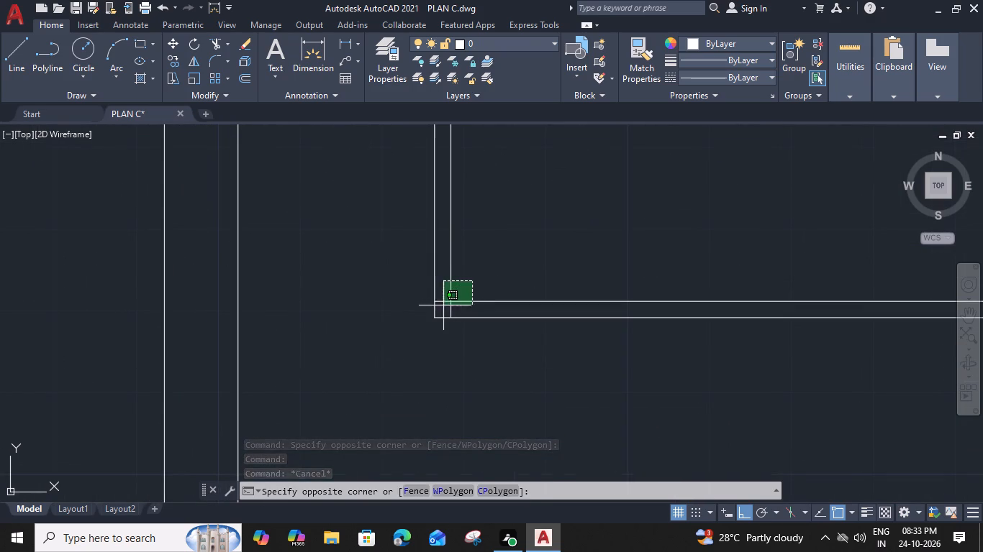
left_click(443, 305)
left_click(730, 78)
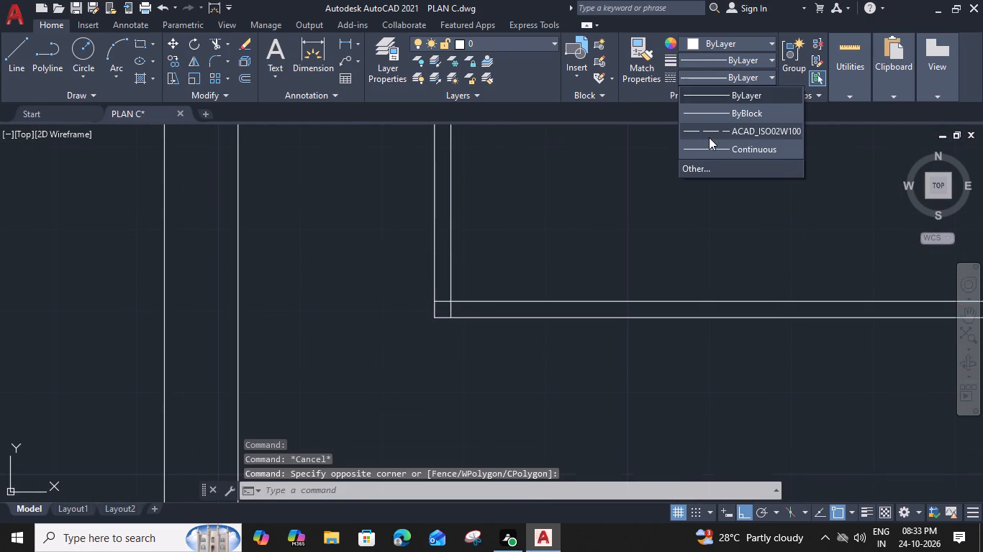
left_click(709, 134)
key("Escape")
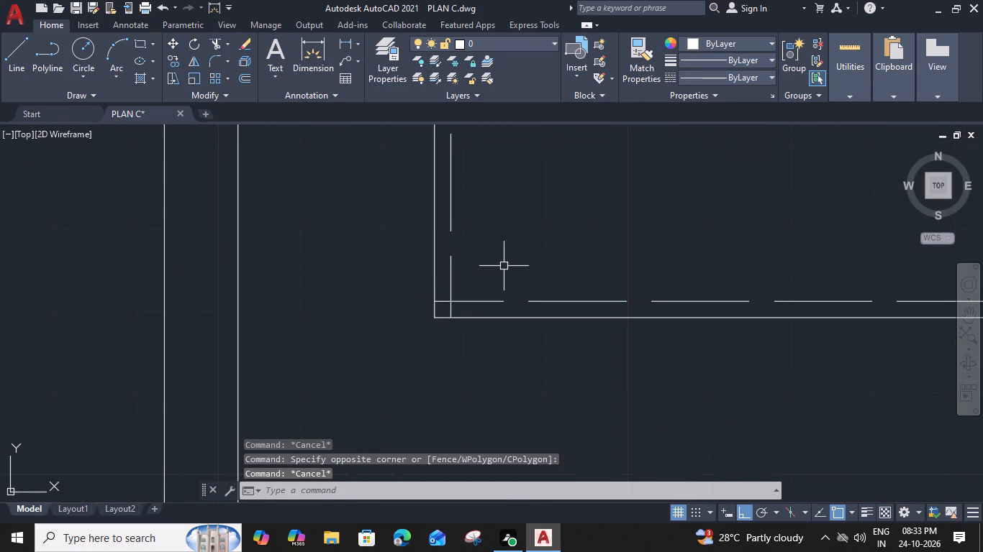
Trim the overlapping ends of the dashed 2" offset lines at the kitchen counter's southwest inner corner.
type("TR")
key("space")
scroll(459, 300, "up", 2)
left_click(417, 298)
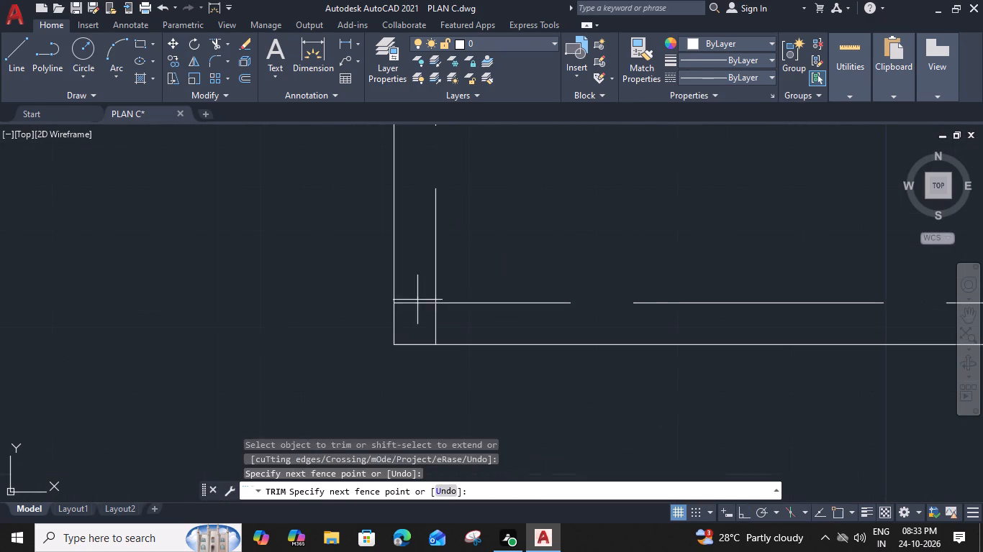
left_click(444, 325)
key("Escape")
Draw a horizontal line from the kitchen's west wall to the counter front, just south of the west window.
scroll(447, 316, "down", 4)
middle_click_drag(671, 277, 373, 238)
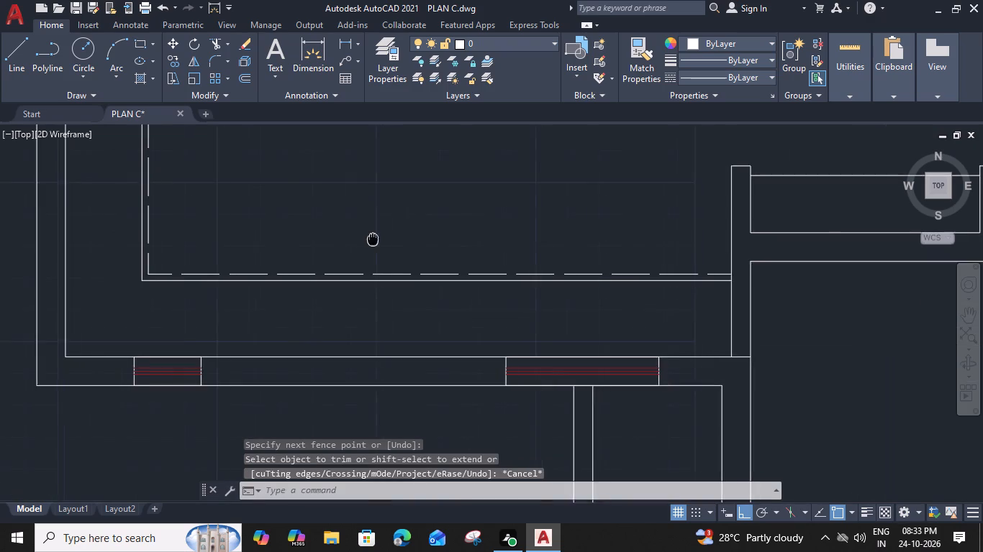
middle_click_drag(373, 238, 584, 333)
middle_click_drag(441, 229, 465, 258)
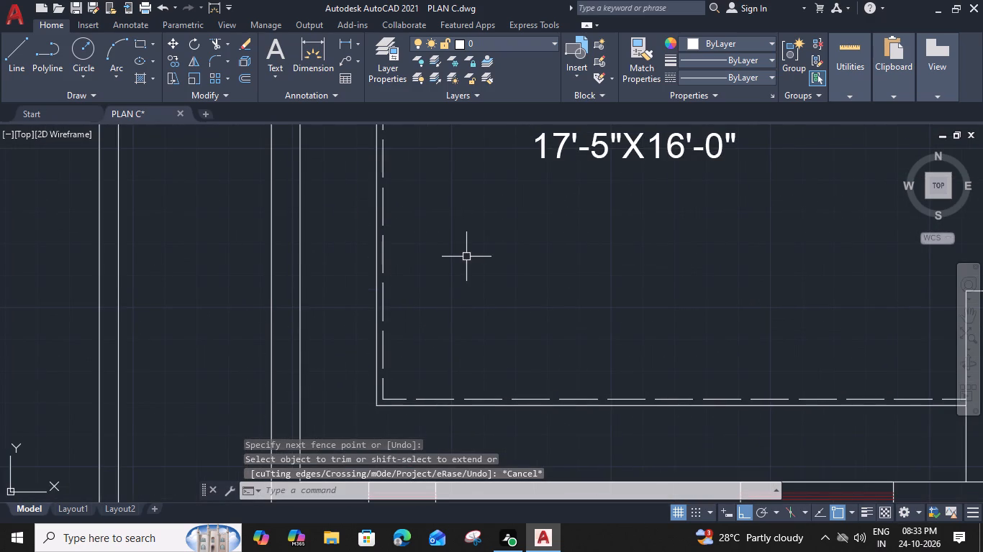
middle_click_drag(397, 214, 518, 442)
scroll(415, 306, "up", 1)
key("l")
key("space")
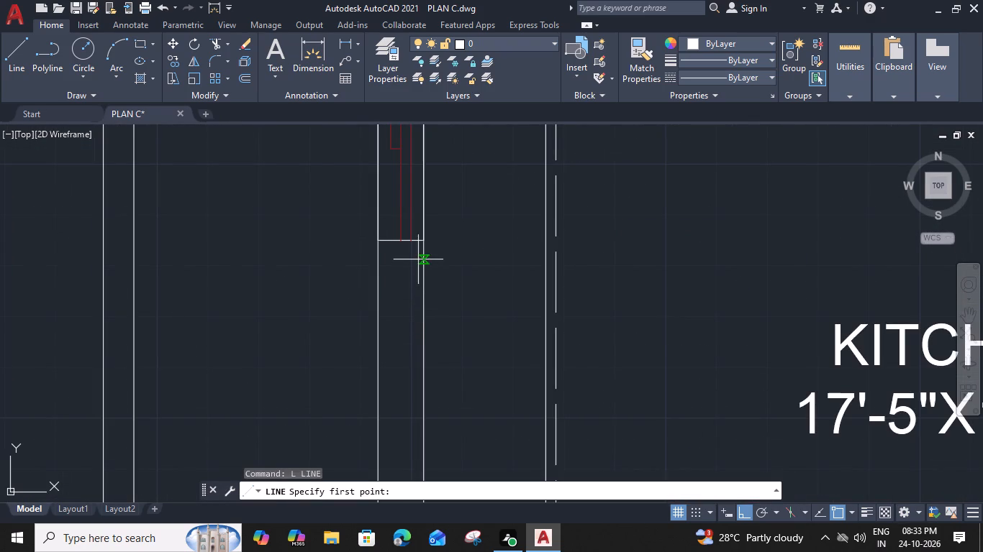
scroll(423, 252, "up", 2)
left_click(423, 262)
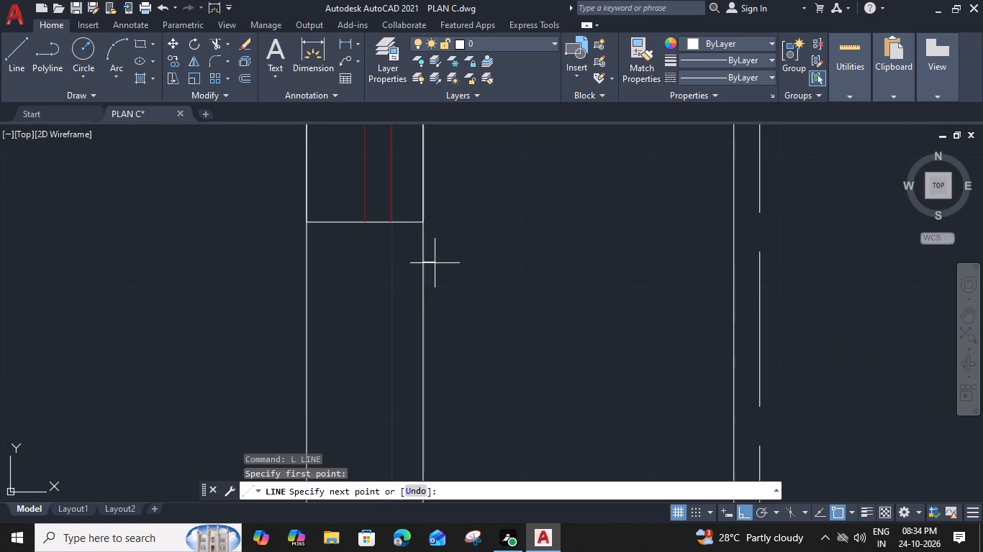
left_click(733, 262)
key("space")
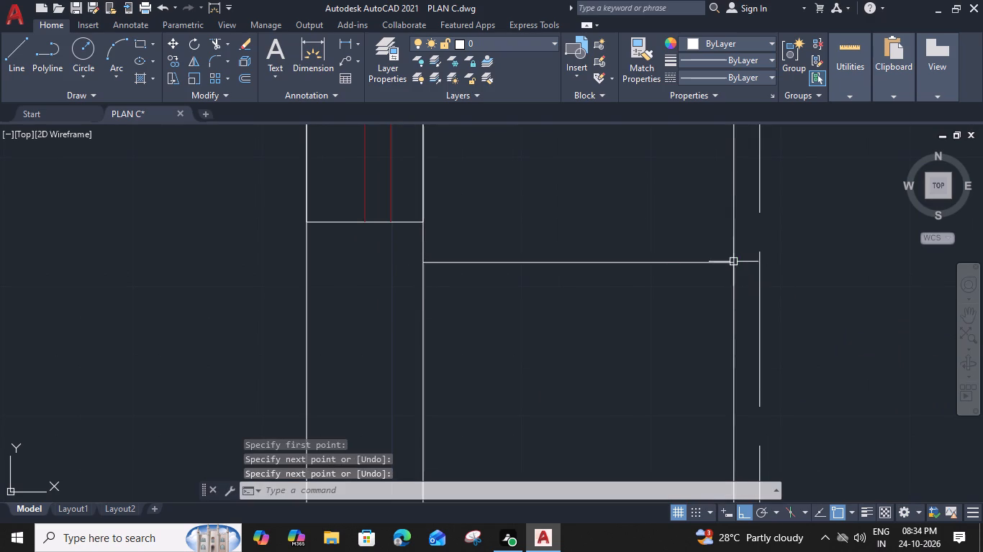
Offset the new horizontal line across the west counter 6" to the south.
left_click(696, 264)
key("o")
key("space")
key("6")
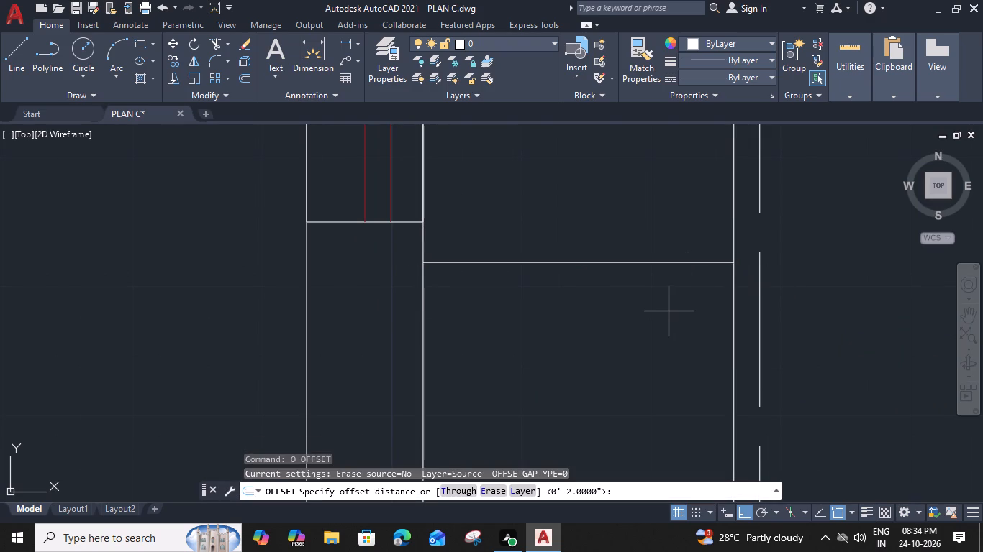
key("shift+quotedbl")
key("Return")
left_click_drag(658, 366, 659, 373)
key("Escape")
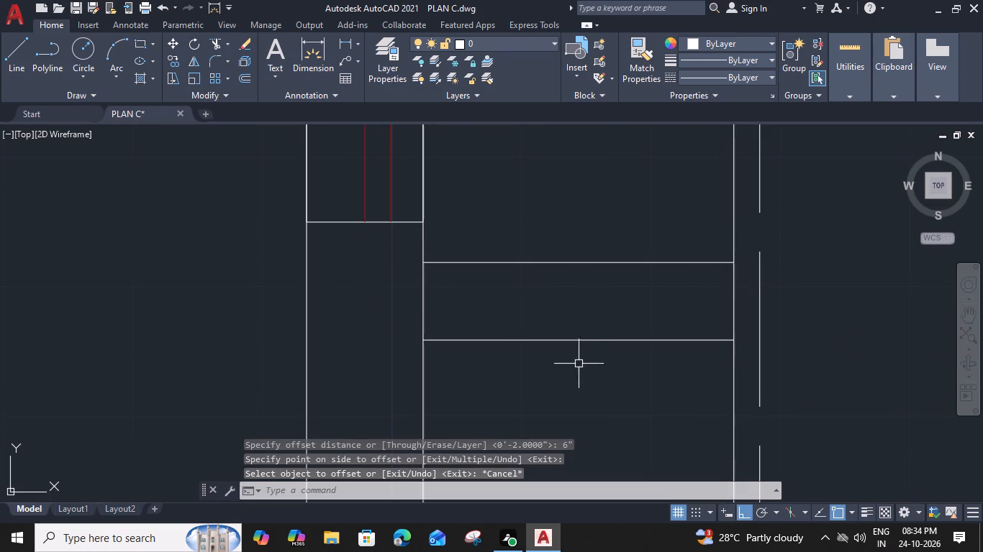
Trim the west wall's inner line between the two horizontal lines to open the stub wall into it.
key("t")
key("r")
key("space")
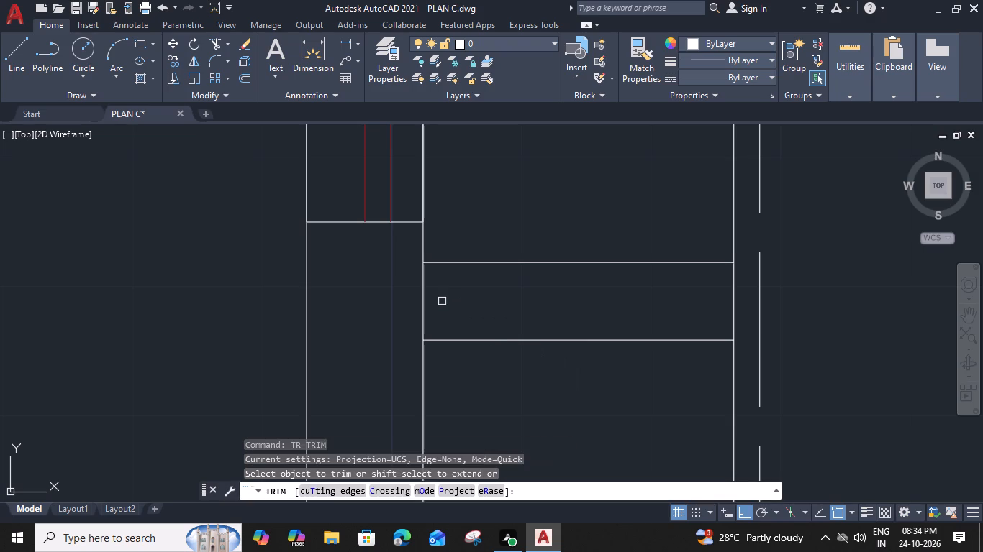
left_click(425, 298)
key("Escape")
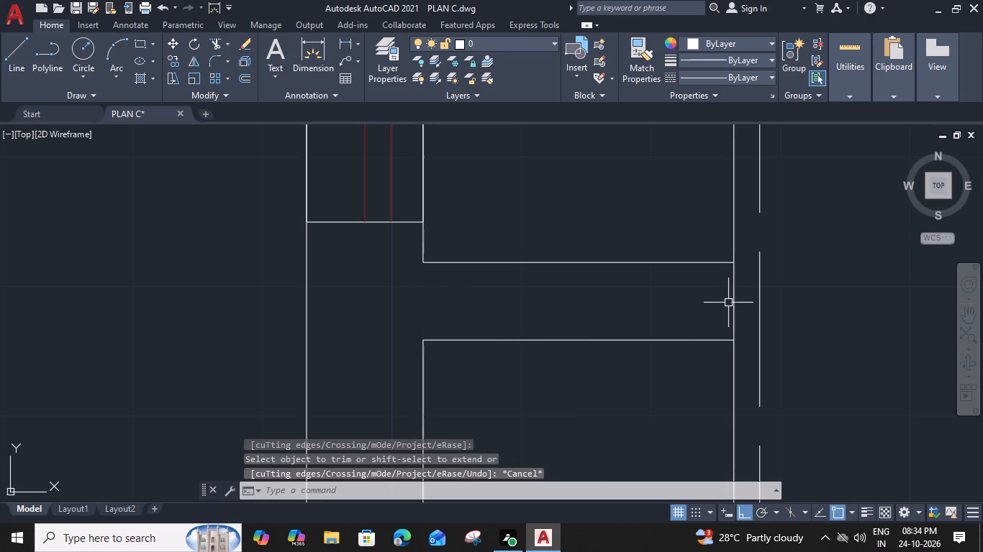
Trim the west counter's front line above the stub wall, and end its dashed line at the stub's south line, extended to meet it.
scroll(731, 303, "down", 2)
middle_click_drag(764, 305, 642, 300)
key("t")
key("r")
key("space")
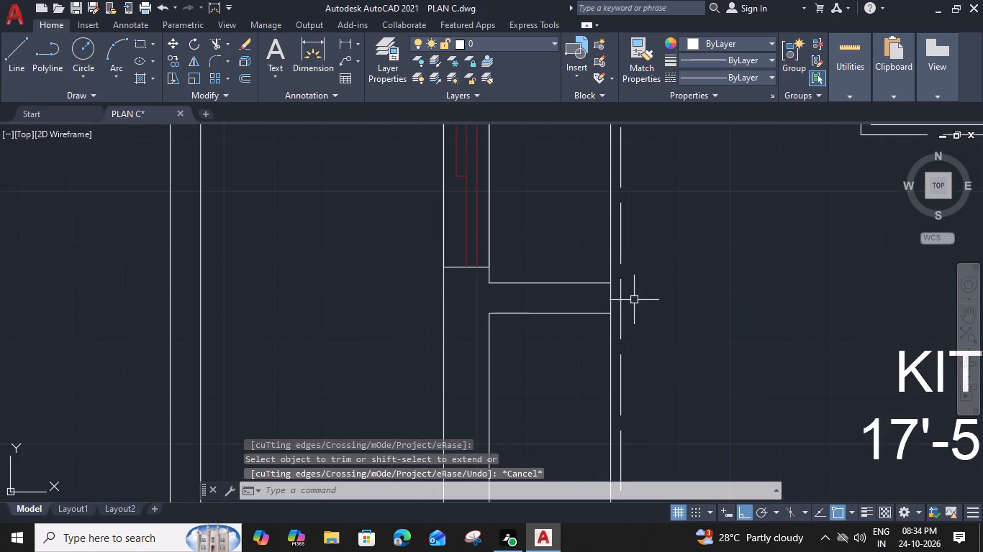
left_click(586, 282, "shift")
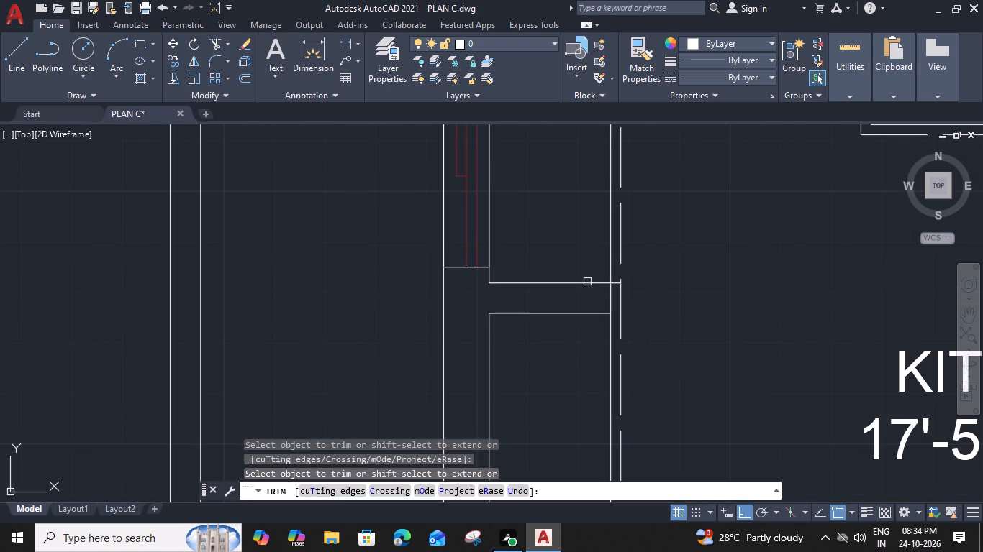
left_click(597, 252)
left_click(682, 250)
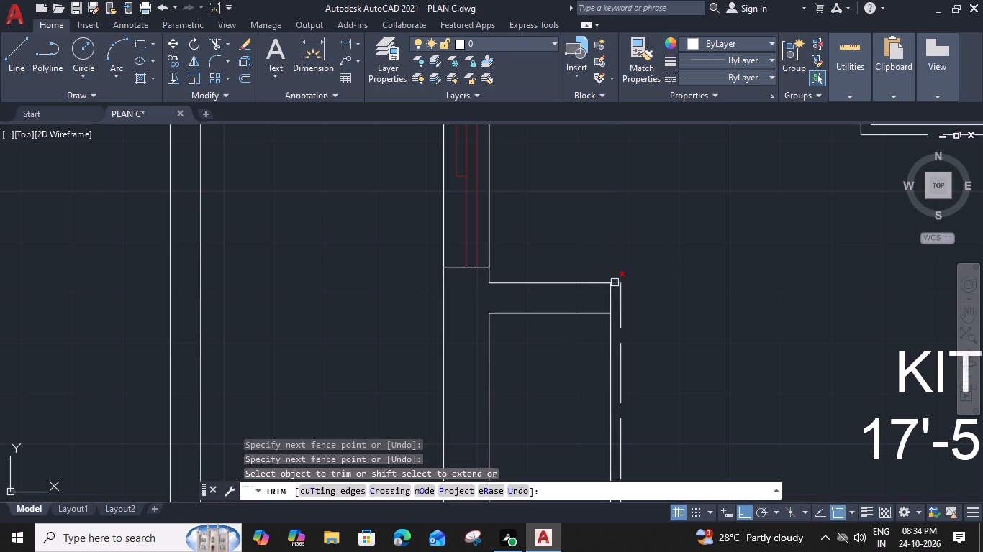
scroll(614, 285, "up", 2)
left_click(581, 353, "shift")
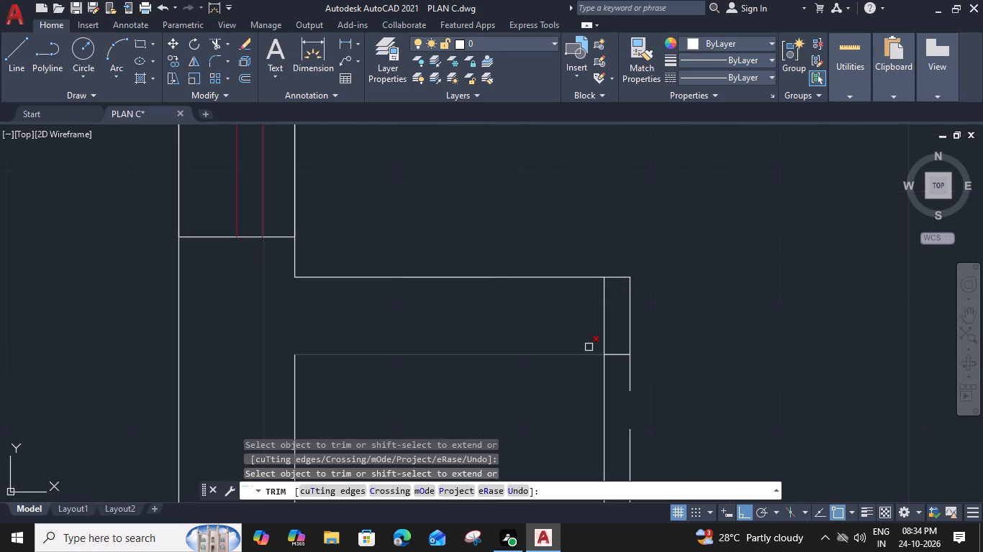
left_click(622, 278)
left_click(628, 296)
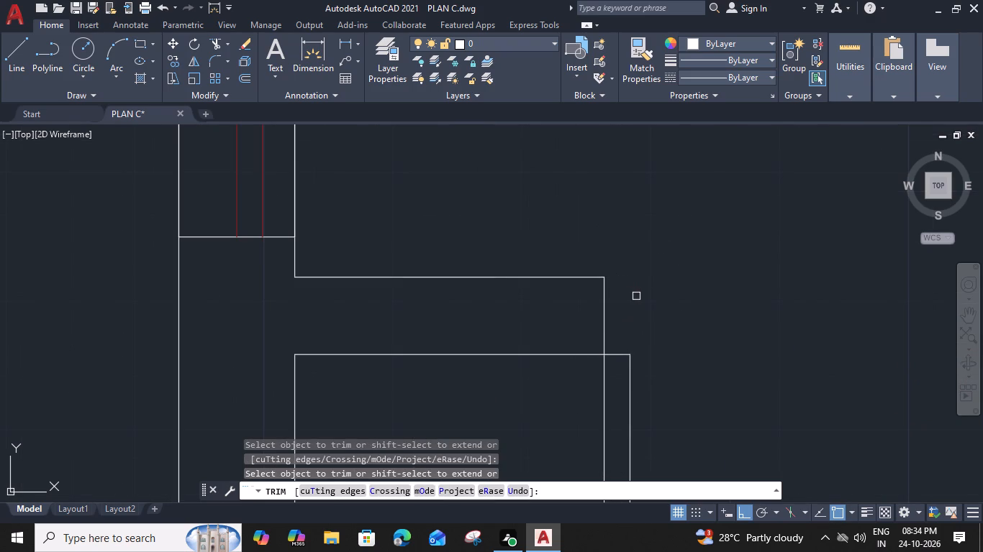
key("Escape")
Offset the west counter's front line 6" east to form the stub wall's end.
scroll(636, 296, "down", 1)
middle_click_drag(676, 331, 674, 244)
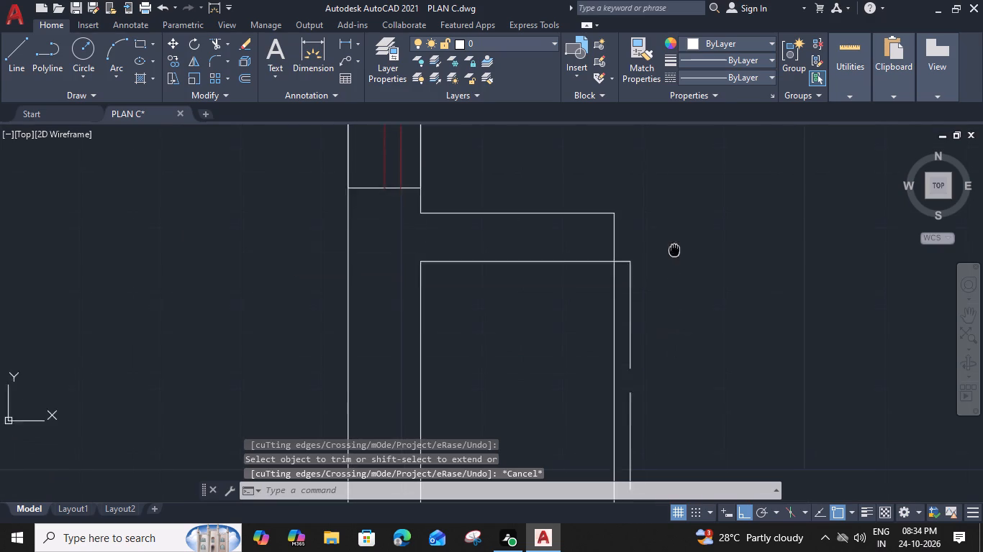
middle_click_drag(674, 244, 674, 206)
scroll(674, 206, "down", 1)
middle_click_drag(675, 188, 593, 250)
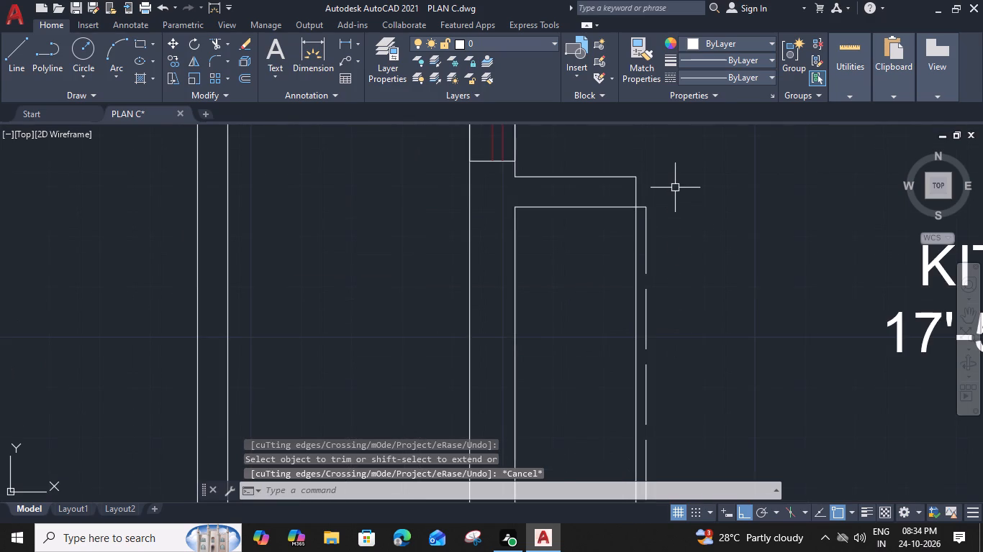
left_click(555, 252)
key("o")
key("space")
type("6")
key("shift+quotedbl")
key("Return")
left_click(617, 272)
key("Escape")
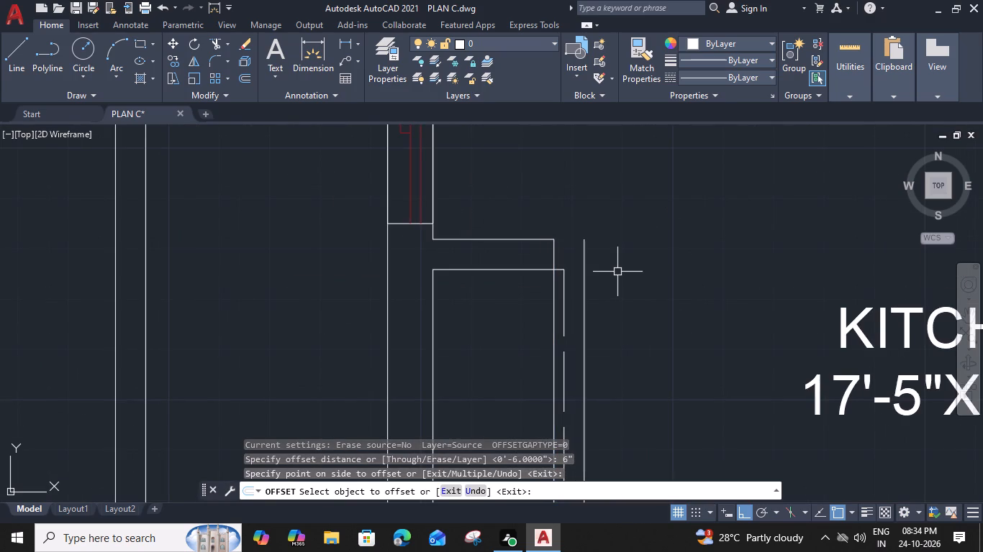
Extend the stub wall's north and south lines to the offset end line and trim the excess vertical segments inside and below the stub.
key("t")
key("Escape")
type("EX")
key("space")
left_click(522, 239)
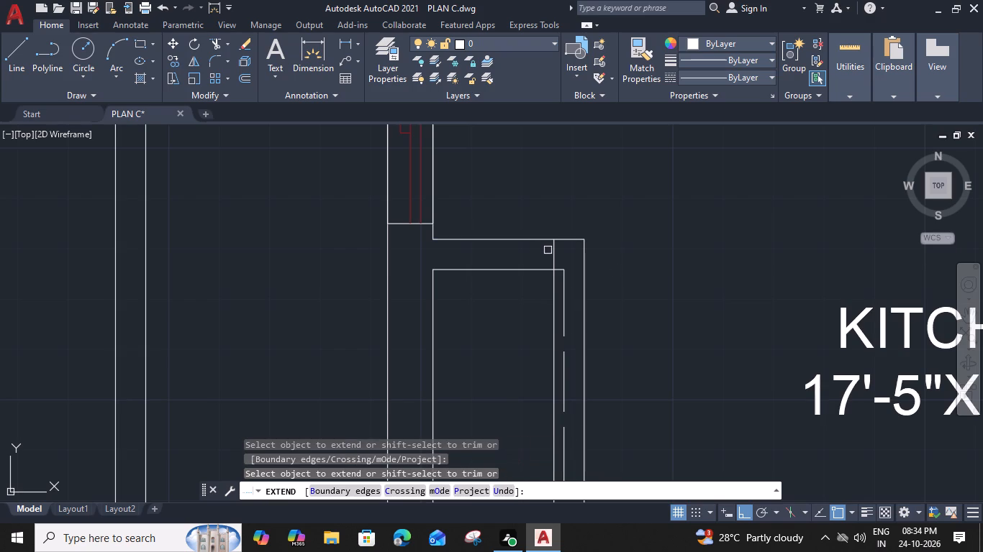
left_click(553, 252, "shift")
left_click(527, 270)
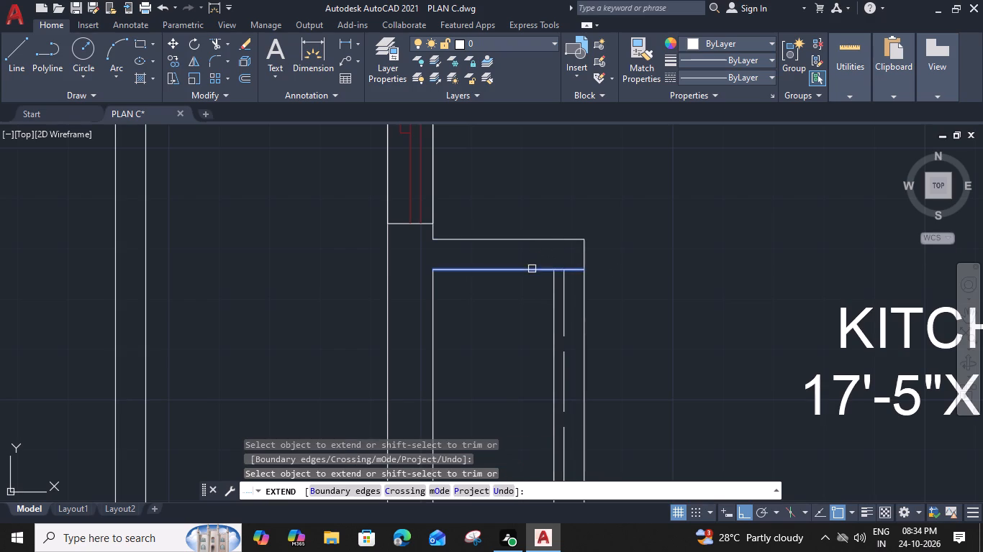
left_click(584, 293, "shift")
scroll(584, 293, "down", 2)
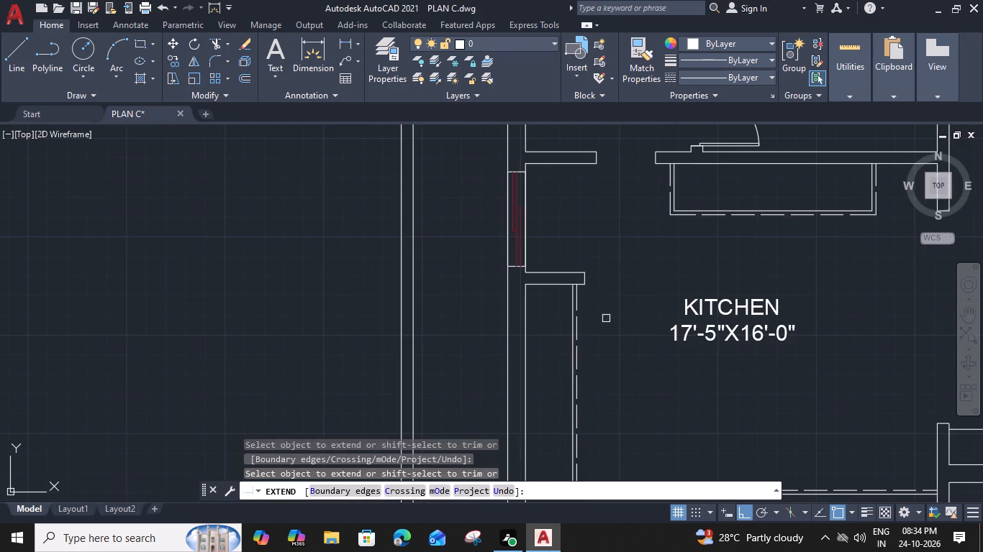
key("Escape")
Move the KITCHEN 17'-5"X16'-0" label south, towards the middle of the clear floor between the counters.
scroll(631, 346, "down", 1)
middle_click_drag(622, 321, 574, 245)
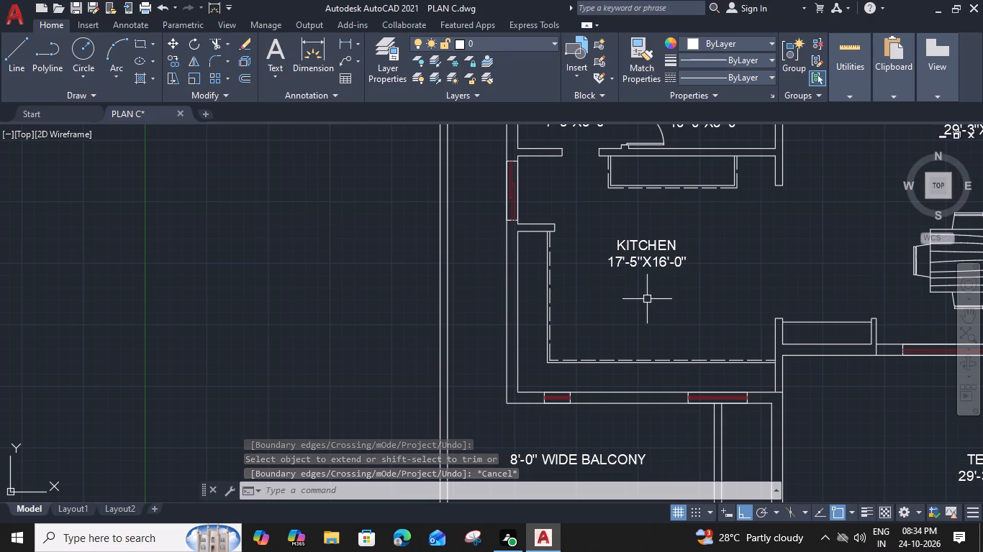
middle_click_drag(645, 299, 523, 301)
left_click(539, 257)
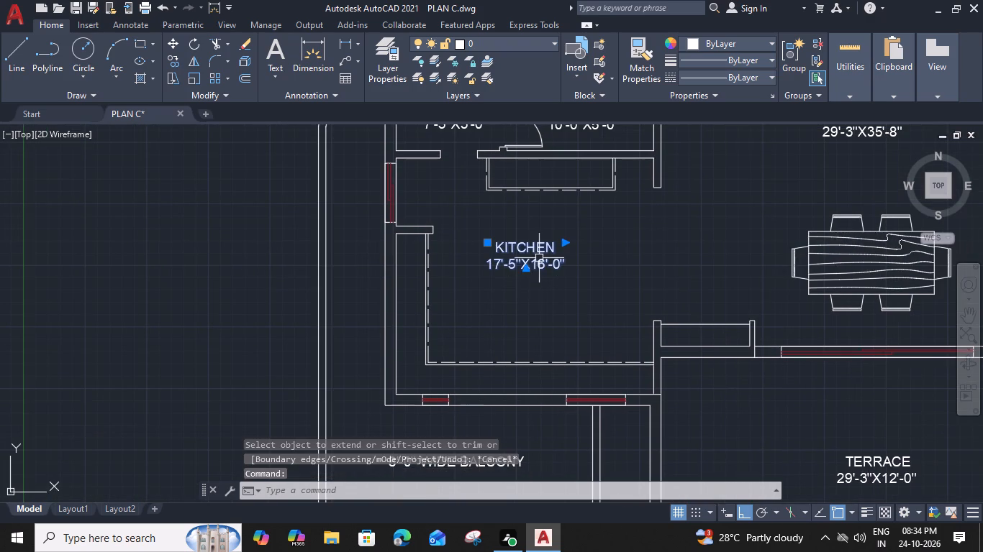
type("M")
key("space")
left_click(491, 269)
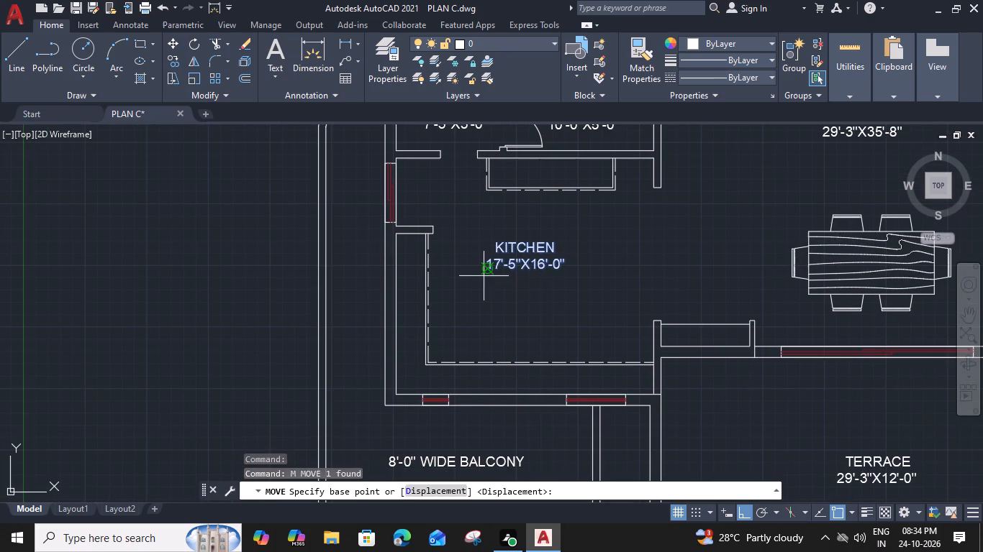
left_click(491, 312)
key("Escape")
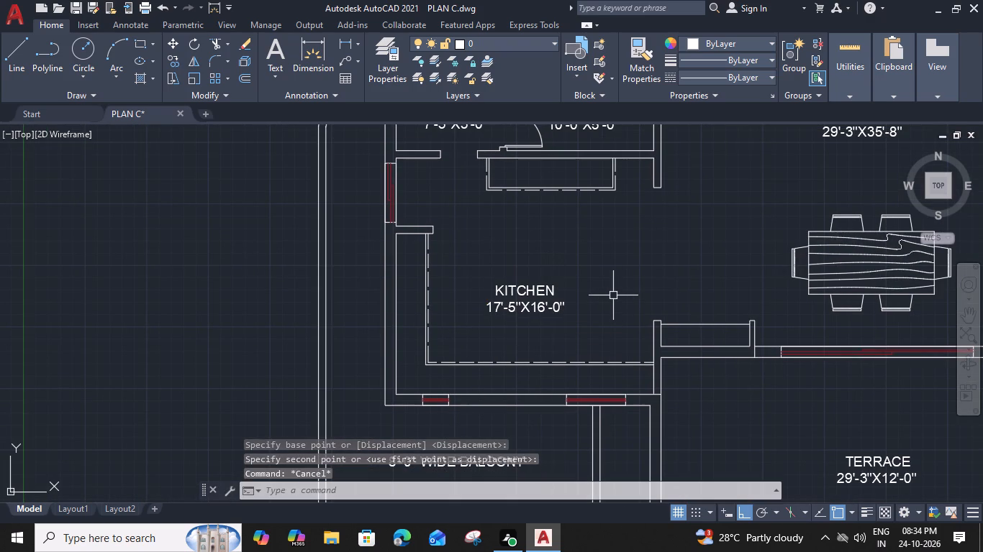
Insert the Toilet - Imperial block in the lounge area, northwest of its room label.
scroll(591, 298, "down", 2)
middle_click_drag(594, 208, 545, 228)
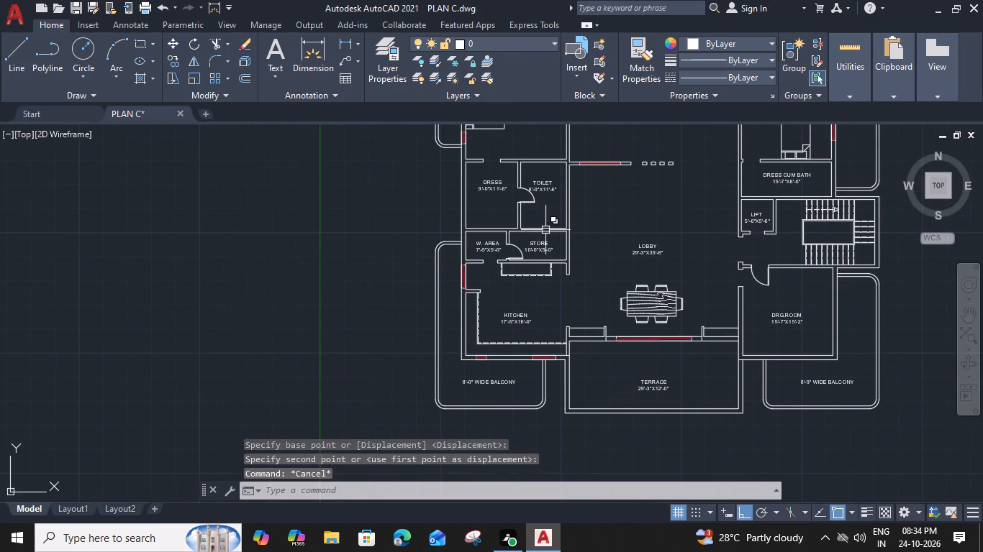
middle_click_drag(666, 216, 586, 232)
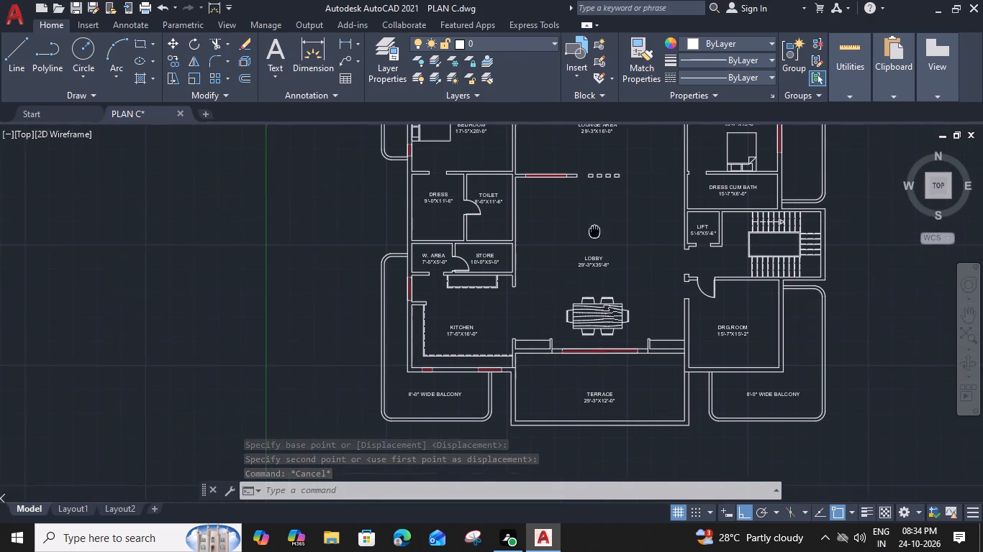
middle_click_drag(586, 232, 531, 354)
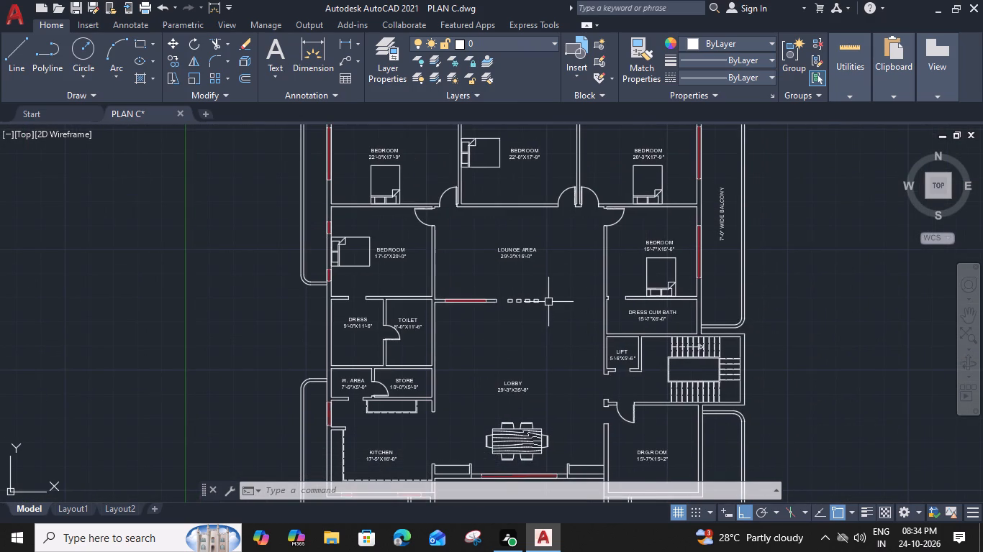
middle_click_drag(498, 220, 509, 289)
key("ctrl+3")
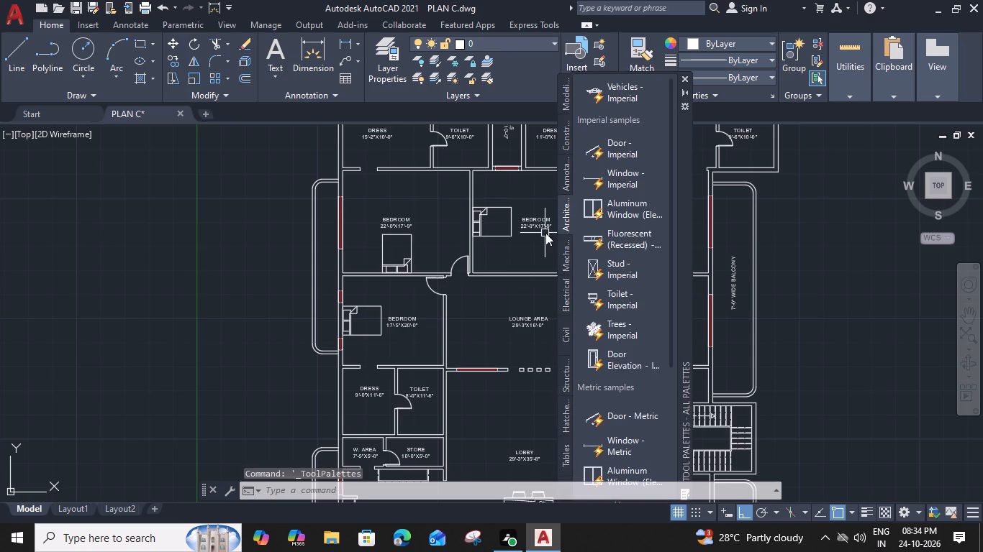
left_click(586, 295)
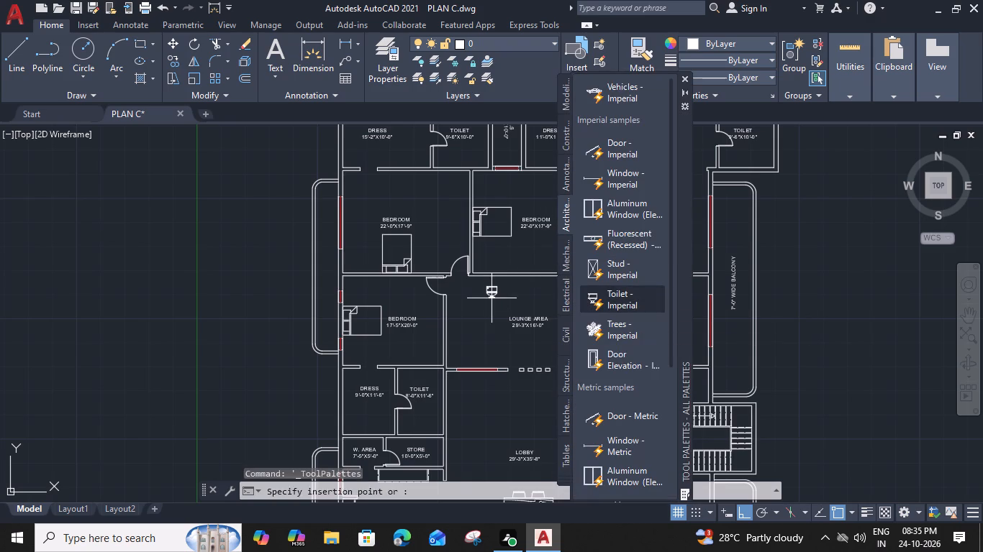
left_click(491, 300)
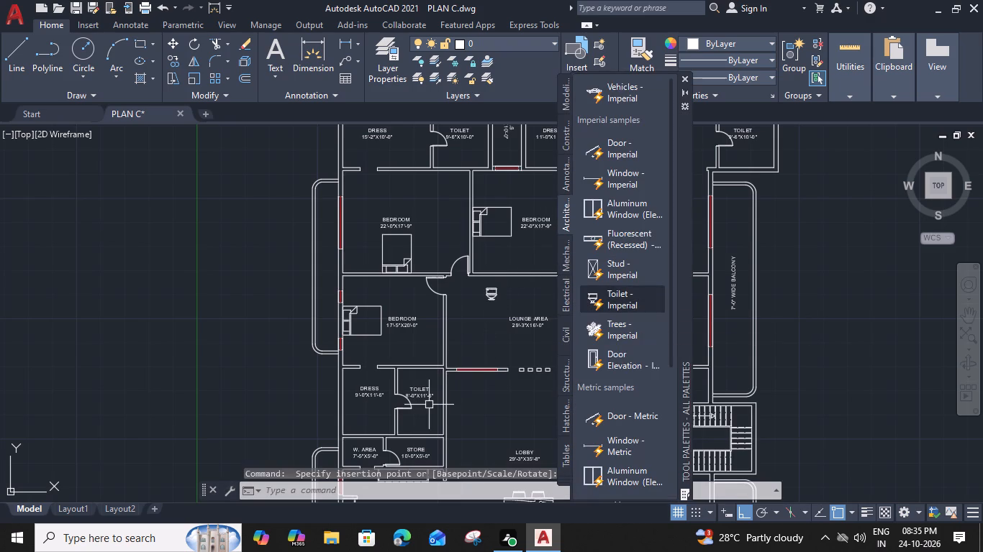
left_click(687, 74)
Rotate the toilet in the lounge area 180° so its bowl points north and its tank sits to the south.
left_click(489, 298)
scroll(489, 297, "up", 2)
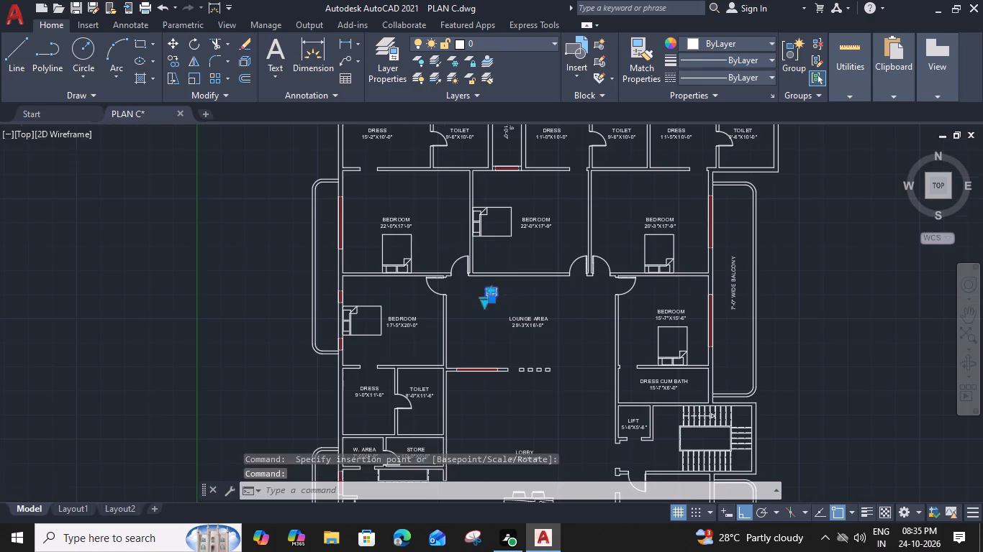
left_click(475, 310)
left_click(507, 336)
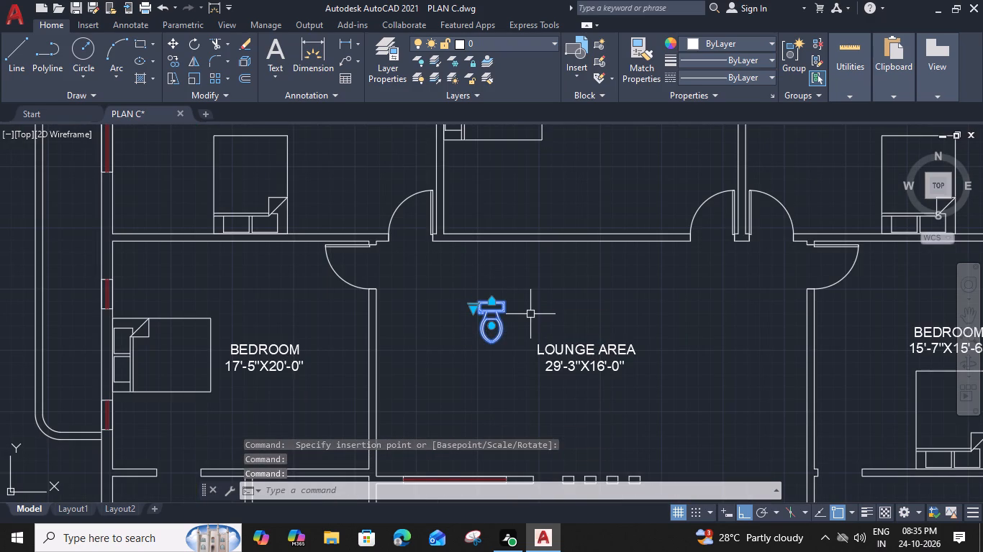
type("RO")
key("space")
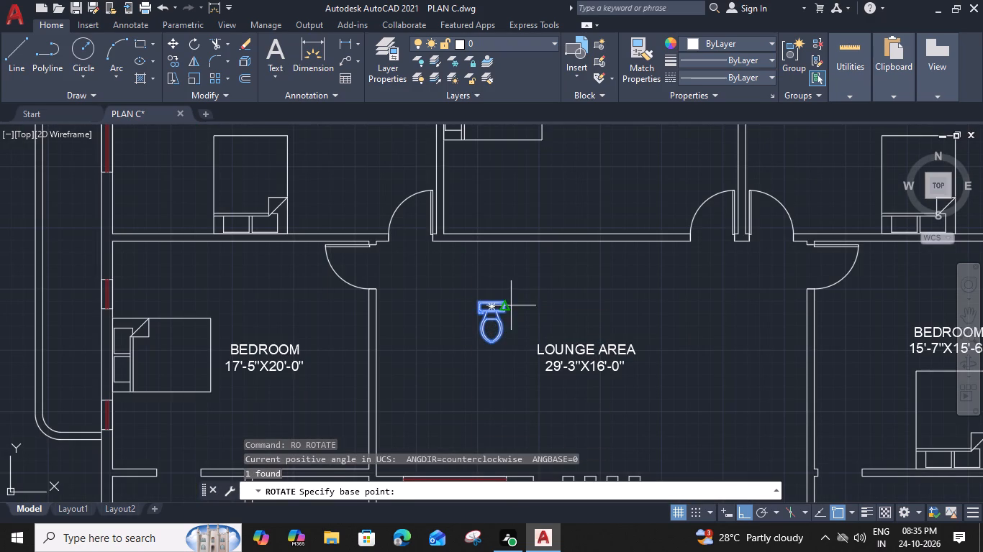
left_click(507, 299)
scroll(481, 301, "up", 4)
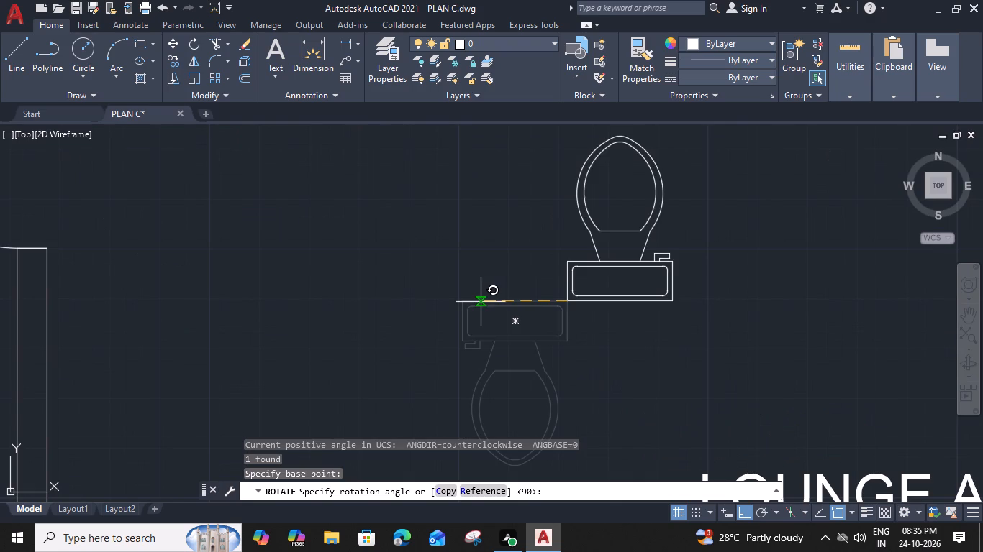
left_click(484, 301)
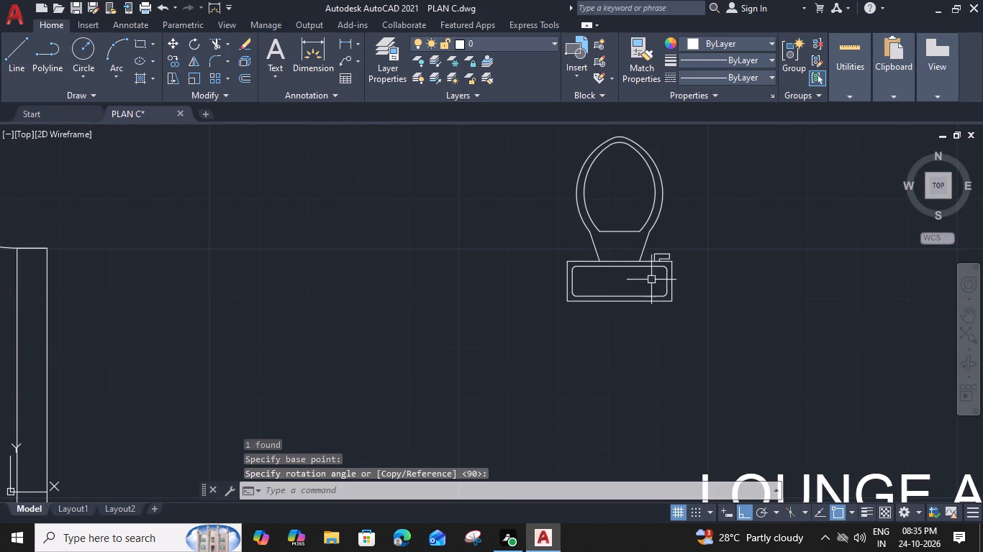
Move the toilet from the lounge into the northwest TOILET 9'-6"X10'-0", with its tank's back against the south wall.
left_click(679, 280)
left_click(529, 334)
type("M")
key("space")
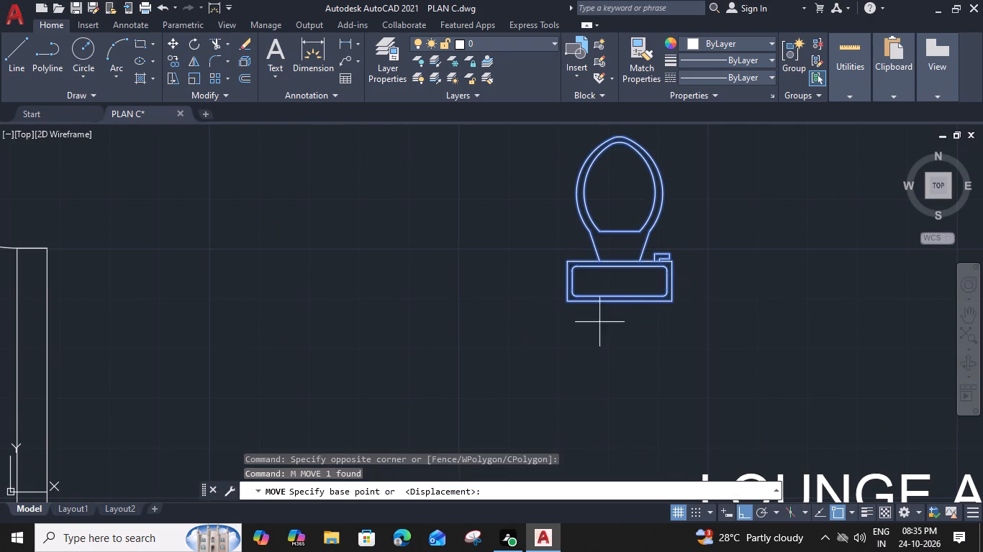
left_click(622, 303)
scroll(622, 303, "down", 3)
middle_click_drag(526, 236, 556, 500)
middle_click_drag(491, 264, 490, 328)
scroll(528, 285, "up", 2)
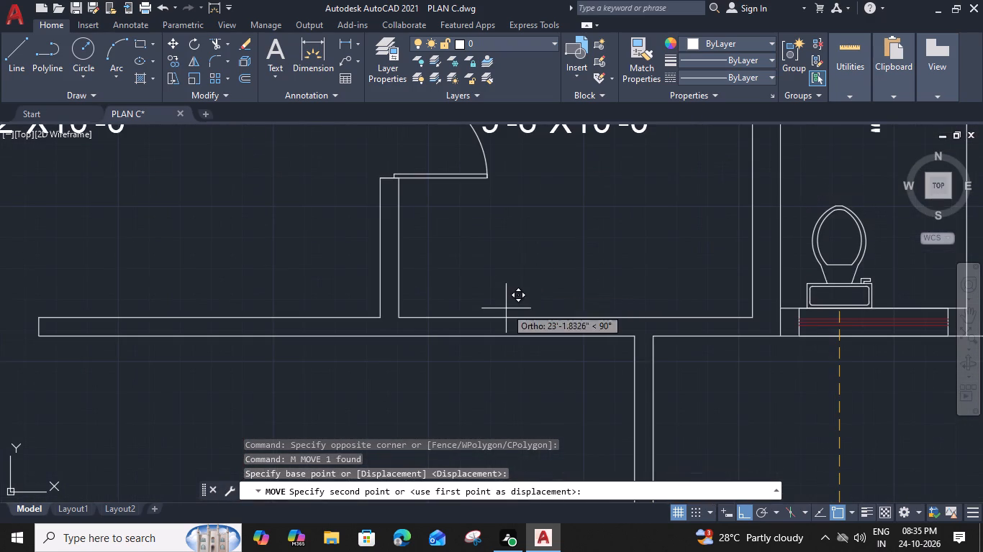
left_click(503, 318)
Copy the toilet to the south walls of the other two TOILET 9'-6"X10'-0" rooms in the north row.
left_click_drag(549, 285, 540, 288)
left_click(479, 305)
type("CO")
key("space")
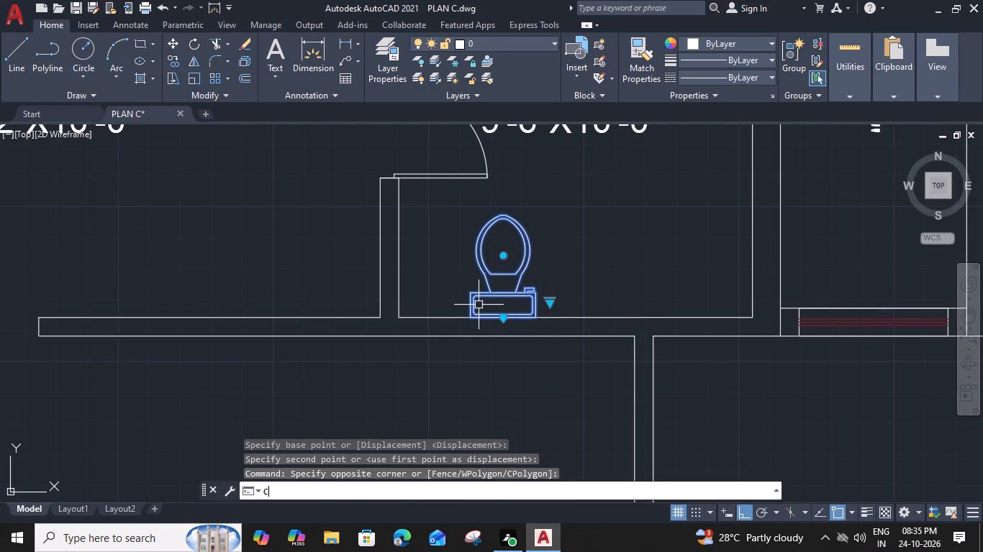
scroll(504, 315, "up", 3)
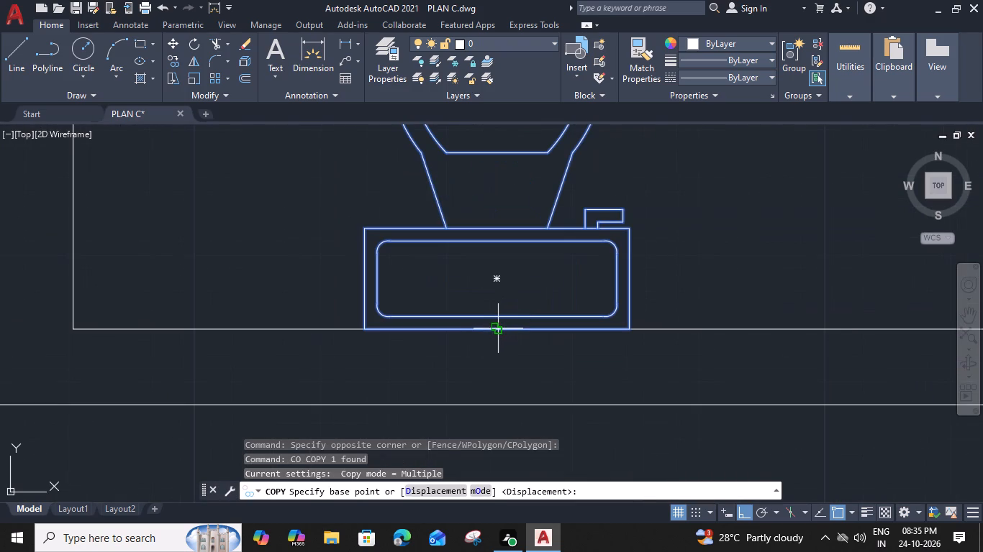
left_click(497, 329)
scroll(497, 329, "down", 3)
middle_click_drag(612, 329, 117, 333)
scroll(494, 336, "down", 3)
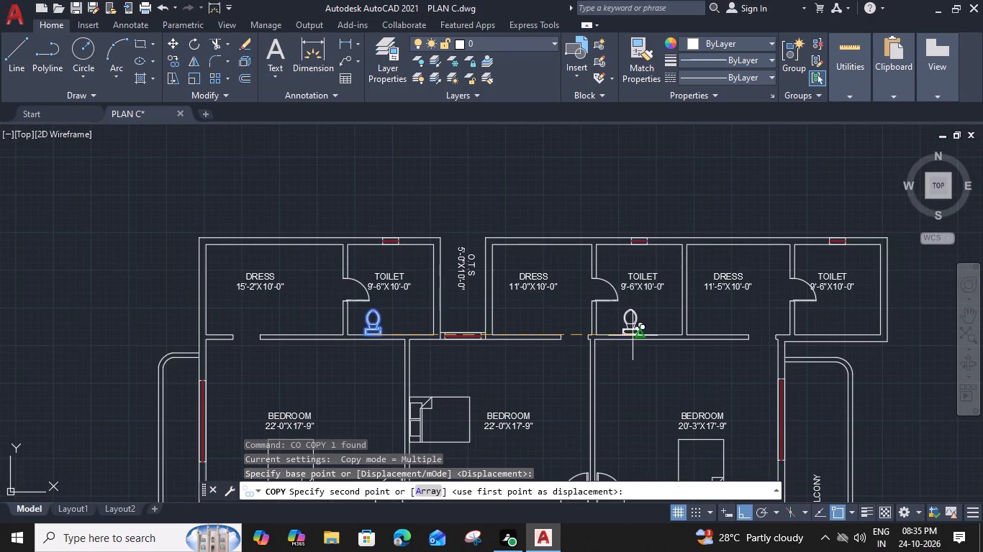
scroll(635, 336, "up", 3)
left_click(593, 330)
scroll(657, 330, "down", 2)
middle_click_drag(701, 326, 347, 331)
scroll(586, 337, "up", 2)
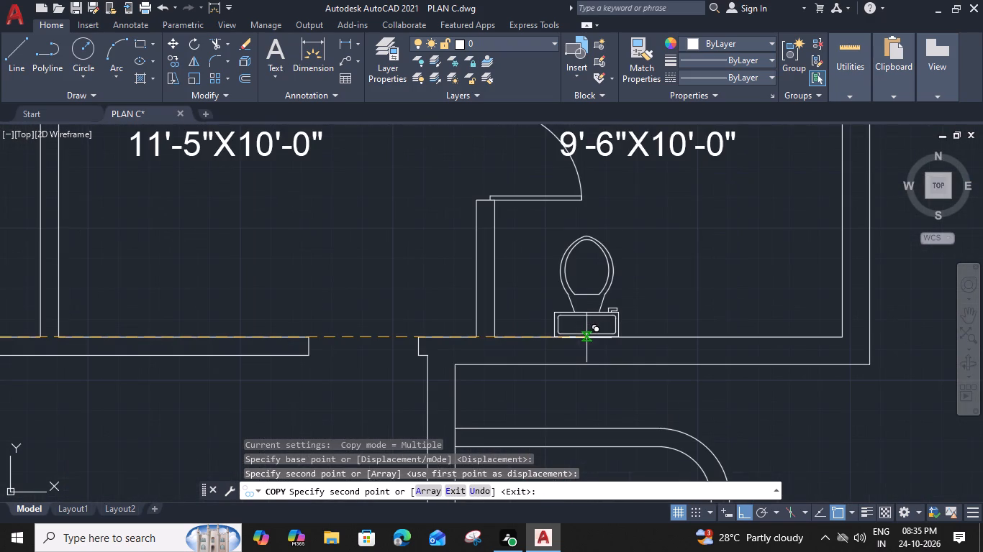
left_click(578, 338)
Place another copy of the toilet against the south wall of the TOILET 8'-0"X11'-6" beside the dress.
scroll(578, 338, "down", 1)
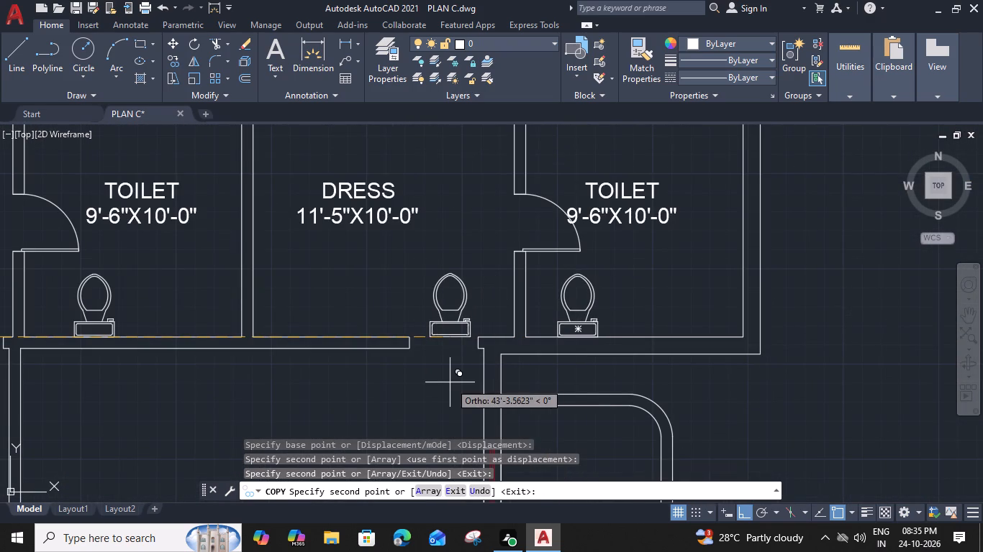
scroll(349, 410, "down", 2)
middle_click_drag(348, 408, 361, 378)
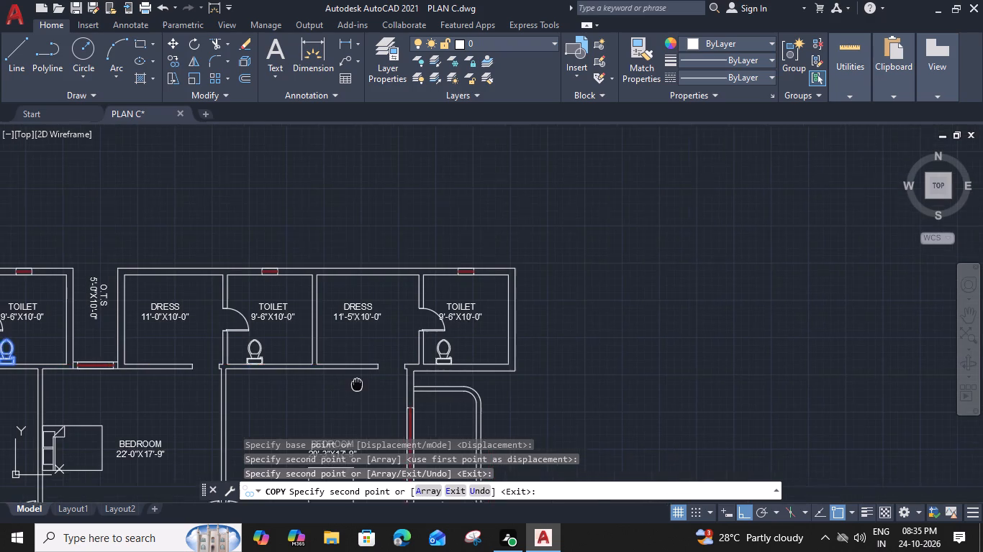
middle_click_drag(361, 378, 630, 111)
middle_click_drag(421, 273, 607, 167)
scroll(470, 348, "up", 2)
middle_click_drag(392, 387, 489, 251)
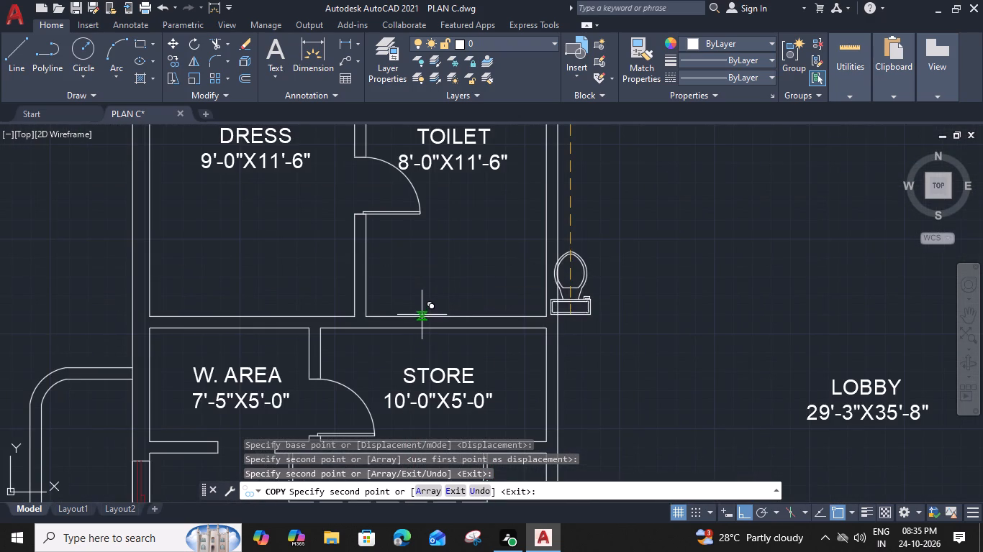
left_click(421, 314)
scroll(448, 293, "down", 1)
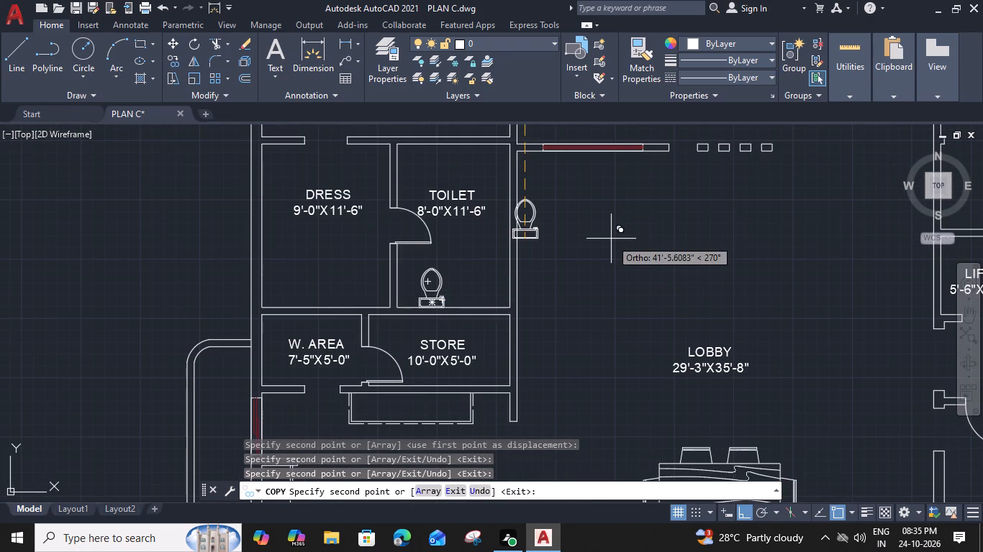
scroll(610, 239, "down", 1)
middle_click_drag(643, 316, 420, 299)
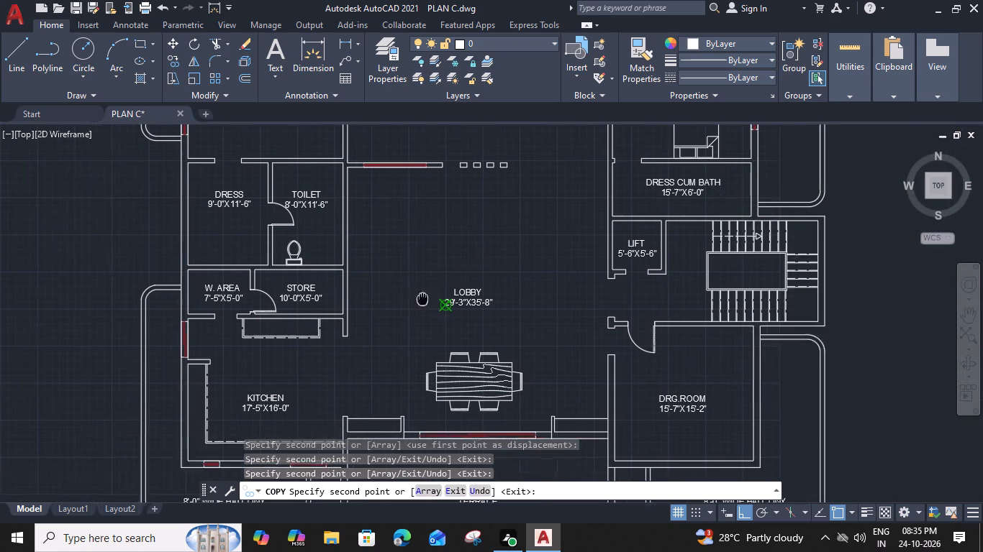
middle_click_drag(420, 299, 395, 297)
key("Escape")
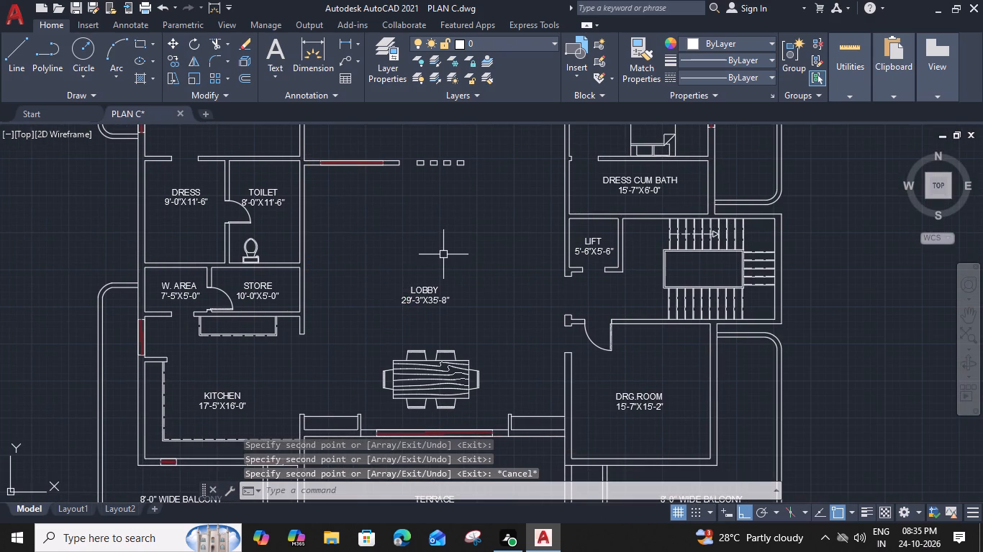
Copy the toilet from the 8'-0"X11'-6" TOILET to the south wall of the DRESS CUM BATH, near its east end.
middle_click_drag(444, 254, 475, 277)
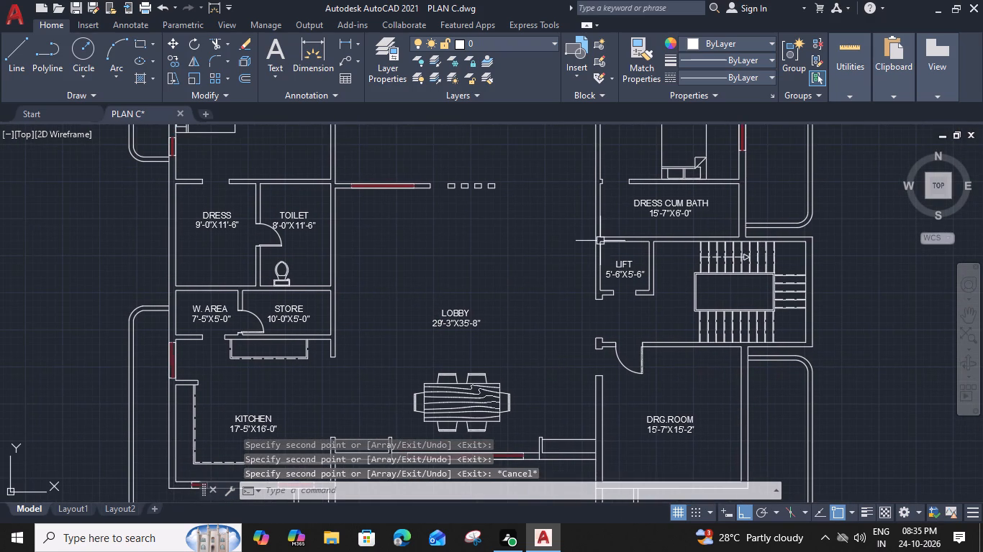
left_click(284, 262)
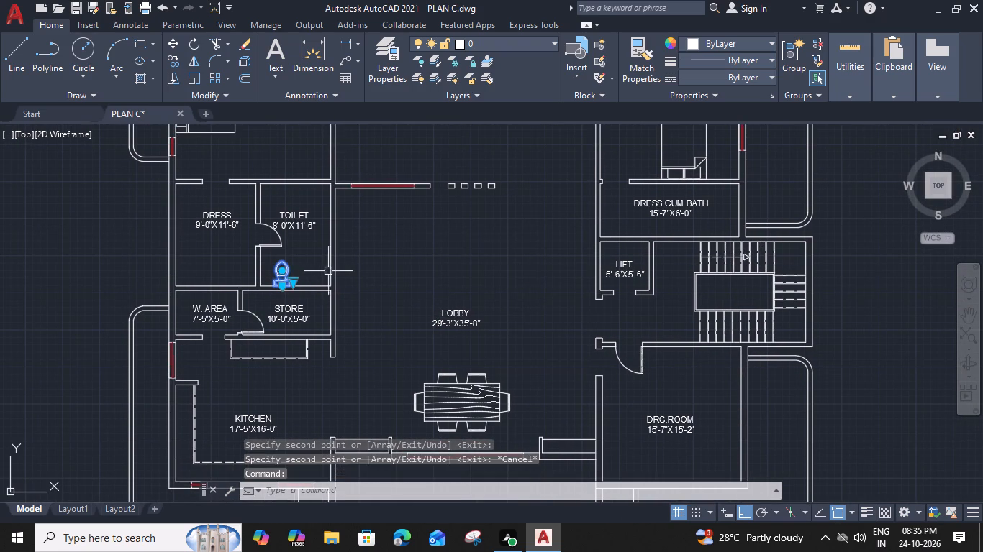
key("c")
type("O")
key("space")
scroll(292, 313, "up", 4)
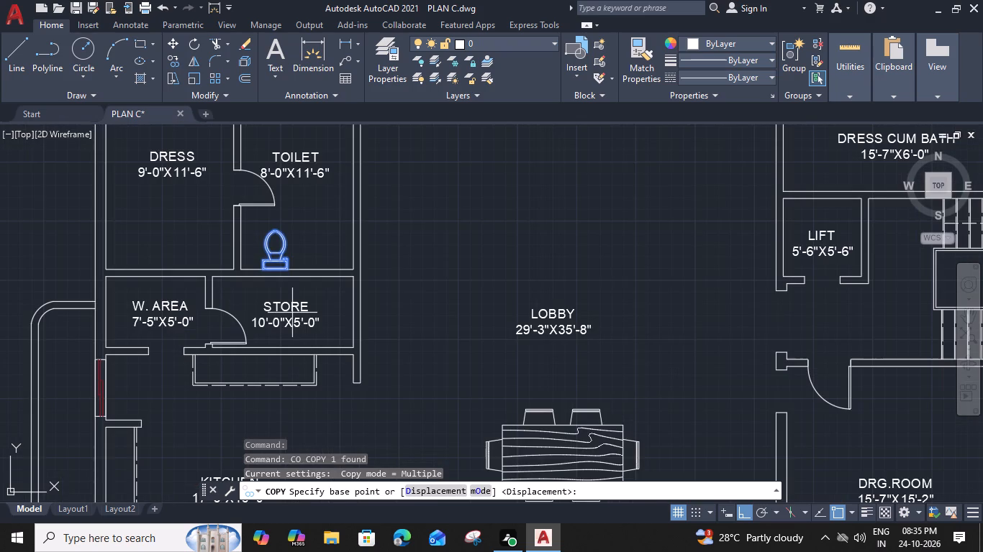
middle_click_drag(268, 241, 260, 358)
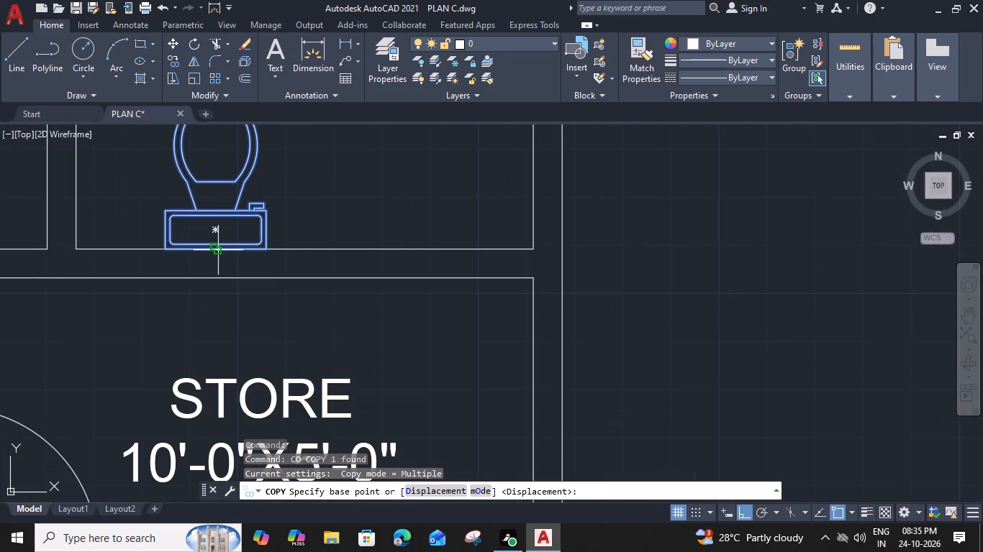
left_click(217, 250)
scroll(217, 250, "down", 3)
middle_click_drag(422, 272, 0, 310)
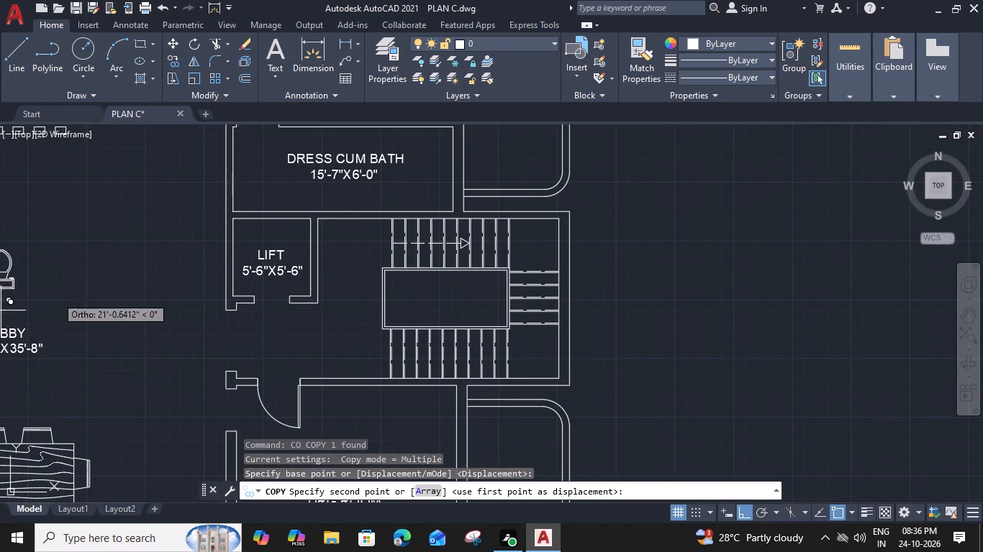
scroll(417, 185, "up", 3)
left_click(453, 285)
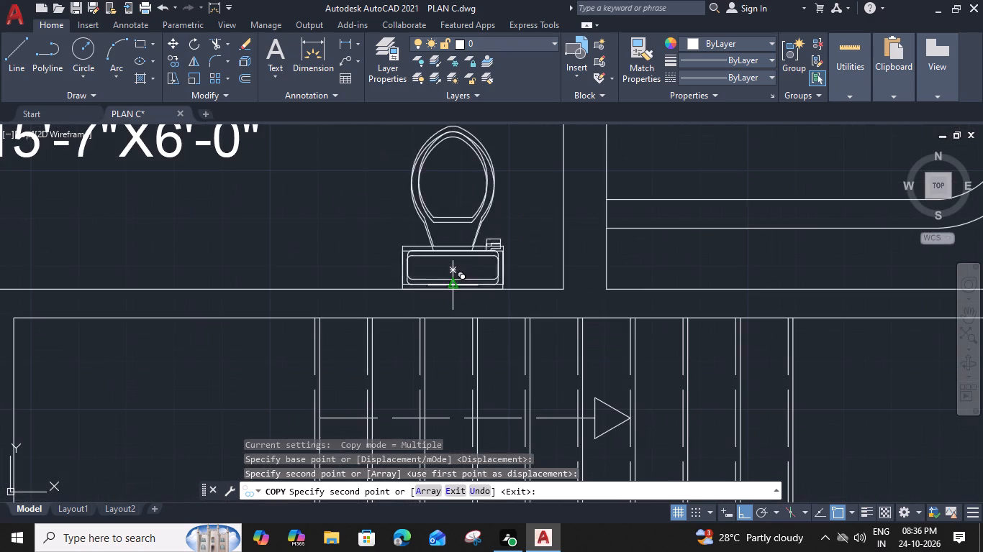
key("Escape")
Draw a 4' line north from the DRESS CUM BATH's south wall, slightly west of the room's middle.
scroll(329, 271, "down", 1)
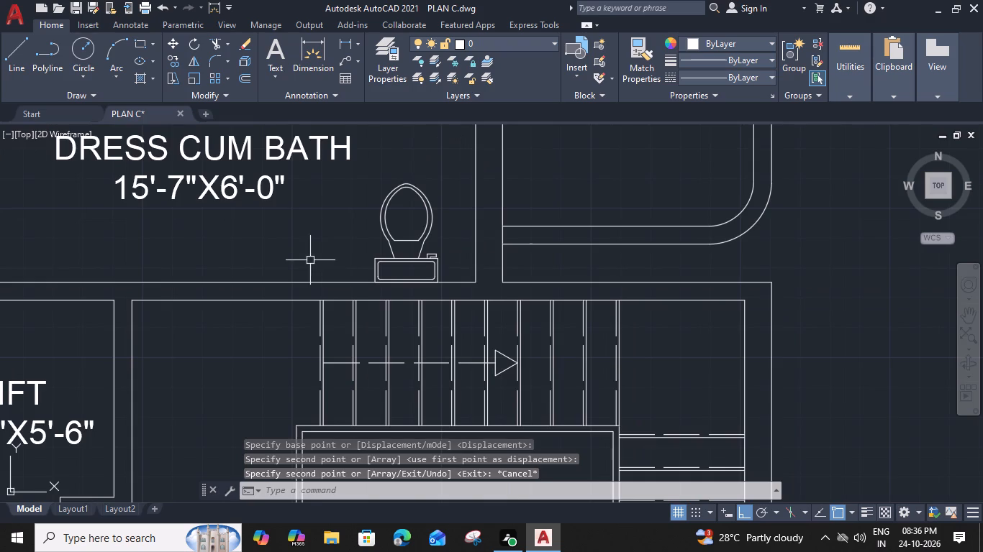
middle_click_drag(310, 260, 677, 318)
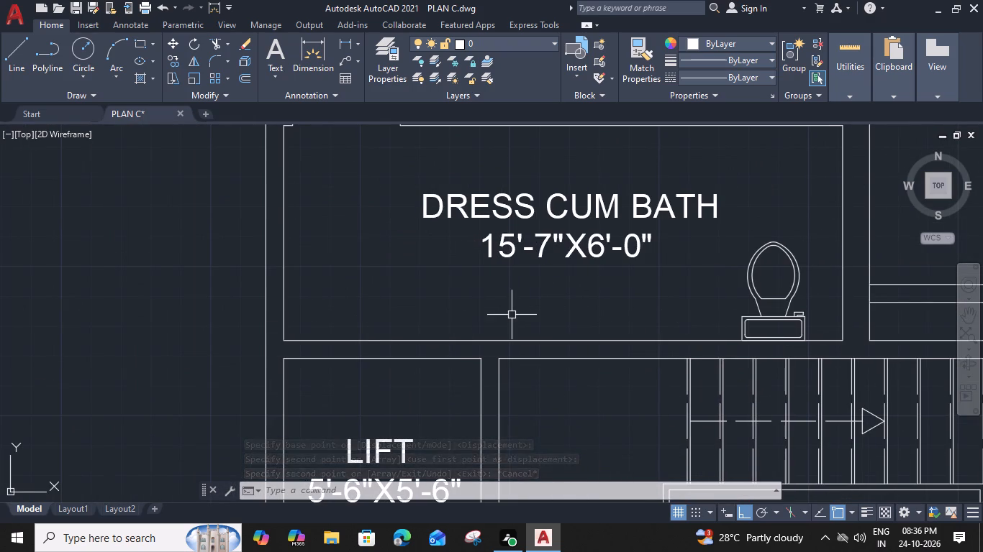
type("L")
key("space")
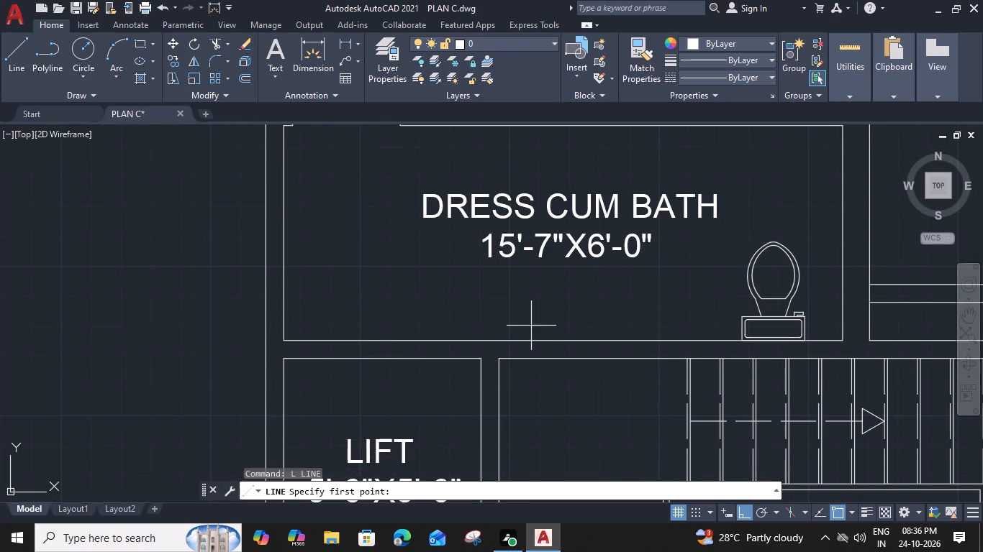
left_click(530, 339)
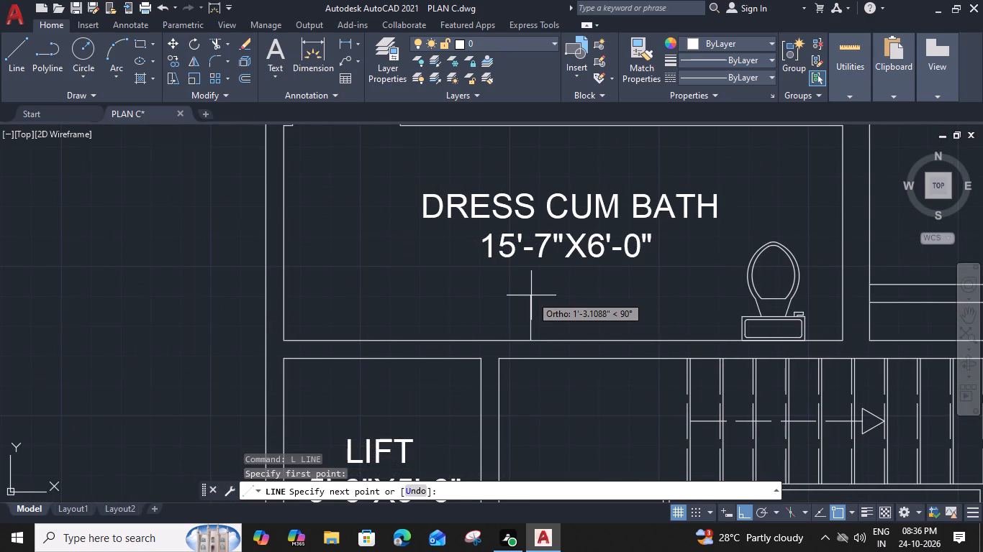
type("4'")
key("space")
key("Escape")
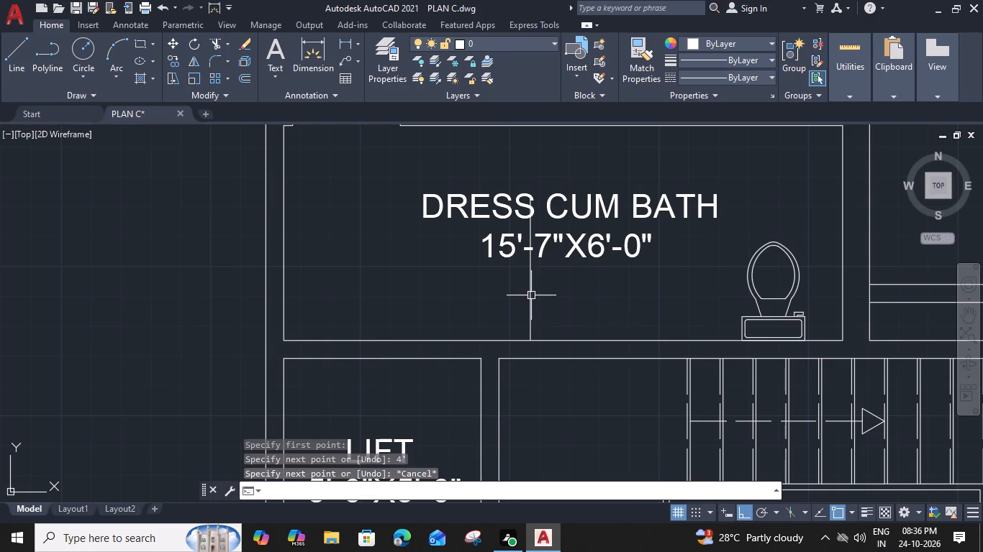
Move the DRESS CUM BATH 15'-7"X6'-0" label about 1'-5" north, towards the room's north wall.
middle_click_drag(571, 264, 538, 330)
left_click(574, 261)
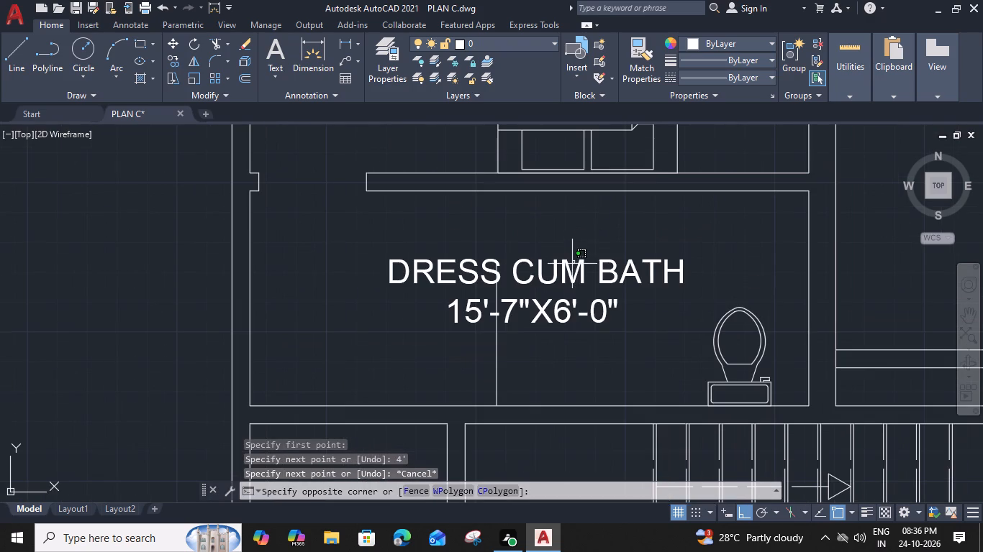
left_click(545, 284)
type("M")
key("space")
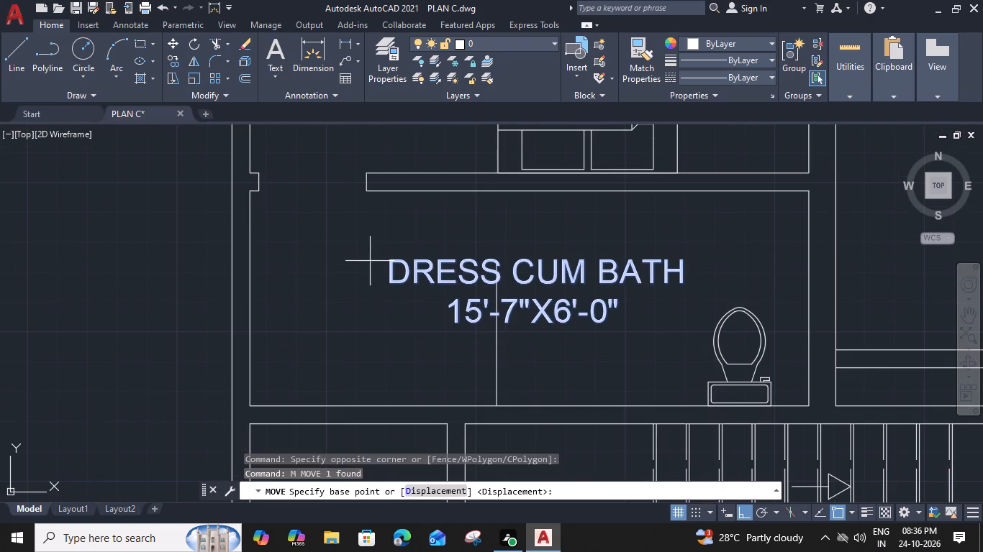
left_click(391, 259)
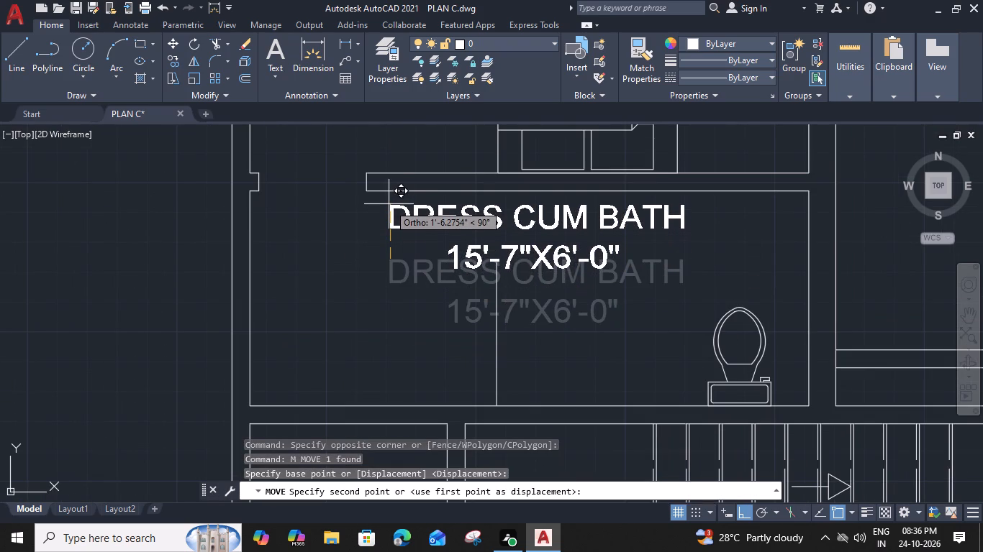
left_click(389, 208)
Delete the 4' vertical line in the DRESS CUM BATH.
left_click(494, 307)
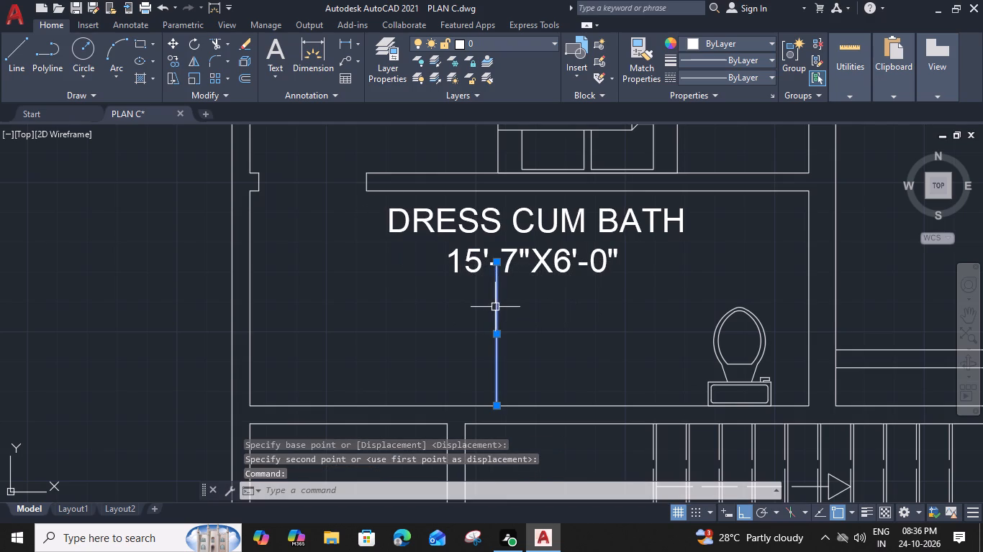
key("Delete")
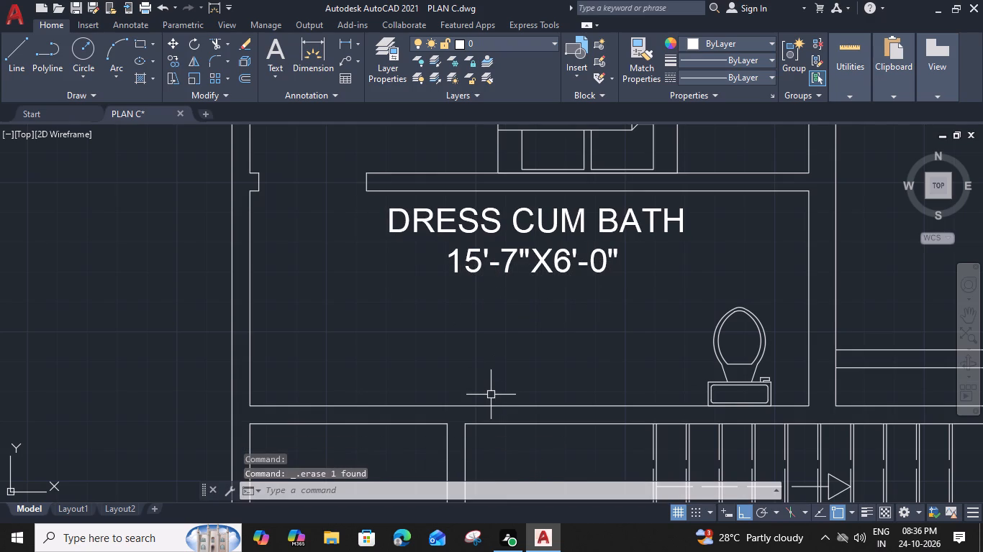
Draw a 4' partition line north from the DRESS CUM BATH's south wall, a little west of the room's middle, and select it.
key("l")
key("space")
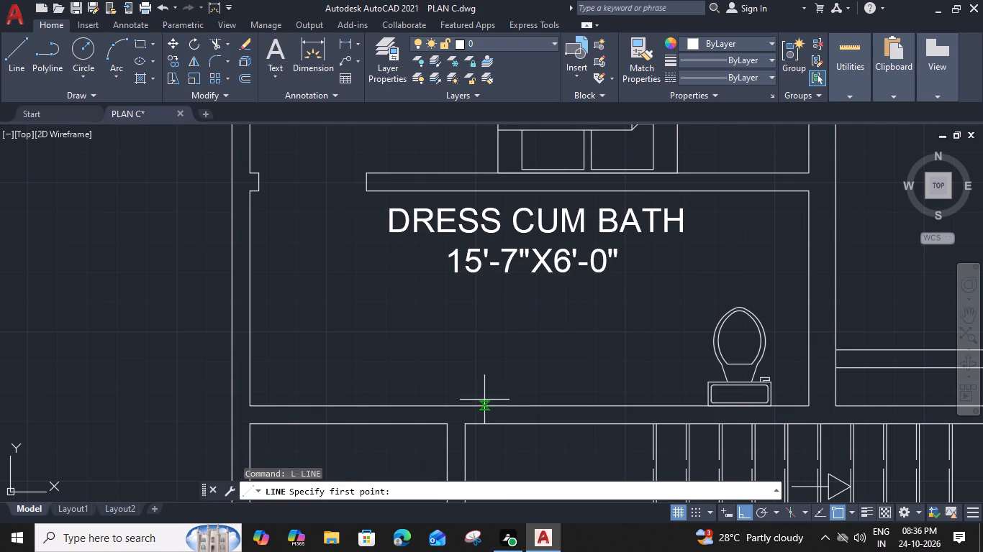
left_click(484, 408)
type("4'")
key("space")
key("Escape")
left_click(484, 333)
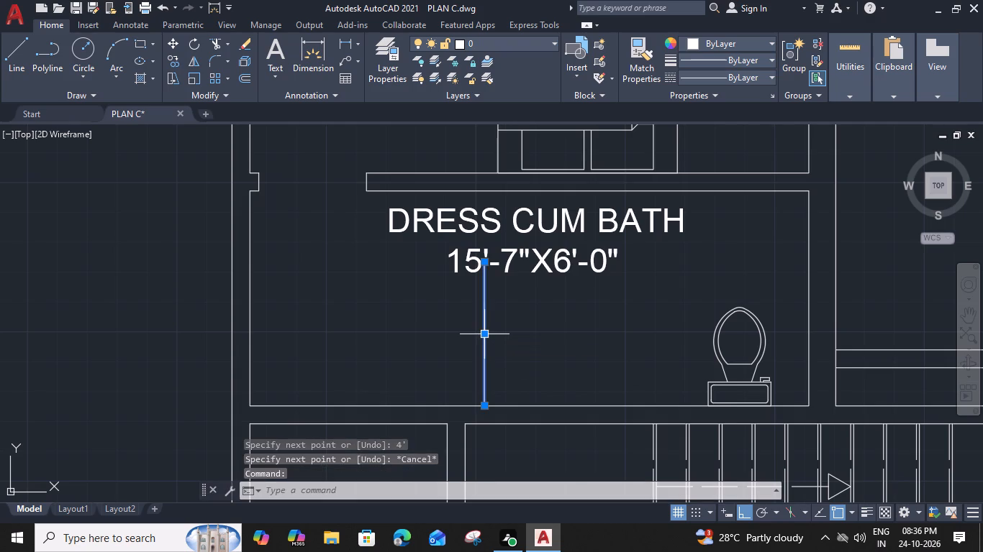
Delete the selected 4' partition line in the DRESS CUM BATH.
key("Delete")
Draw a partition 3' long and 6" thick, projecting north from the DRESS CUM BATH's south wall, slightly west of the room's middle.
key("l")
key("space")
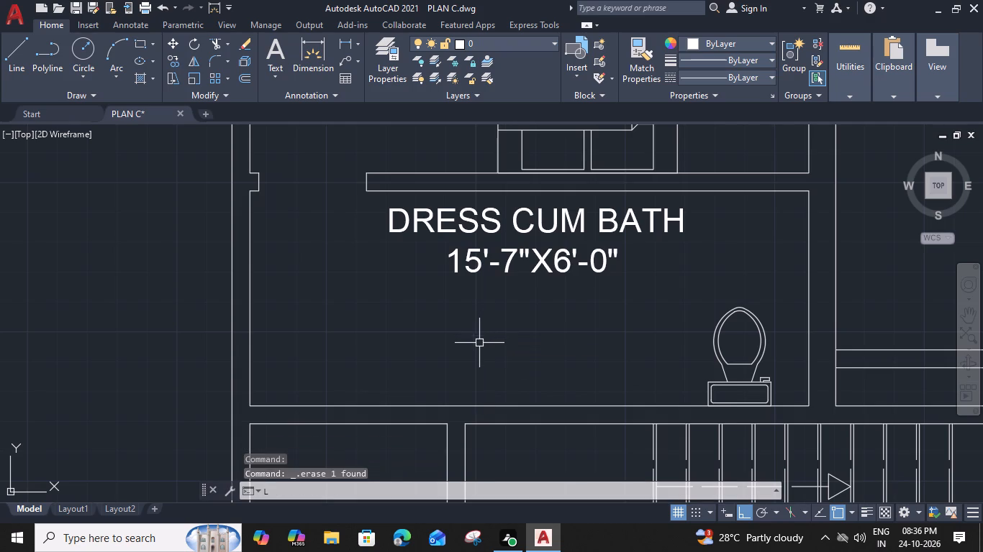
left_click(498, 405)
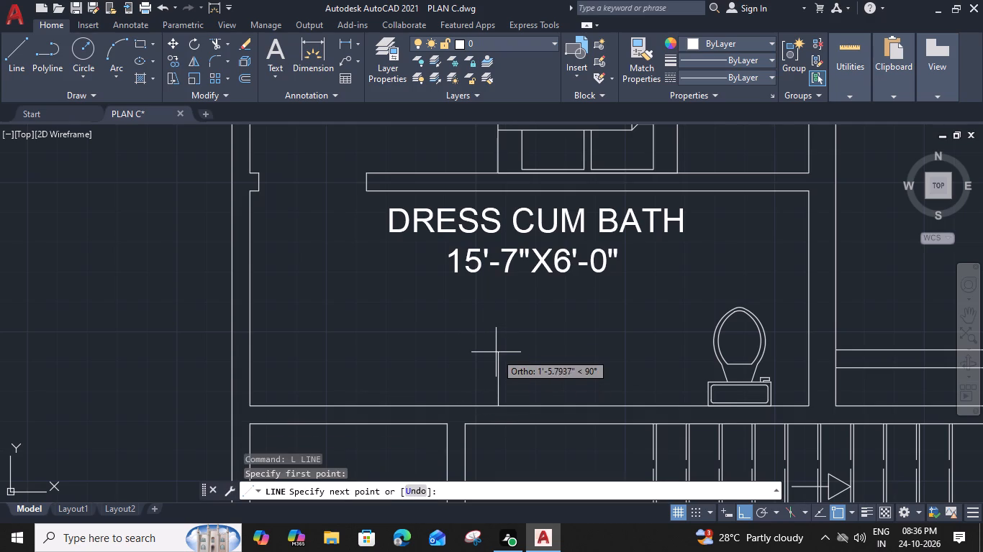
type("3'")
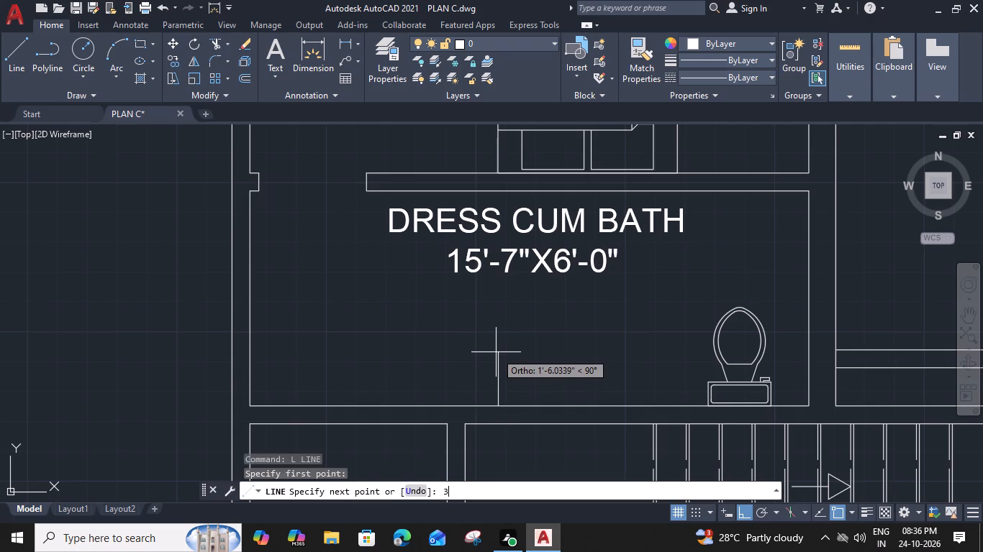
key("space")
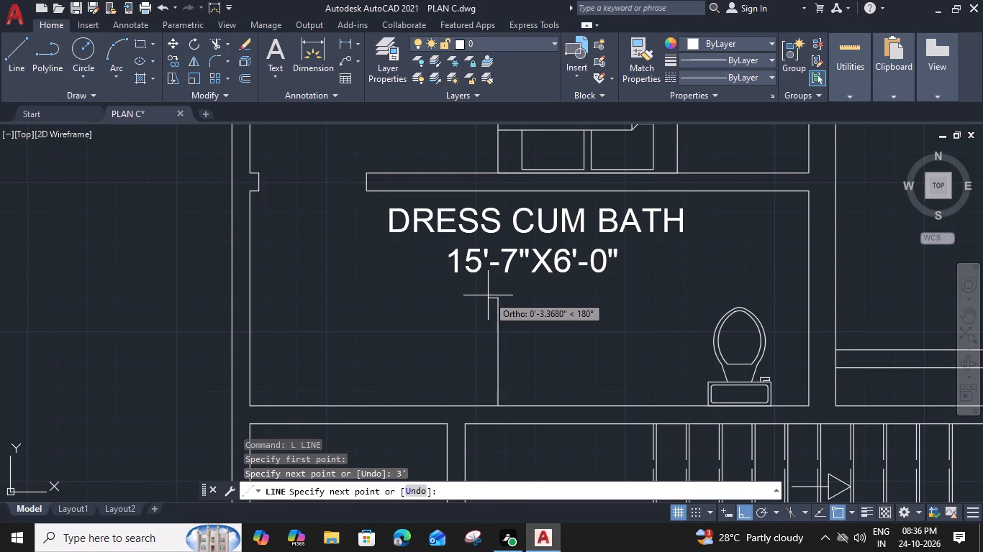
key("6")
key("shift+quotedbl")
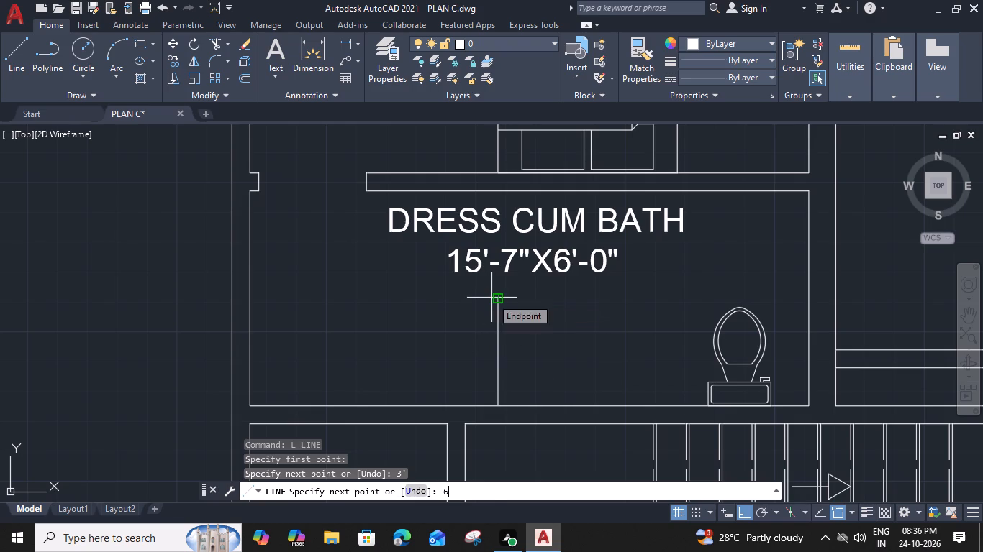
key("Return")
left_click(480, 404)
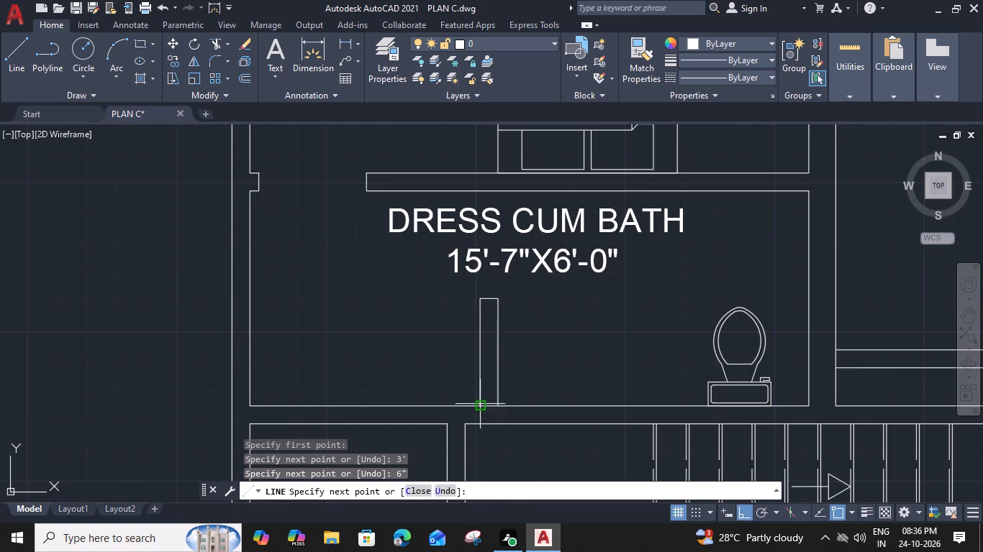
key("Escape")
Trim the DRESS CUM BATH's south wall line between the two sides of the new partition.
scroll(455, 346, "down", 1)
middle_click_drag(377, 350, 466, 340)
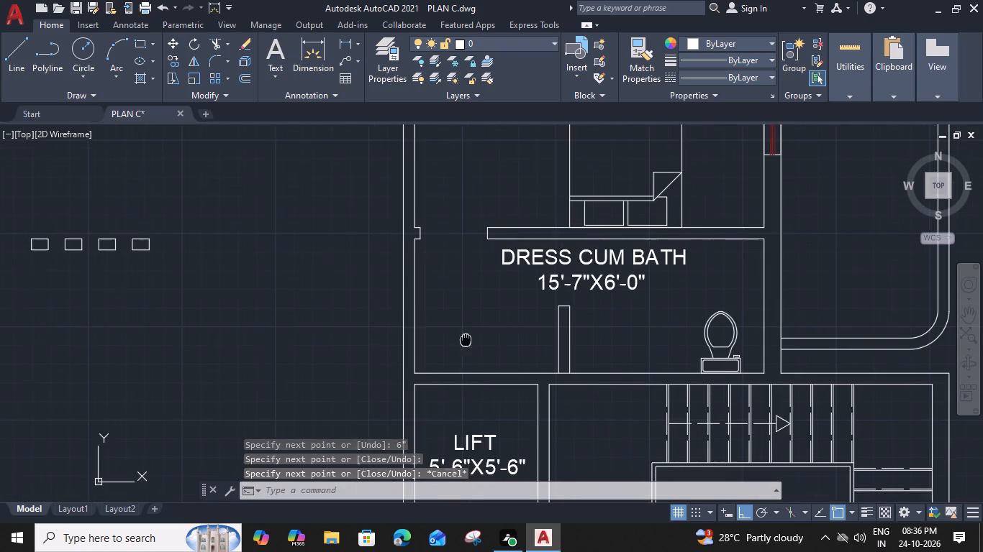
middle_click_drag(466, 340, 445, 310)
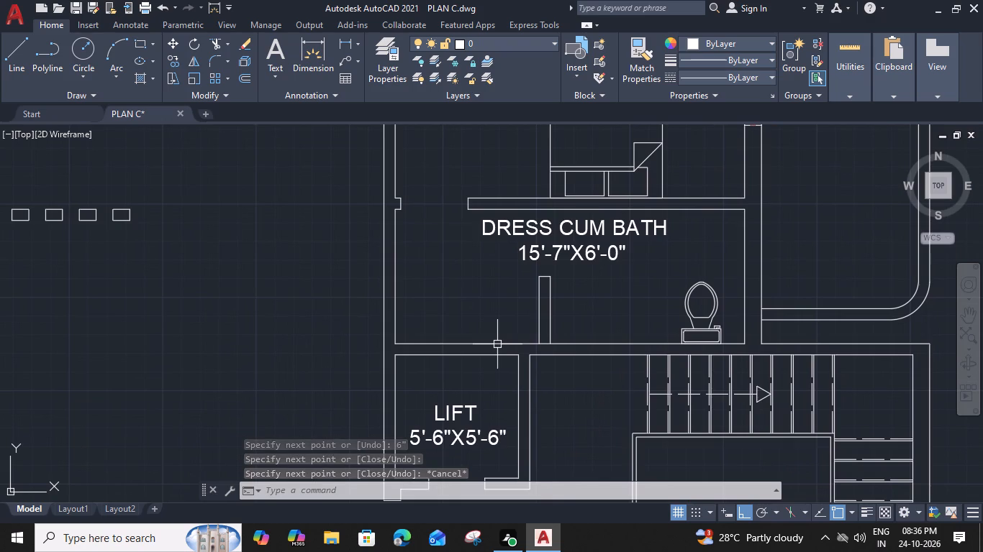
type("TR")
key("space")
scroll(533, 351, "up", 2)
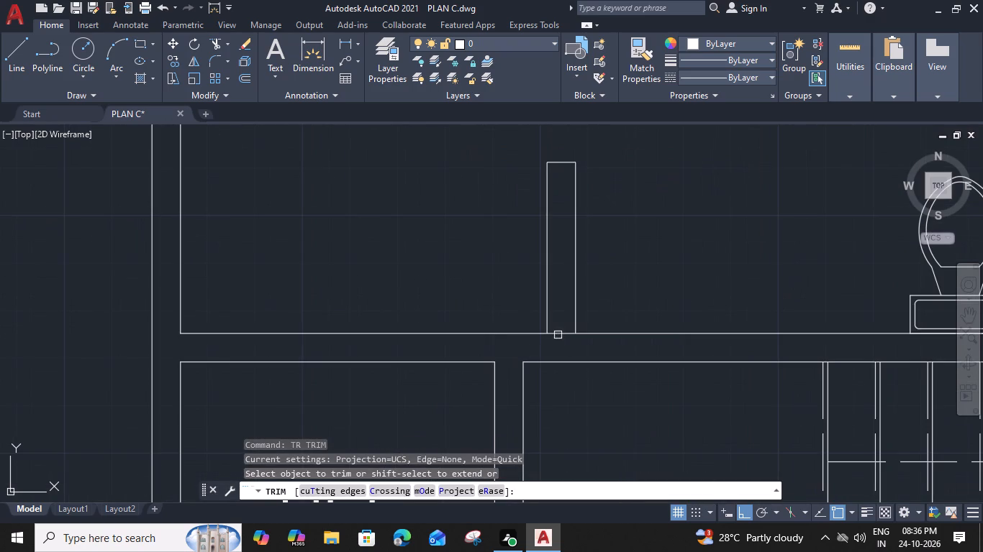
left_click(558, 335)
key("Escape")
Copy the central bedroom's door from the LOUNGE AREA's north wall into the opening between the 15'-7"X15'-6" BEDROOM and the DRESS CUM BATH.
scroll(558, 335, "down", 2)
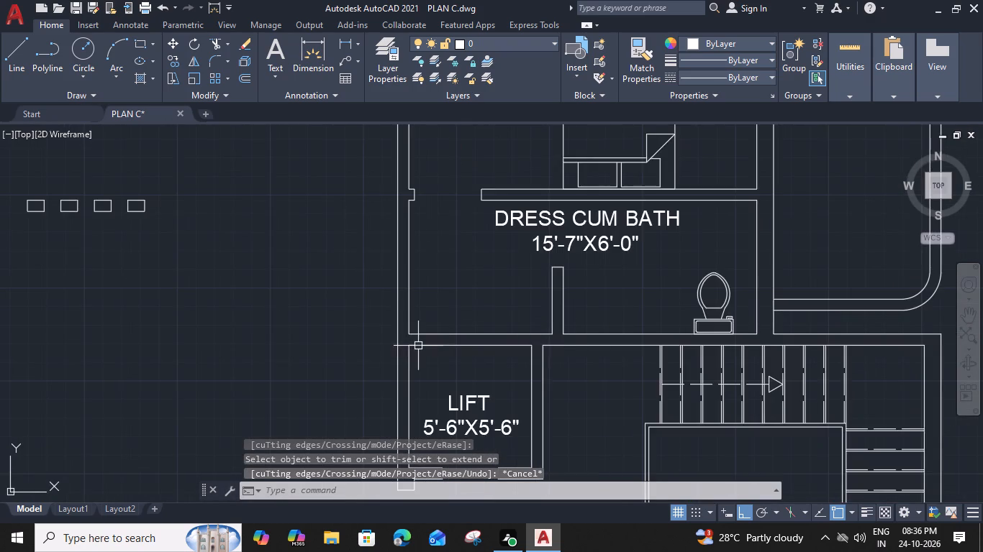
scroll(418, 346, "down", 1)
middle_click_drag(361, 351, 463, 386)
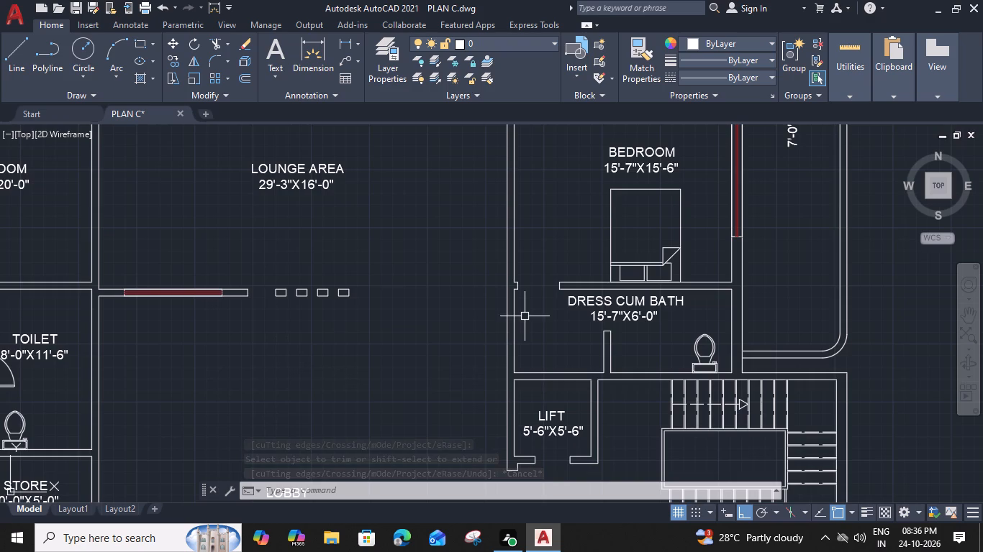
scroll(545, 297, "down", 2)
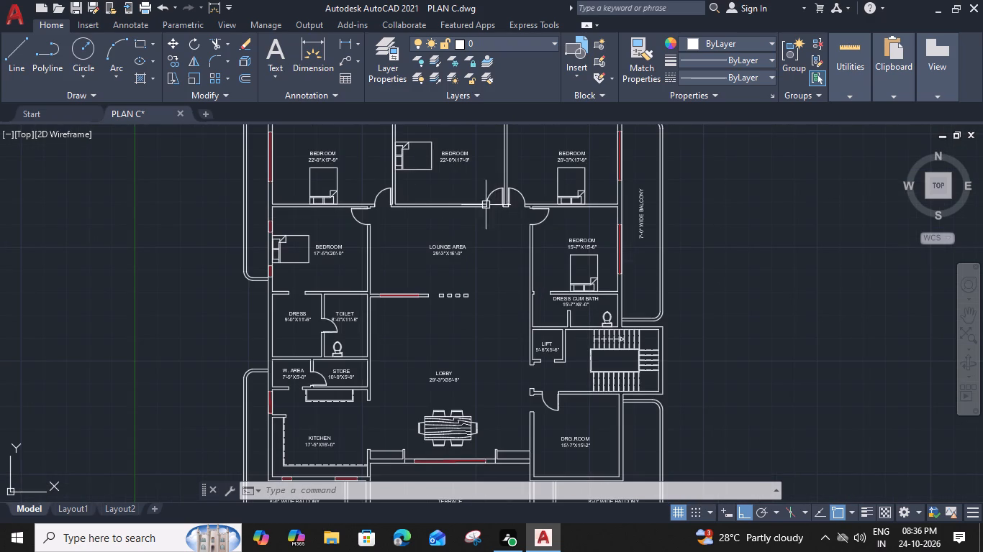
scroll(499, 200, "up", 2)
left_click(487, 171)
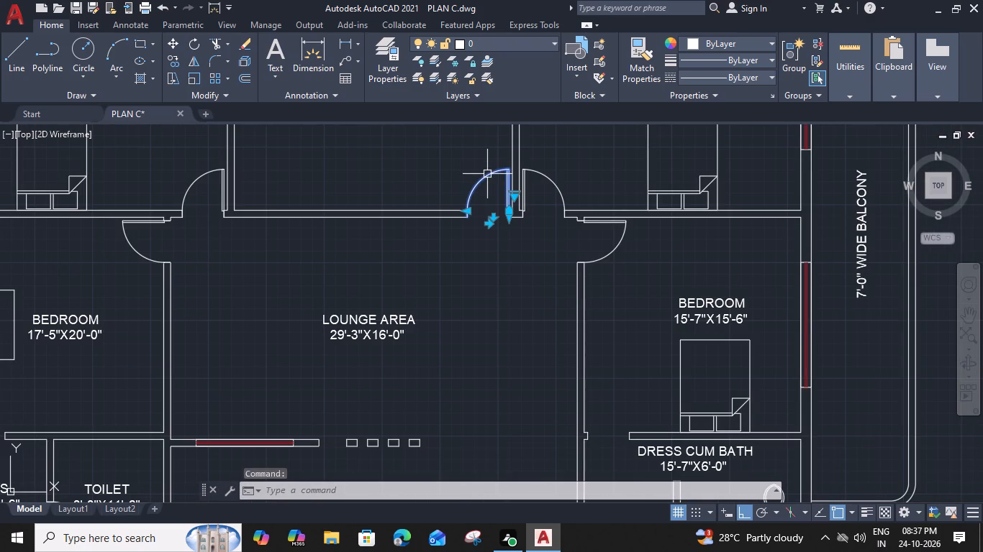
key("c")
key("o")
key("space")
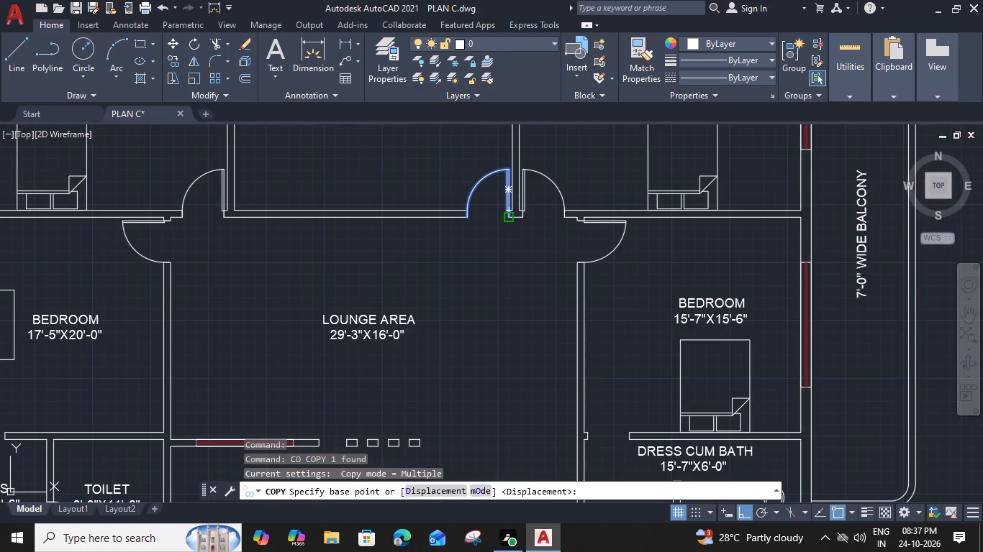
left_click(509, 218)
middle_click_drag(527, 330, 476, 149)
scroll(533, 264, "up", 3)
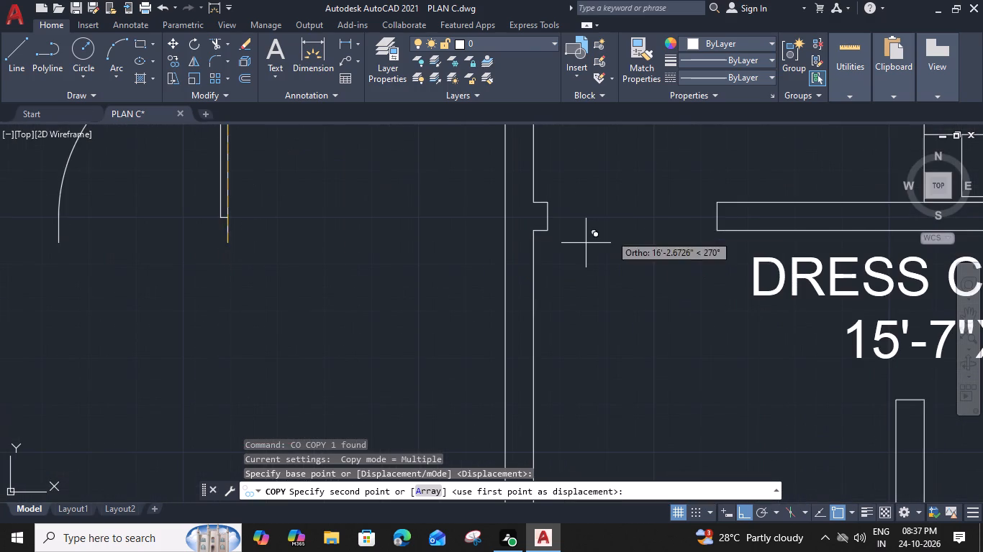
left_click(716, 231)
key("Escape")
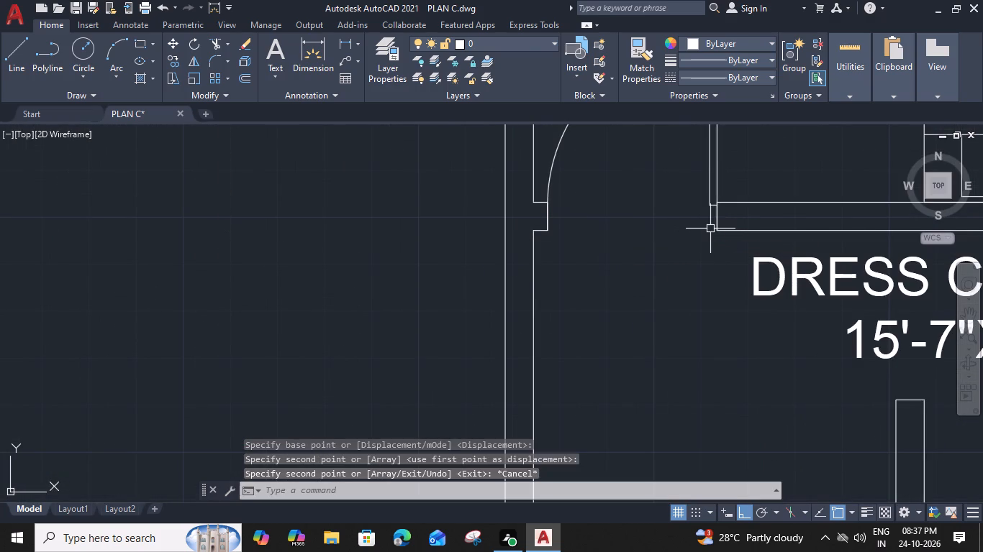
Flip the copied door both ways so it hinges on the opening's west side and swings south into the DRESS CUM BATH.
left_click(563, 139)
left_click(633, 257)
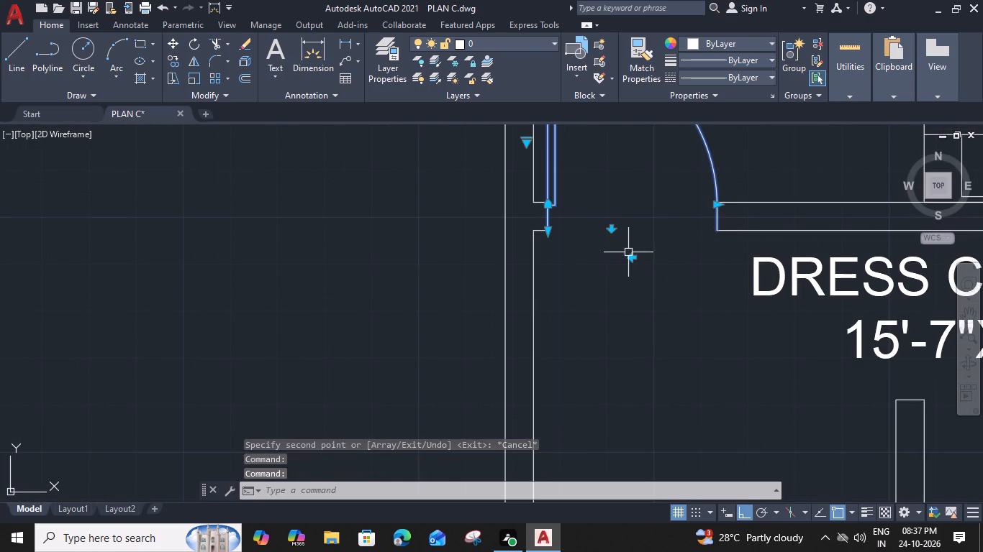
left_click(610, 229)
key("Escape")
Copy the LIFT 5'-6"X5'-6" label east into the space between the lift and the staircase.
scroll(610, 270, "down", 3)
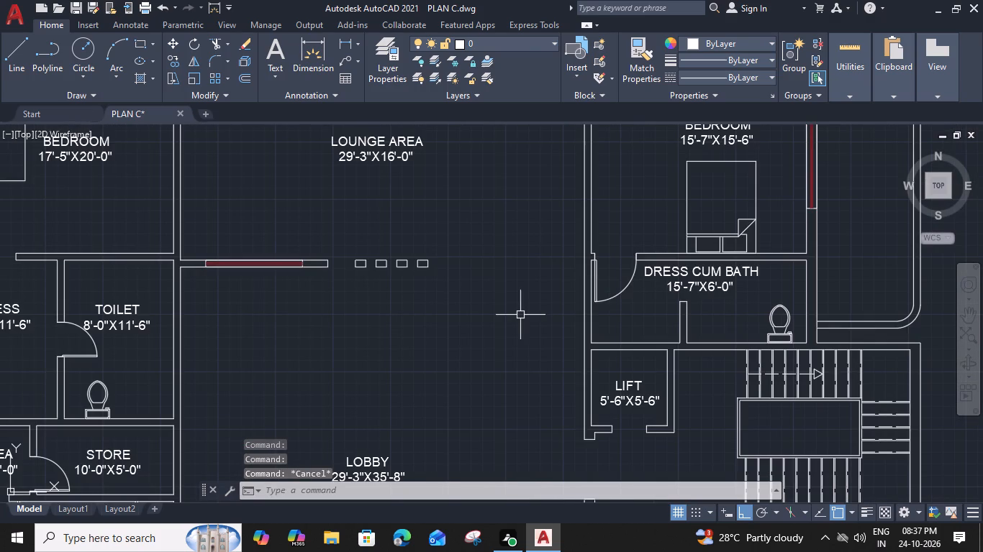
middle_click_drag(391, 340, 604, 341)
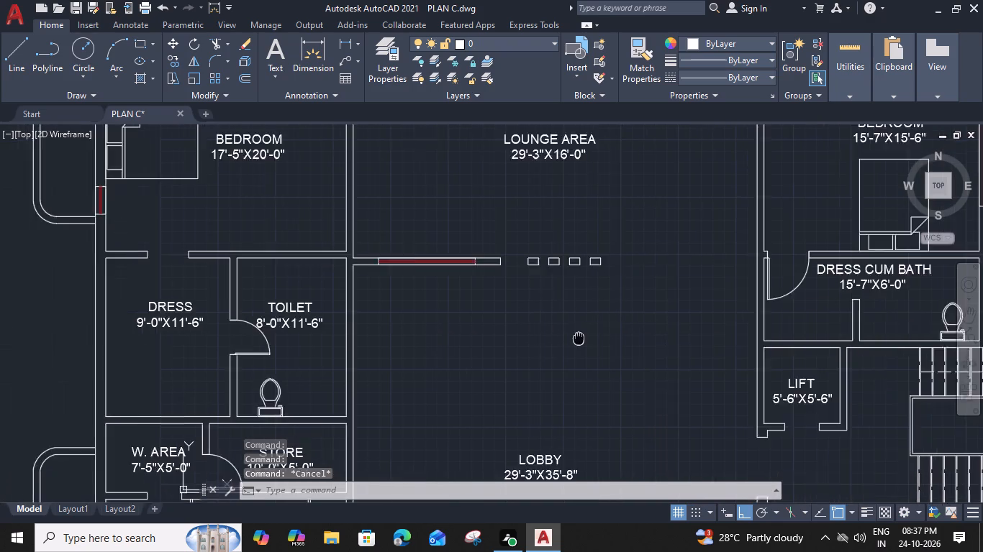
middle_click_drag(604, 341, 611, 342)
scroll(389, 336, "down", 1)
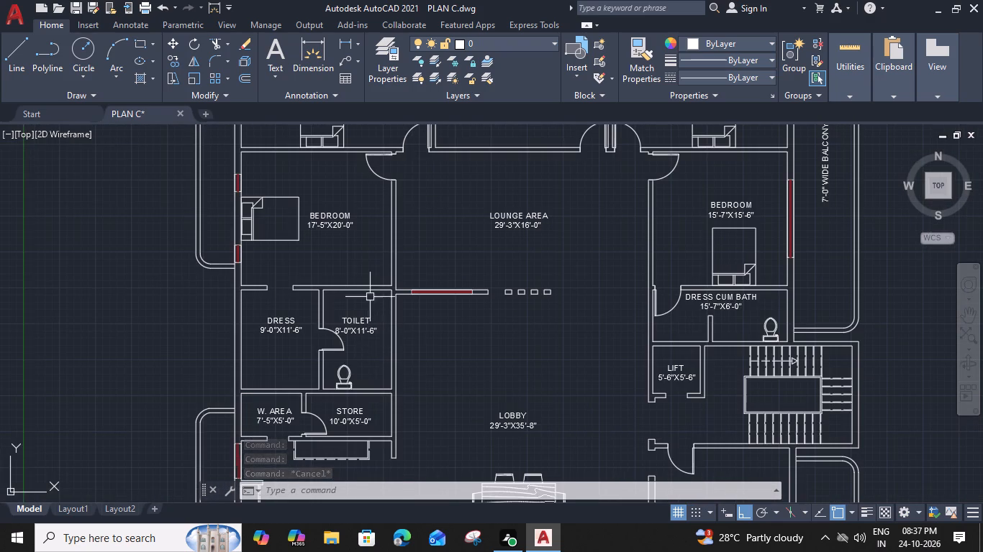
middle_click_drag(548, 366, 504, 312)
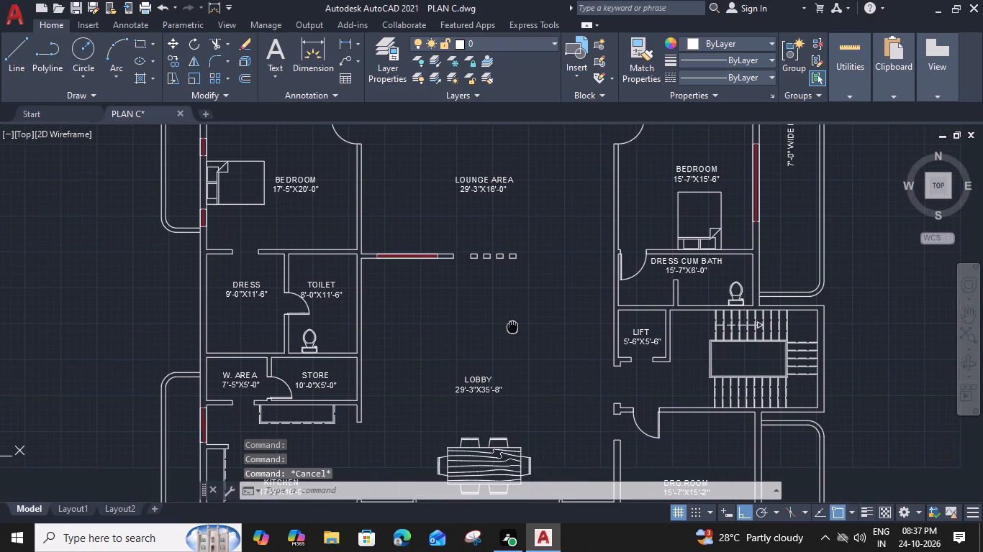
middle_click_drag(661, 365, 567, 363)
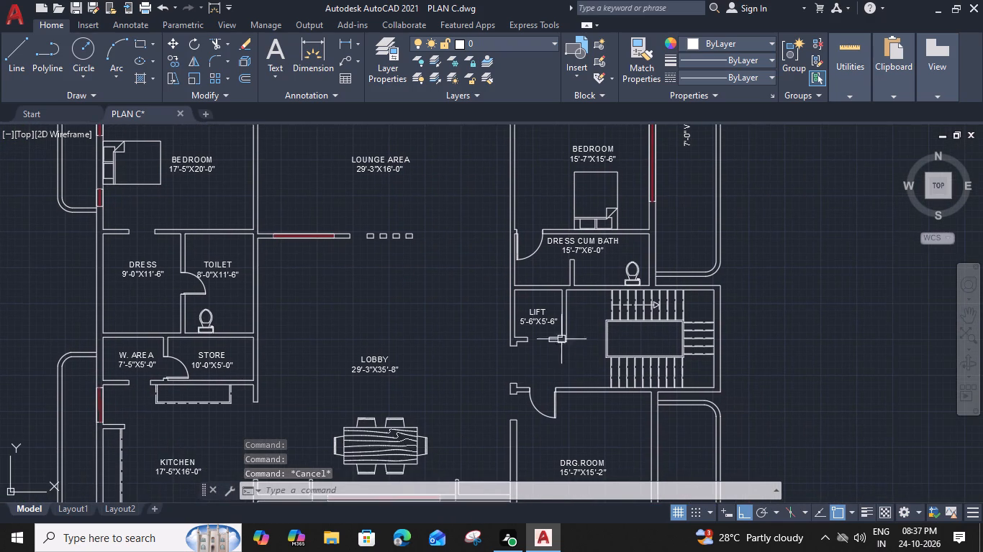
scroll(562, 335, "up", 1)
left_click(540, 316)
type("CO")
key("space")
left_click(556, 324)
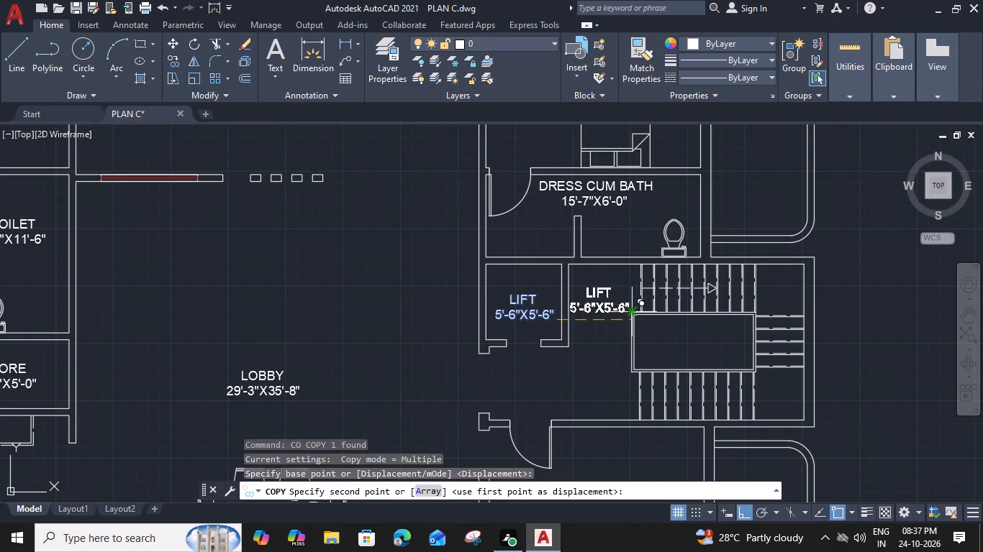
left_click(633, 313)
key("Escape")
Open the copied LIFT label beside the staircase for editing and select its text.
double_click(616, 308)
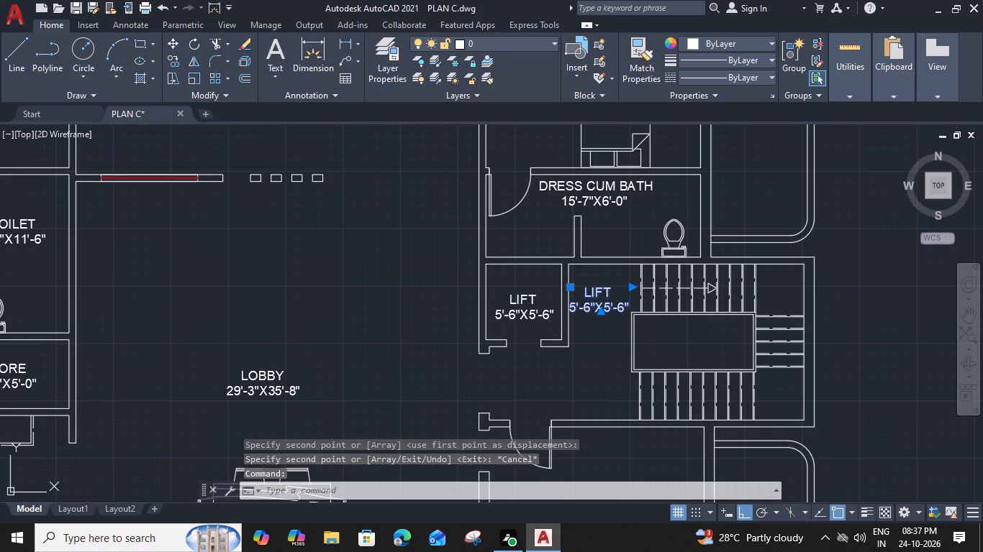
scroll(615, 303, "up", 2)
left_click_drag(636, 310, 629, 311)
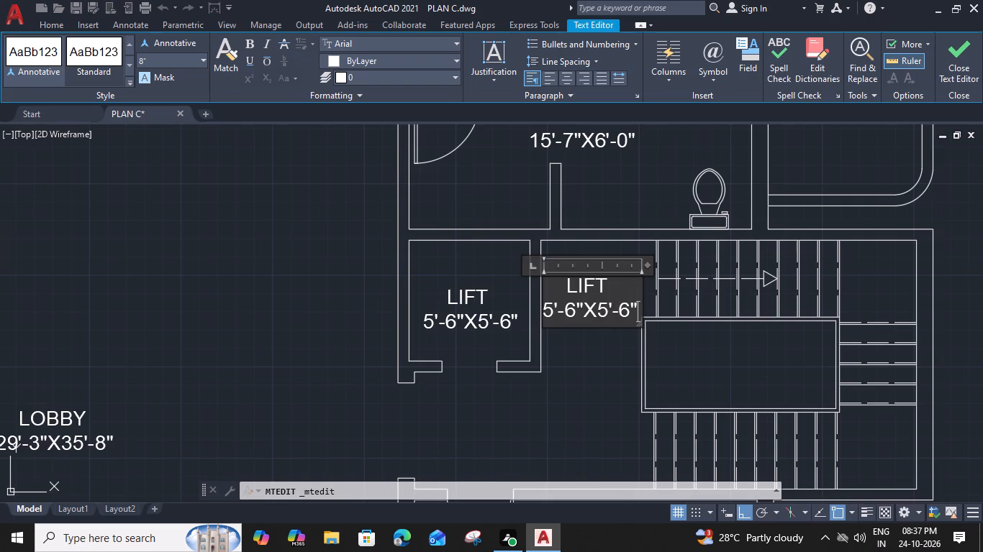
left_click_drag(629, 311, 545, 295)
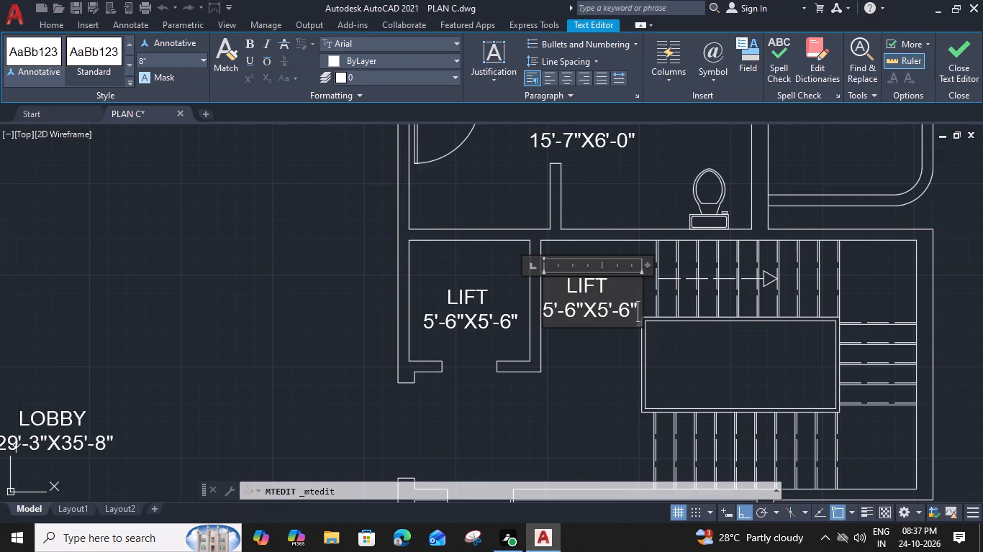